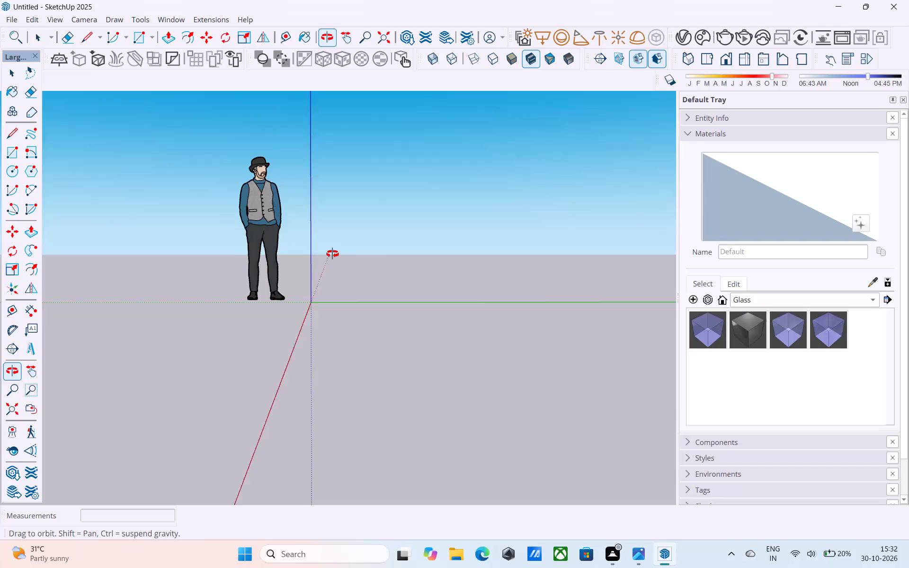
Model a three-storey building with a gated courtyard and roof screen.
Draw a 40' by 40' rectangle on the ground plane in front of the origin.
middle_drag(356, 256, 373, 284)
middle_drag(390, 308, 373, 237)
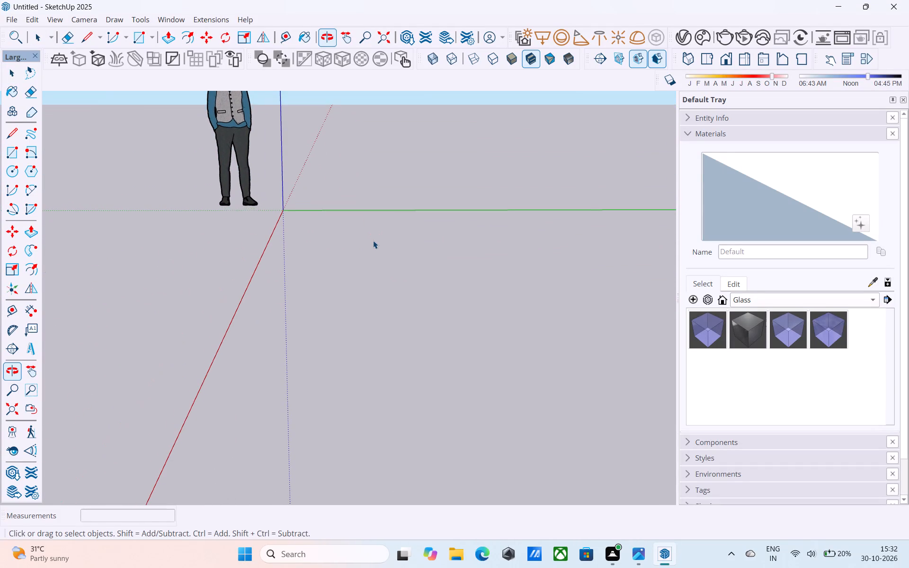
middle_drag(387, 247, 382, 256)
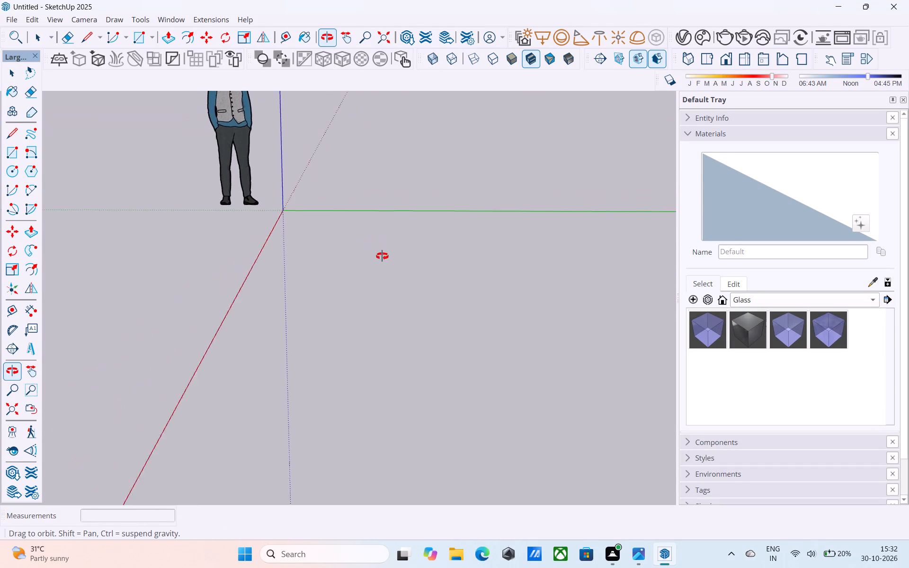
middle_drag(382, 256, 382, 275)
middle_drag(386, 284, 375, 256)
key(r)
click(375, 251)
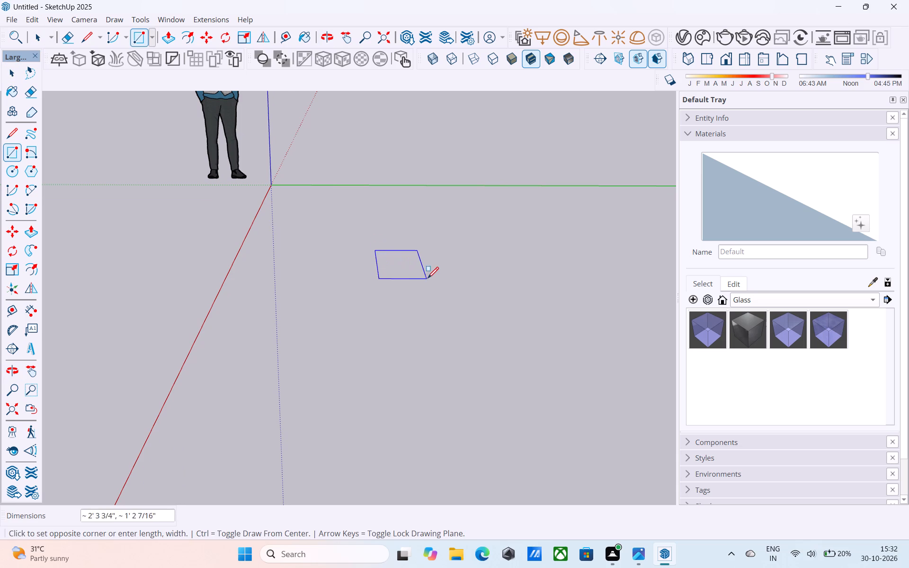
scroll(428, 289, down, 2)
shift+middle_drag(421, 284, 374, 241)
scroll(426, 312, down, 3)
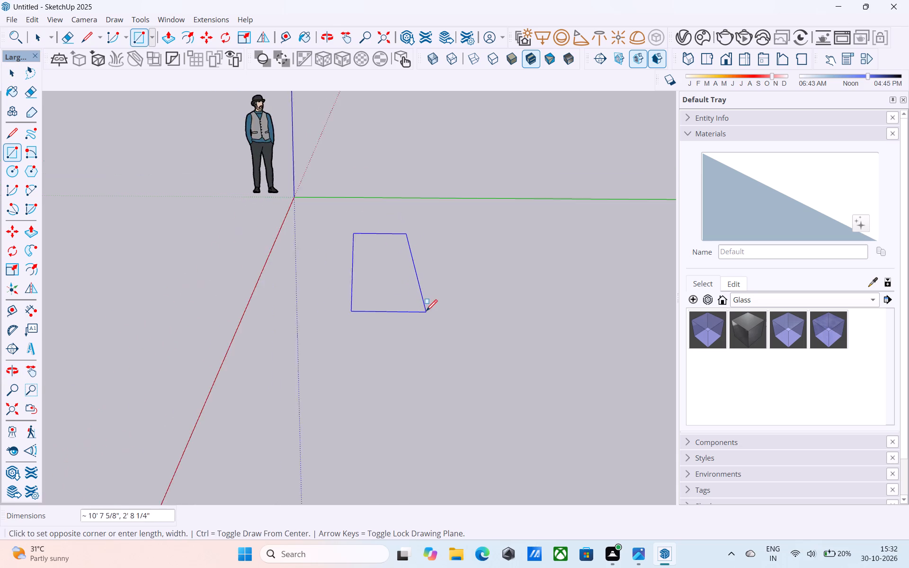
middle_drag(426, 312, 389, 300)
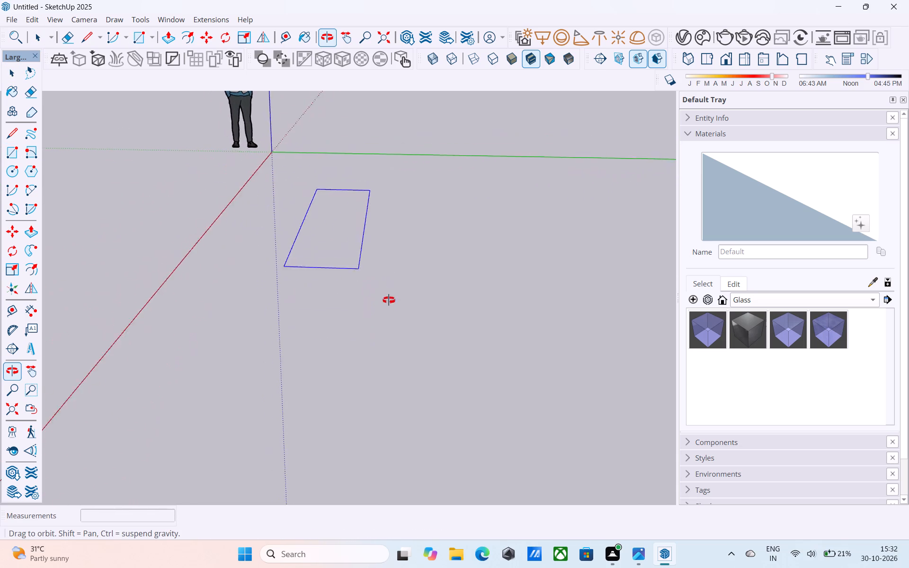
middle_drag(389, 300, 399, 340)
scroll(425, 362, down, 2)
middle_drag(424, 363, 381, 293)
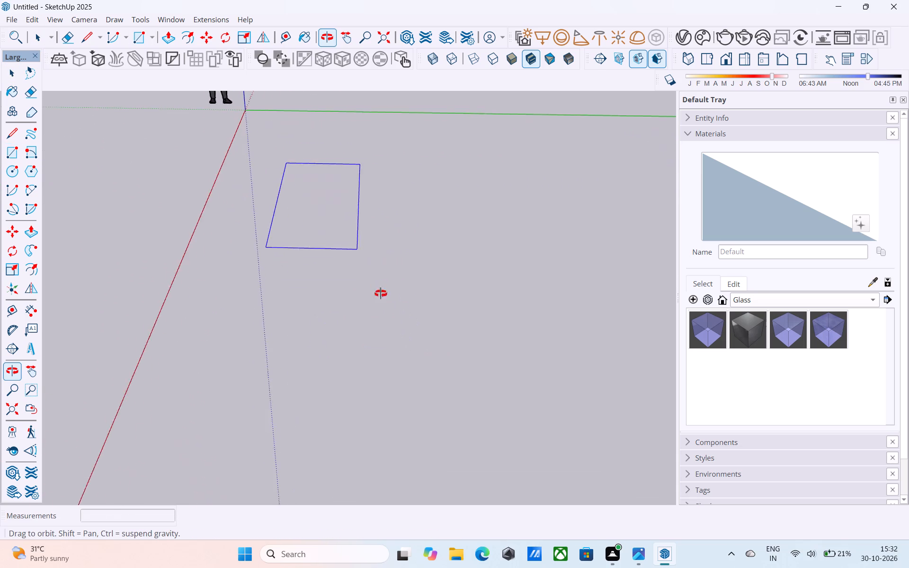
middle_drag(381, 293, 382, 340)
scroll(502, 390, down, 5)
shift+middle_drag(494, 397, 405, 328)
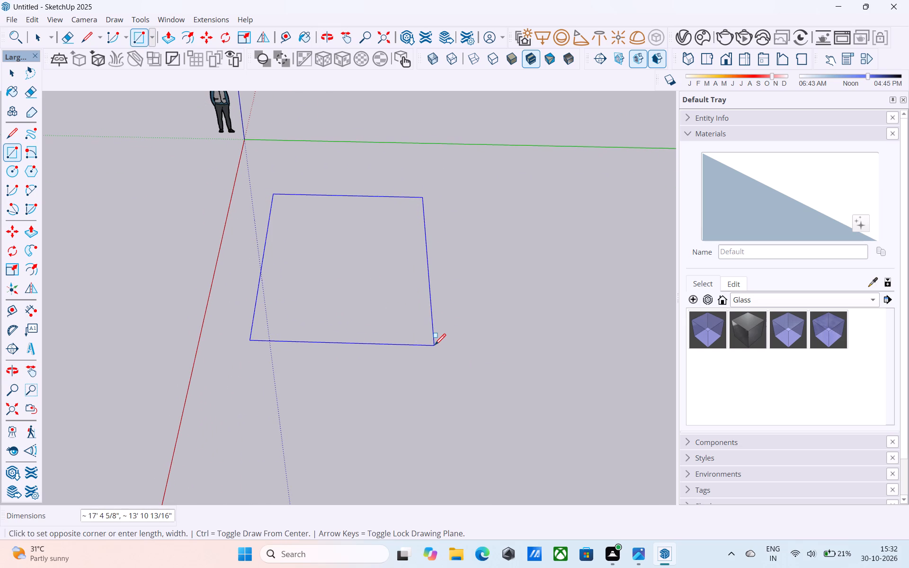
text(40',40')
key(Return)
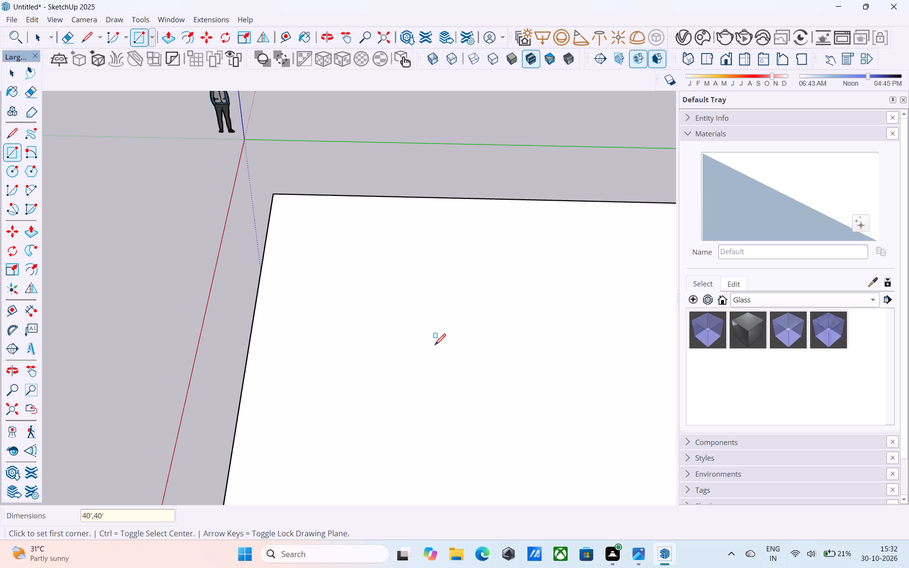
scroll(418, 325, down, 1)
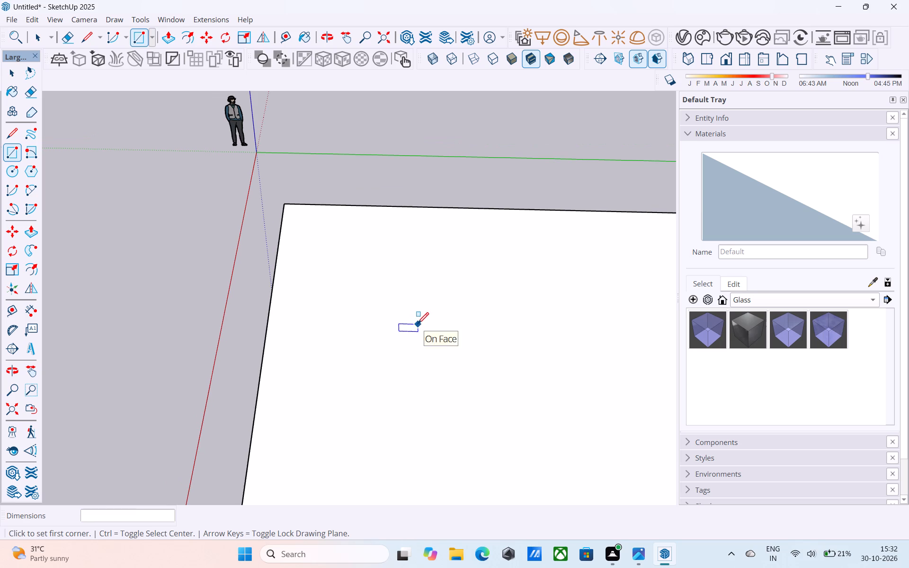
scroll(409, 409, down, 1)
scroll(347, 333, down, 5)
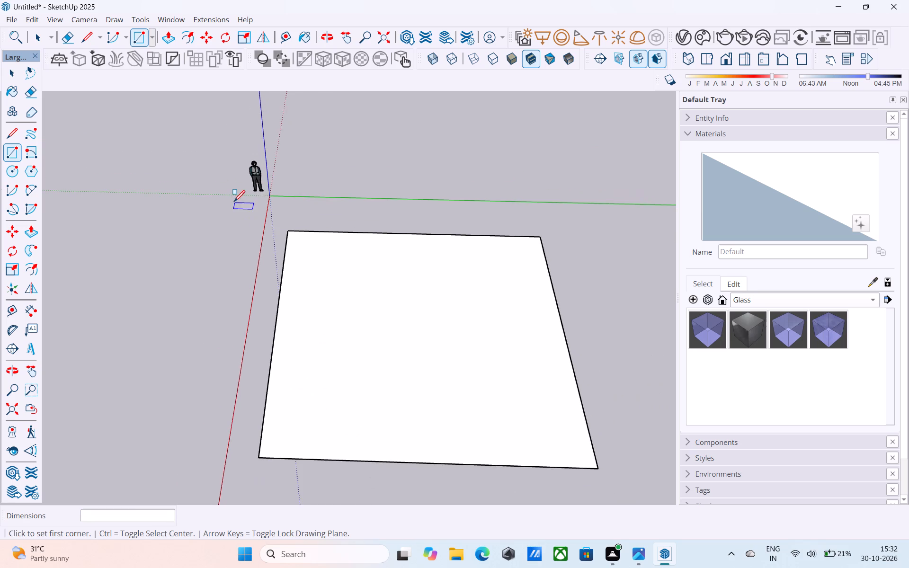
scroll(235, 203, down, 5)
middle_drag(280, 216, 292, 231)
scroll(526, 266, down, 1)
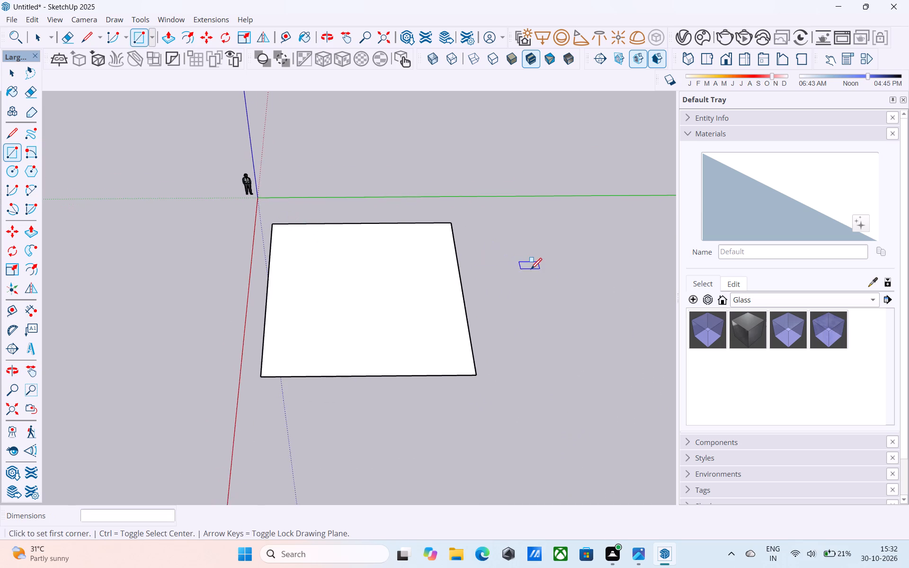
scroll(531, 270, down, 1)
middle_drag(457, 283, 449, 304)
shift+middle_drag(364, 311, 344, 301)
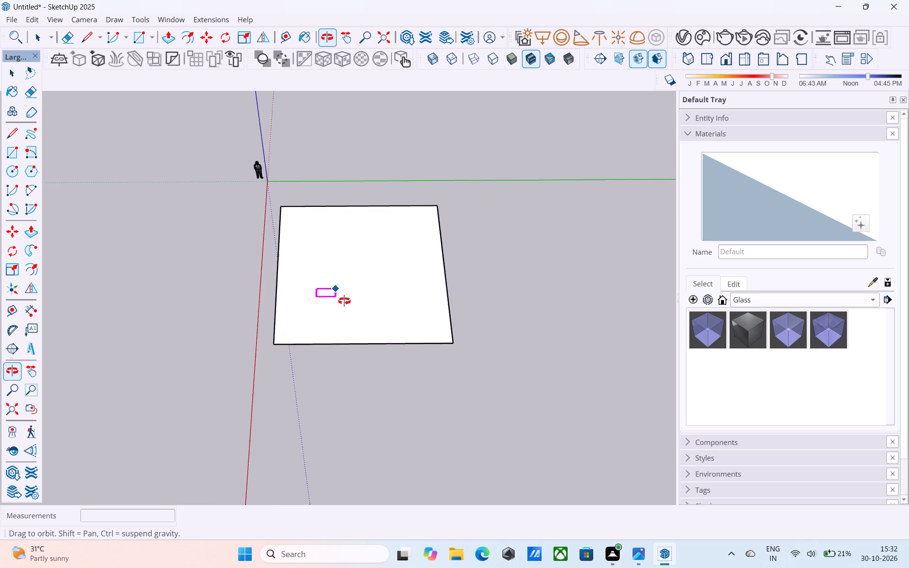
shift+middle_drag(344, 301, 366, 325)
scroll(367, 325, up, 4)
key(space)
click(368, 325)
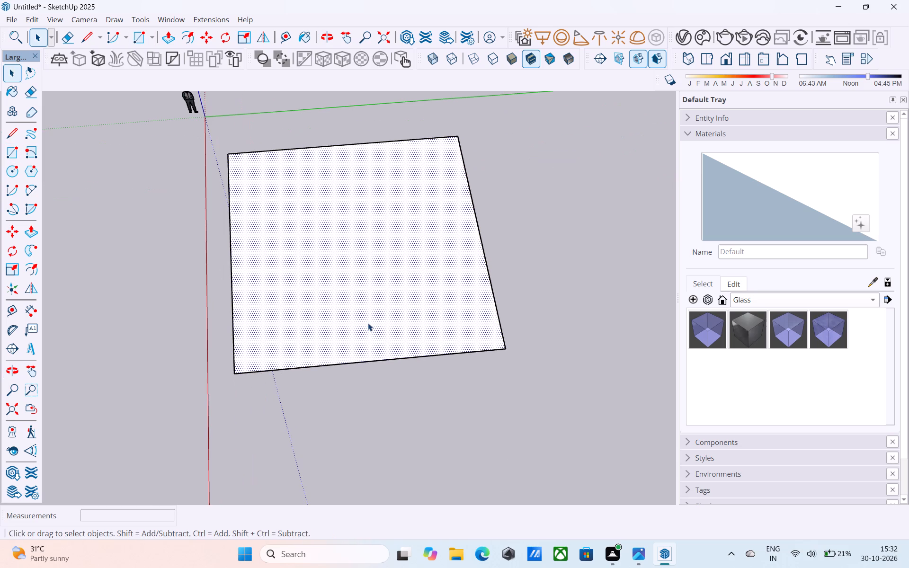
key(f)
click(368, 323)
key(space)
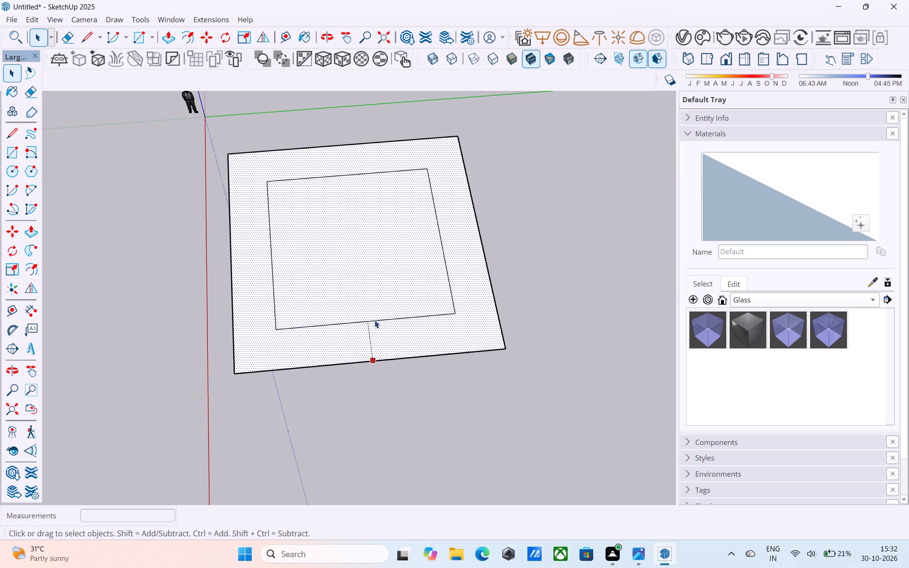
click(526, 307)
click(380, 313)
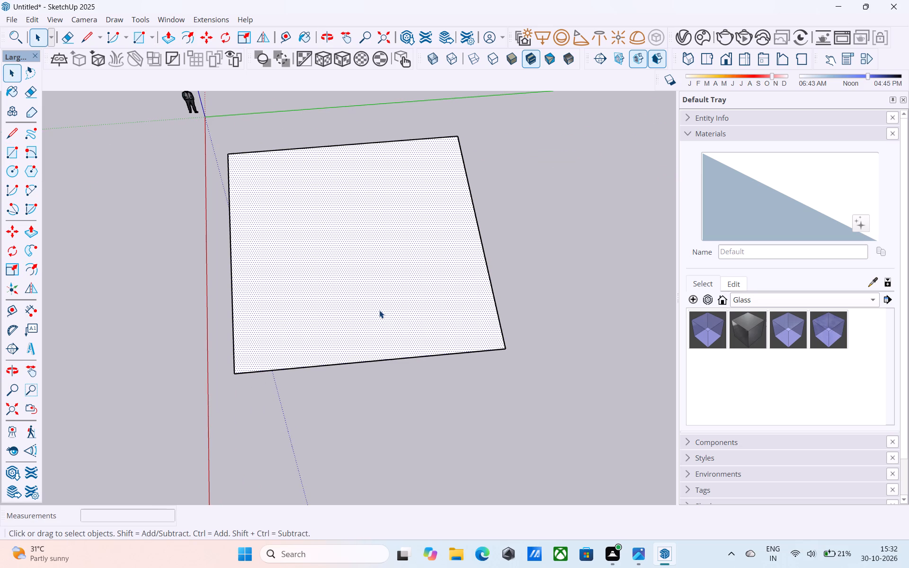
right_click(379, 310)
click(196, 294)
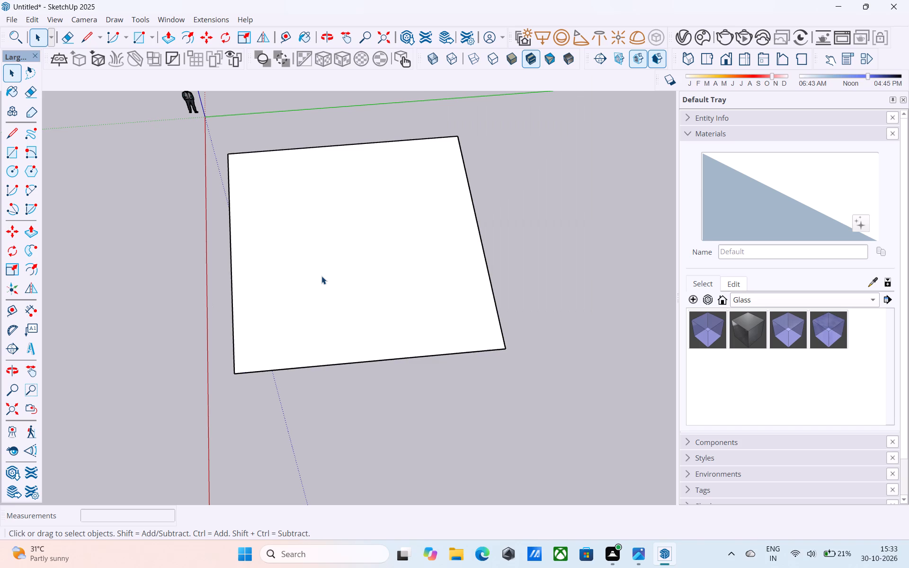
Make the whole square, face and edges, into a group.
triple_click(321, 276)
right_click(321, 276)
click(374, 390)
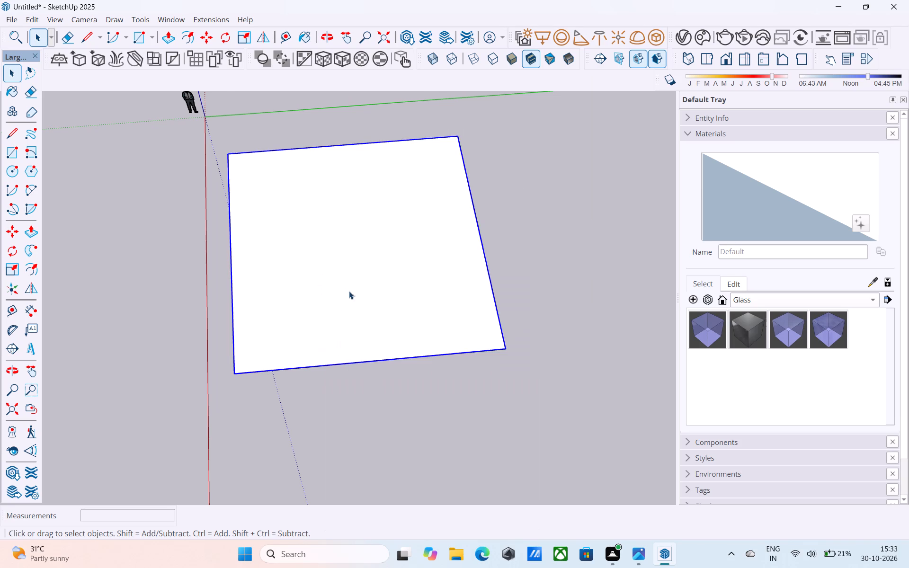
Open the square's group for editing and push/pull its face up 2' to form a slab.
double_click(342, 265)
shift+middle_drag(328, 251, 372, 299)
scroll(392, 306, up, 1)
shift+middle_drag(303, 276, 357, 345)
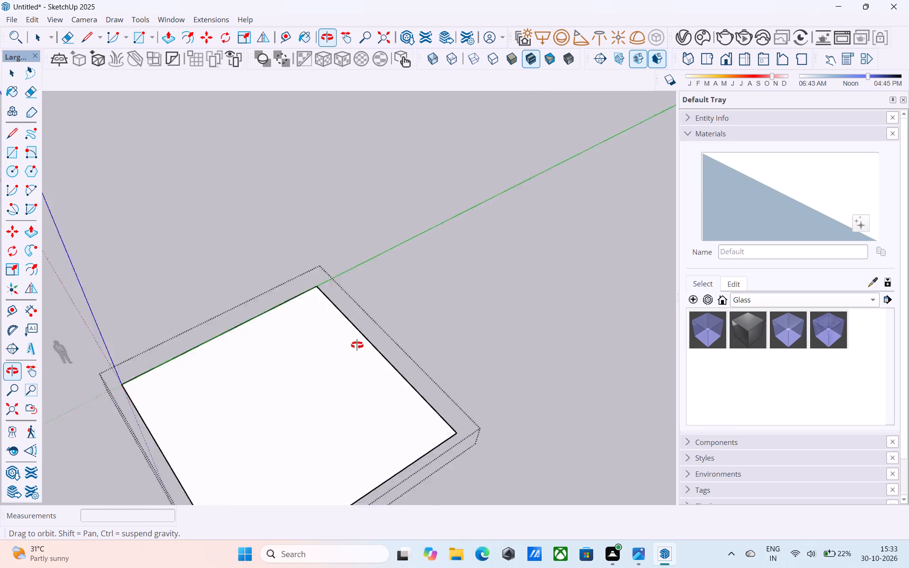
shift+middle_drag(357, 345, 437, 258)
click(447, 280)
shift+middle_drag(446, 286, 404, 299)
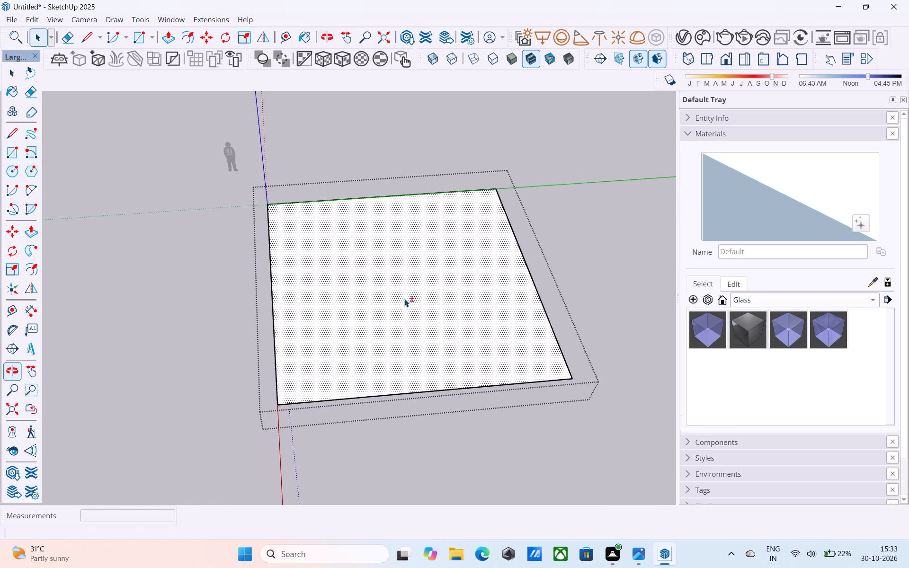
key(p)
click(404, 299)
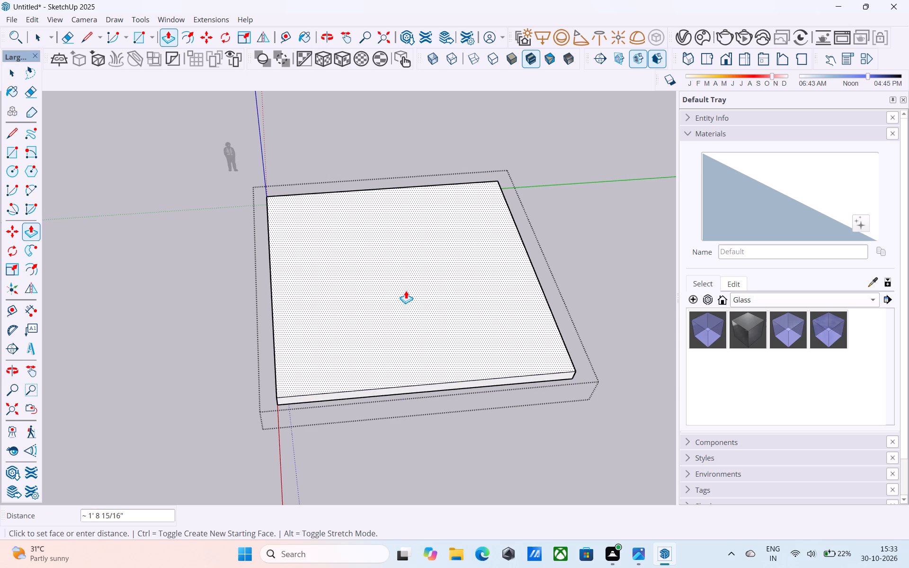
text(2')
key(Return)
scroll(406, 291, up, 1)
key(space)
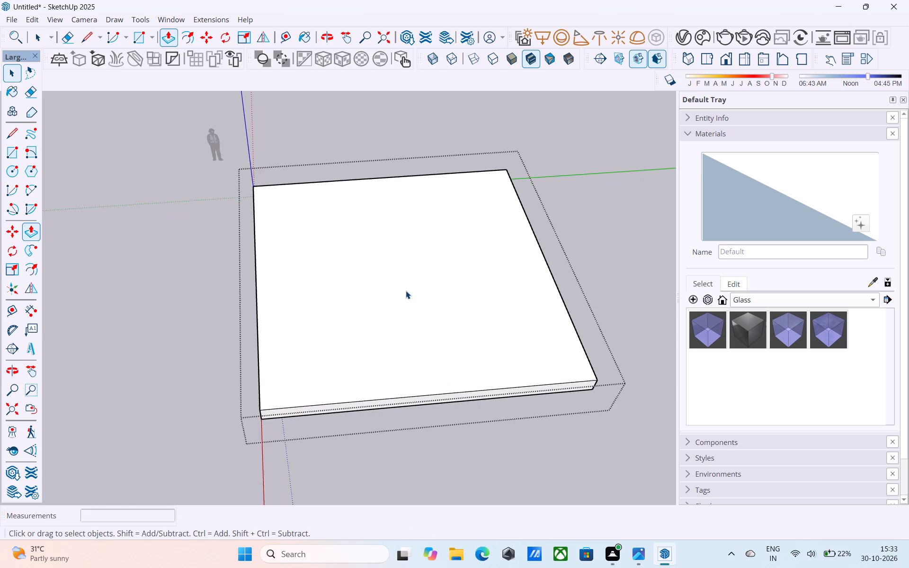
Make the slab's top face into its own group nested inside the slab group.
scroll(406, 290, down, 5)
middle_drag(405, 293, 263, 335)
click(263, 335)
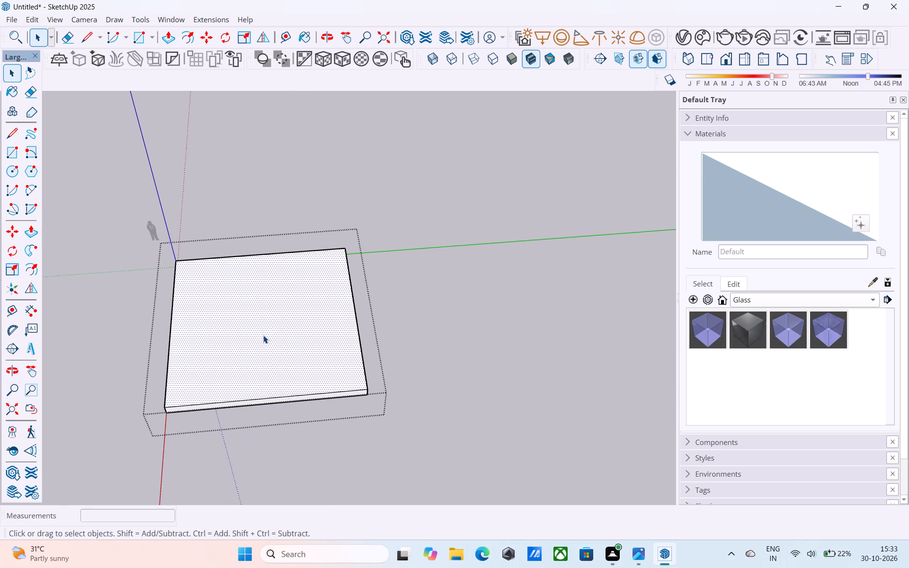
scroll(263, 335, up, 2)
middle_drag(263, 335, 290, 290)
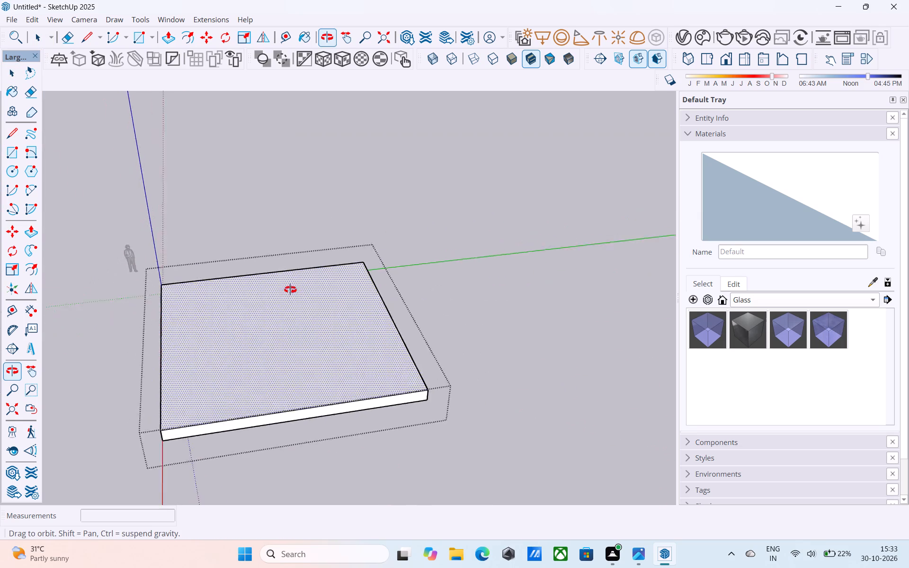
middle_drag(290, 290, 424, 210)
right_click(424, 210)
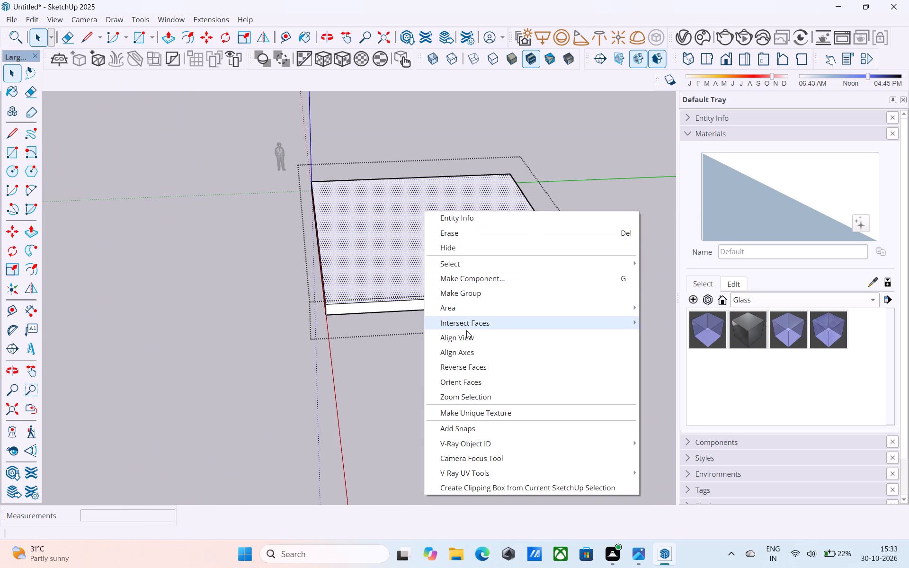
click(471, 297)
Open the nested top-face group and offset its face outline 9" inward.
shift+middle_drag(457, 251, 373, 346)
shift+scroll(373, 346, up, 1)
double_click(361, 339)
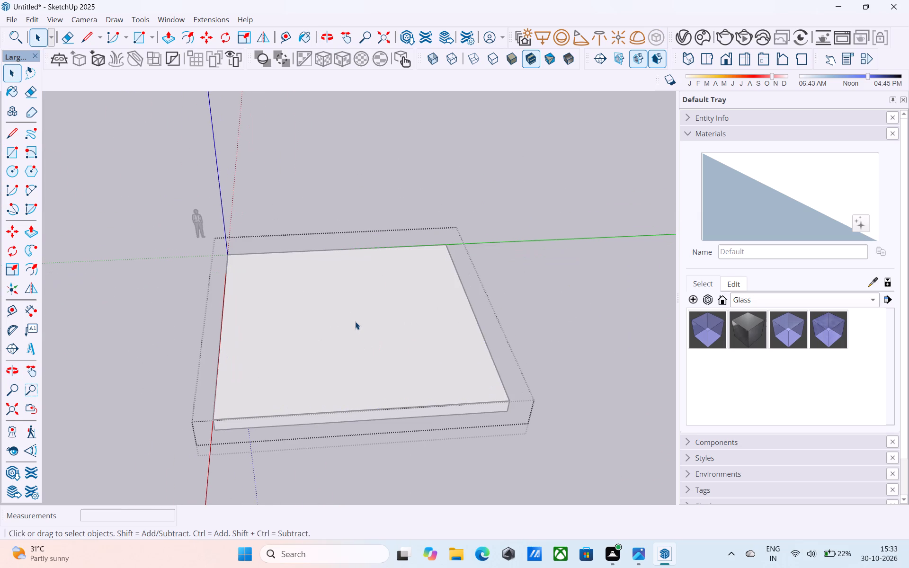
click(355, 321)
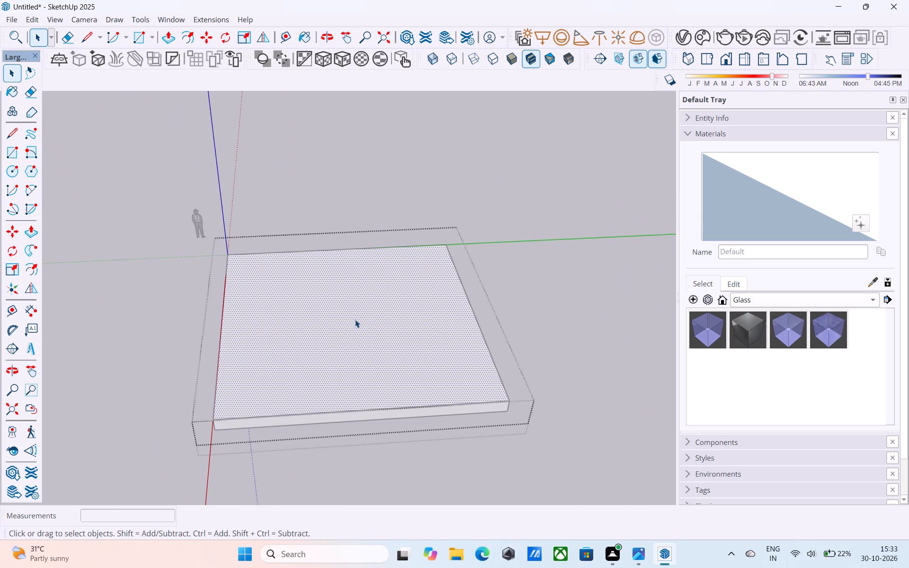
key(f)
click(355, 319)
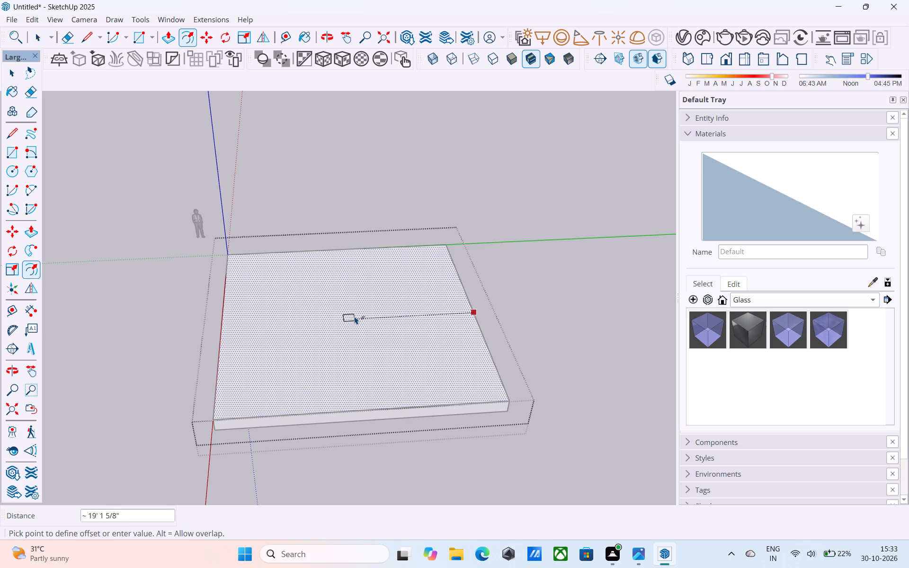
text(9")
key(Return)
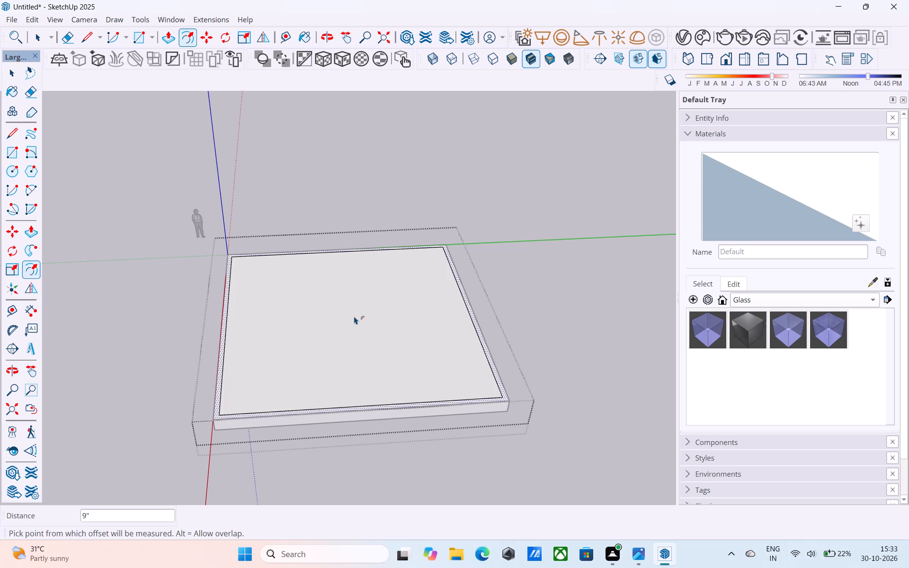
middle_drag(343, 311, 307, 325)
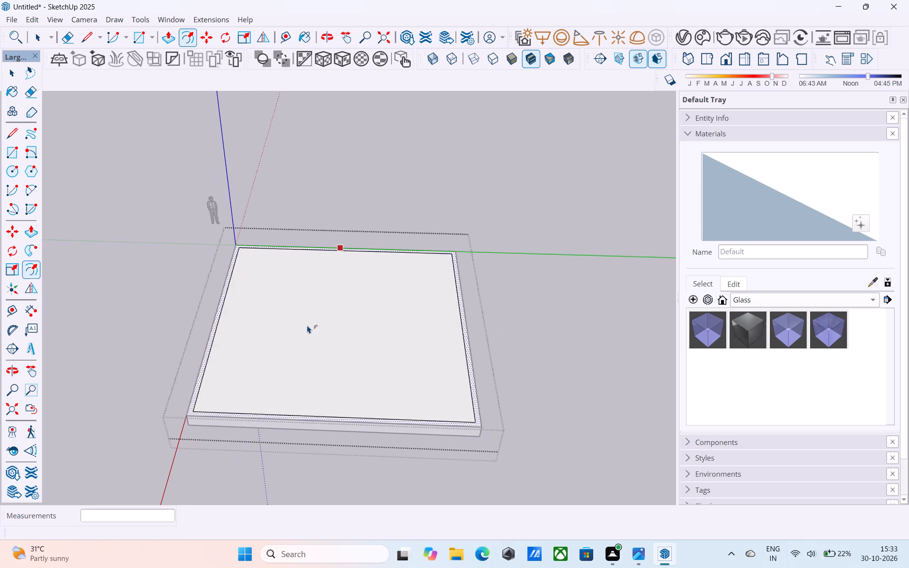
key(space)
Offset the inner face's outline another 4' inward.
key(l)
middle_drag(321, 317, 367, 353)
key(space)
click(367, 353)
scroll(367, 353, up, 3)
key(f)
click(367, 353)
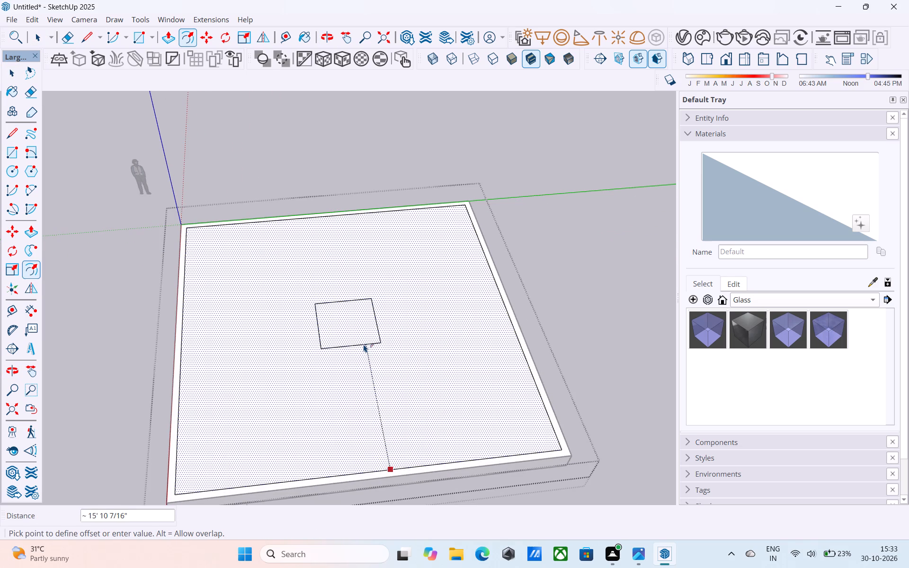
text(4')
key(Return)
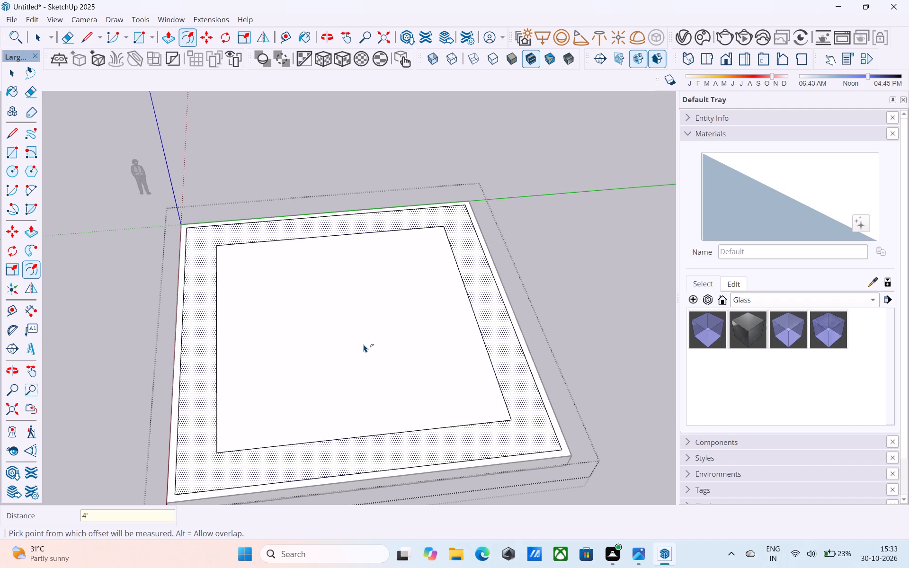
middle_drag(361, 343, 370, 392)
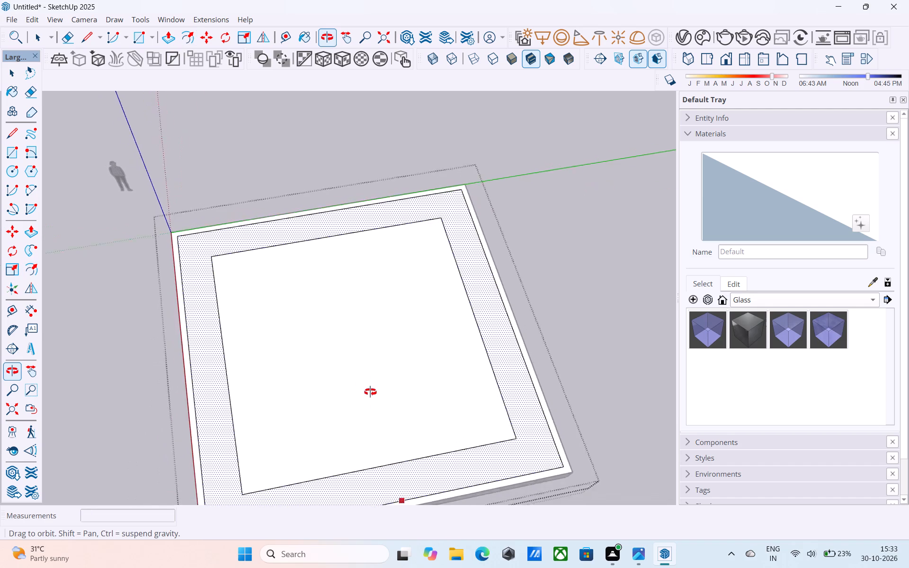
middle_drag(370, 392, 365, 381)
key(space)
Copy the front edge of the innermost outline 10' inward along the face to form a dividing line.
shift+middle_drag(329, 440, 344, 401)
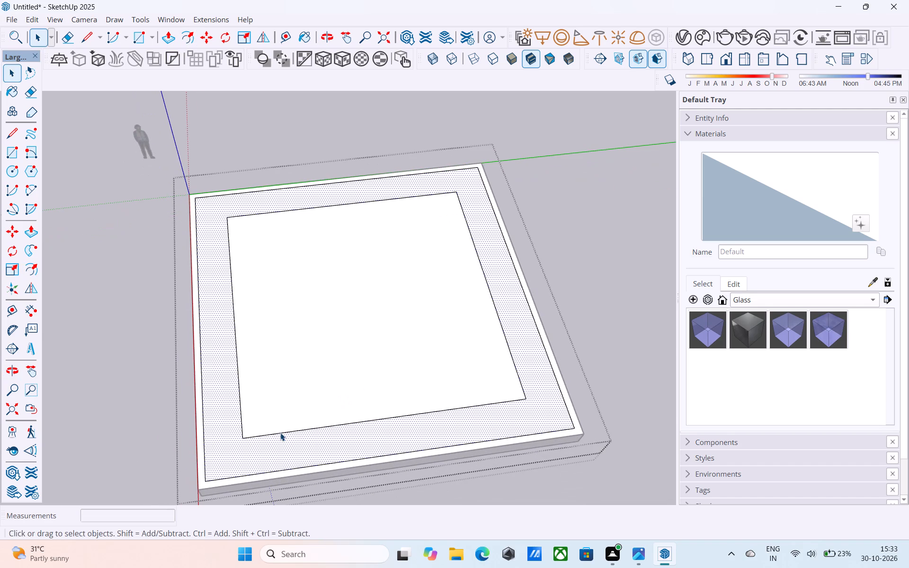
click(280, 433)
key(m)
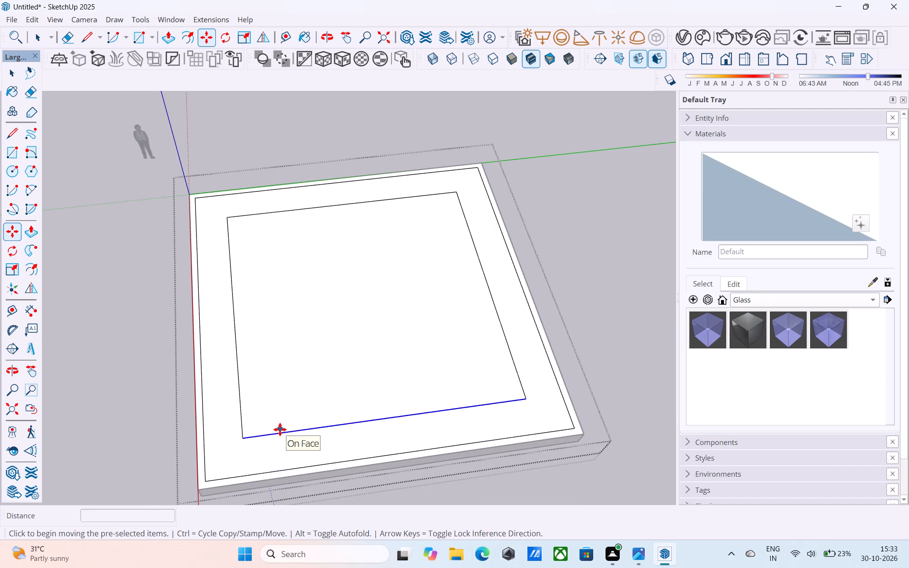
click(242, 437)
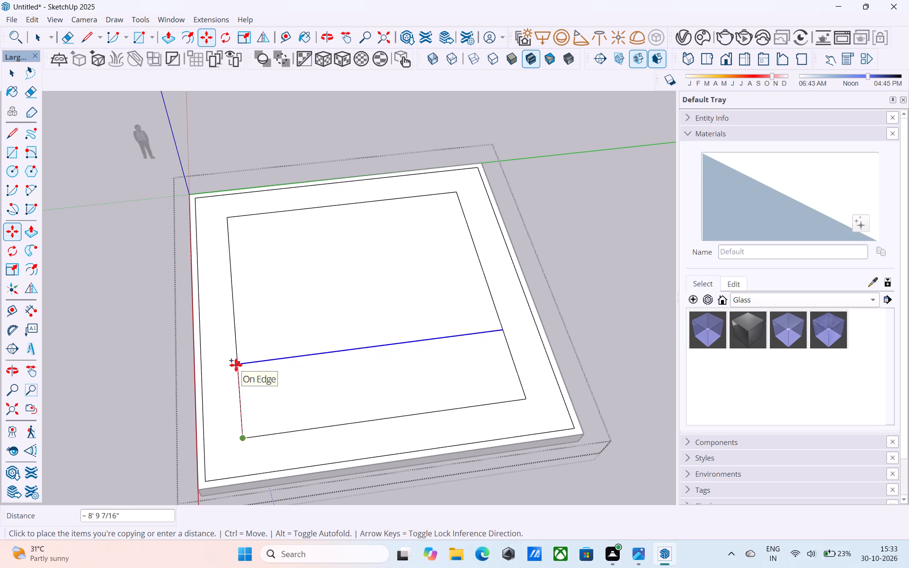
text(10')
key(Return)
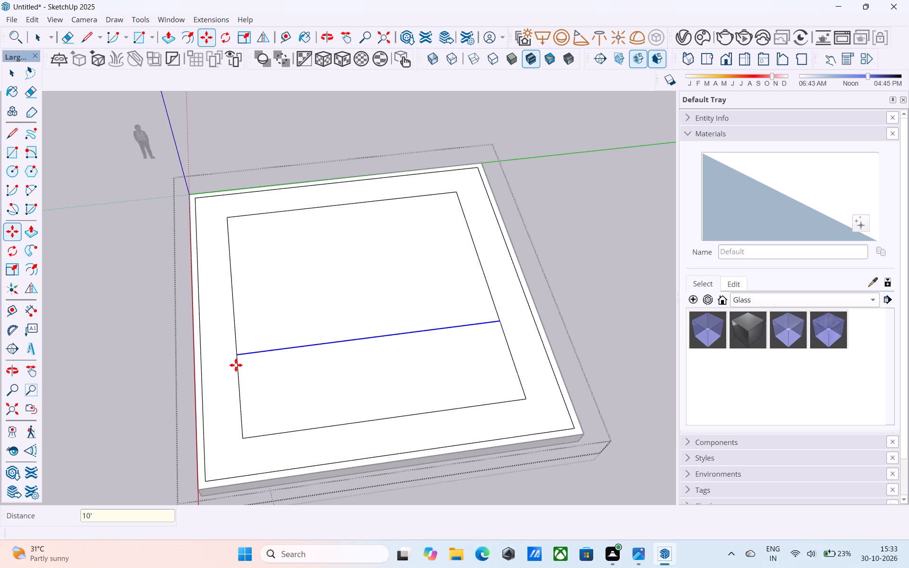
key(space)
Offset the outline of the larger face behind the dividing line 9" inward.
middle_drag(256, 395, 227, 376)
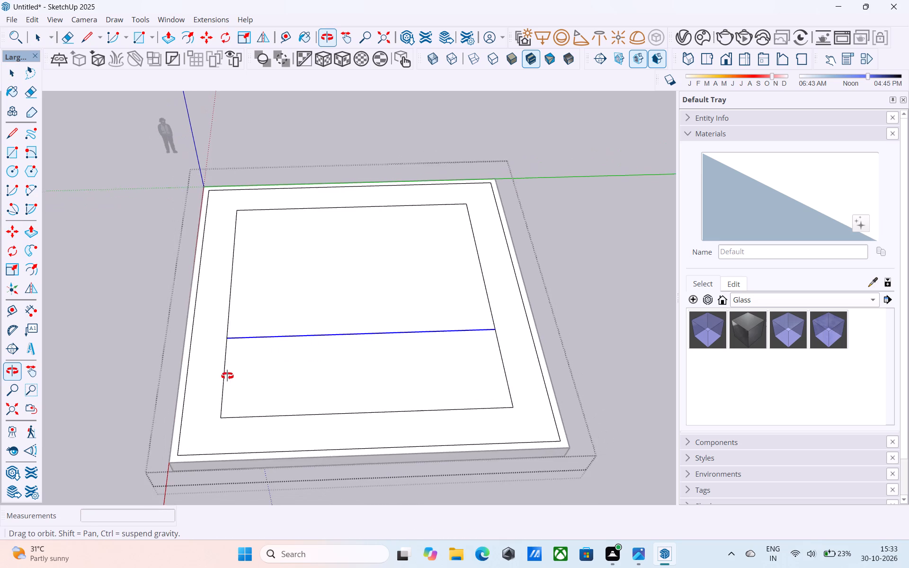
middle_drag(227, 376, 239, 393)
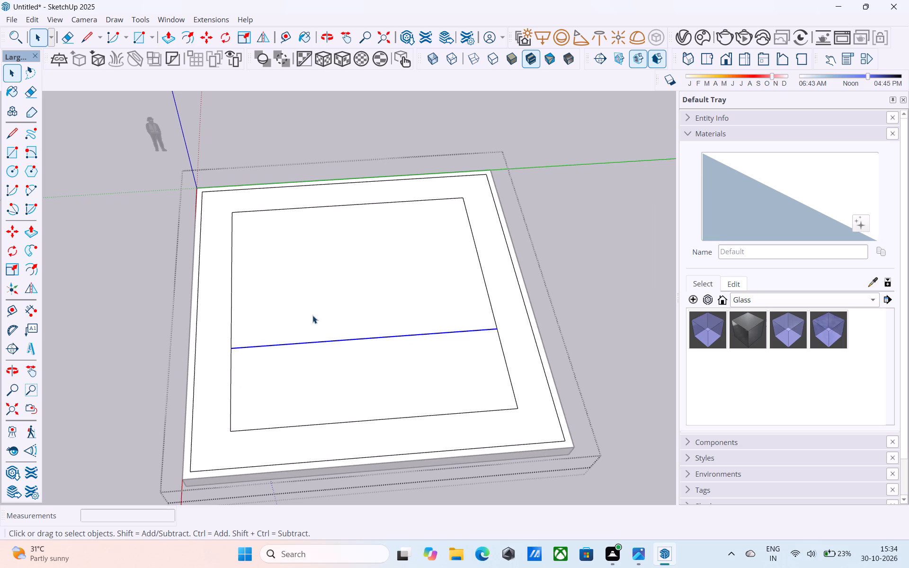
middle_drag(315, 370, 320, 419)
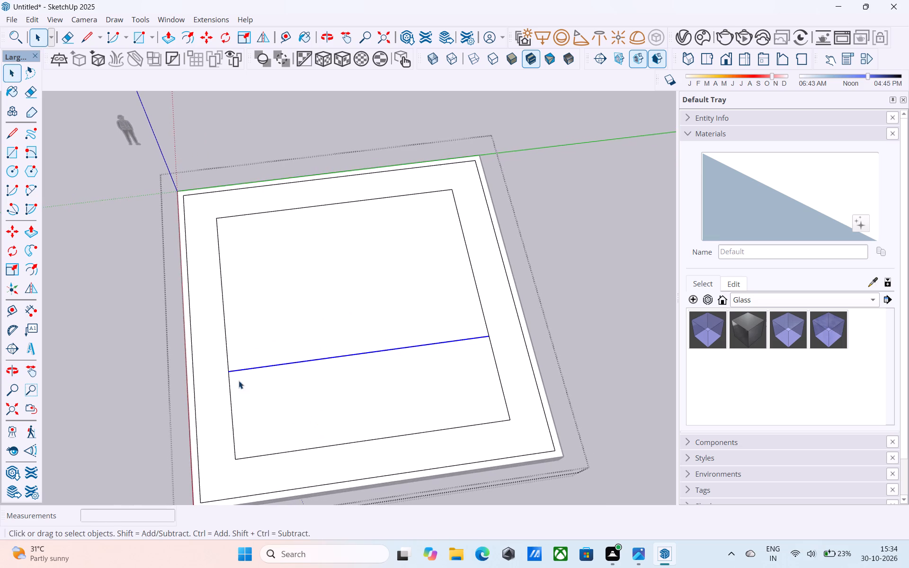
middle_drag(252, 342, 259, 370)
click(261, 372)
scroll(261, 372, up, 2)
key(f)
click(262, 372)
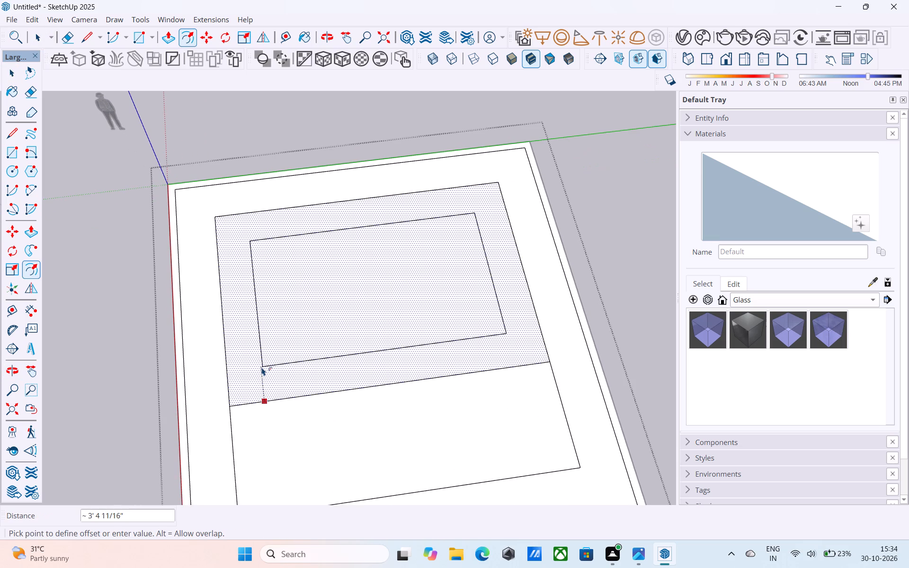
text(9")
key(Return)
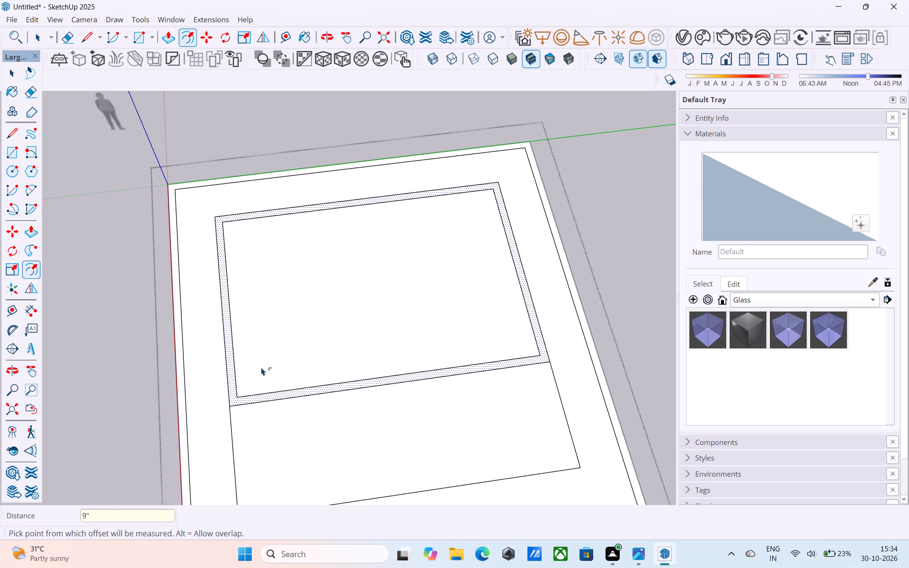
key(space)
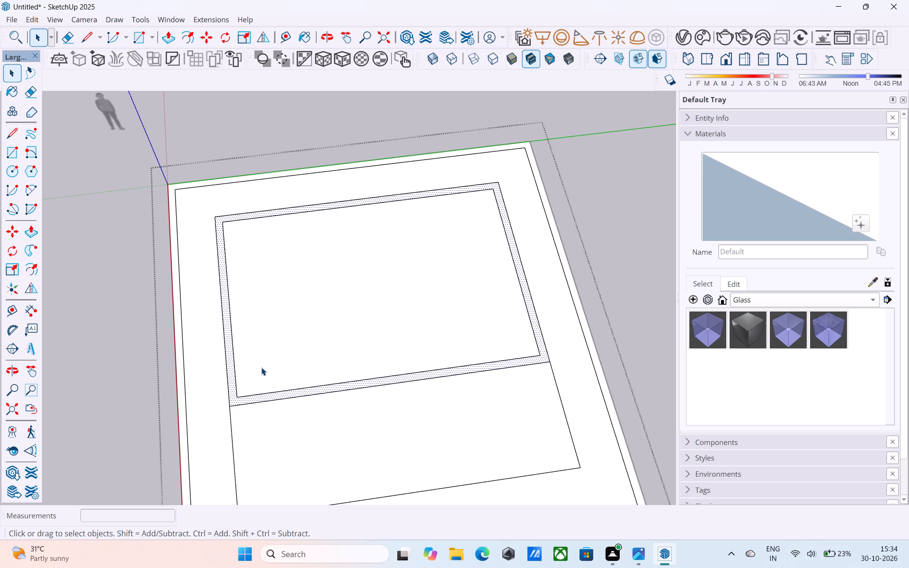
Measure the front edge of the new 9" offset outline from corner to corner with the Line tool.
middle_drag(281, 432, 315, 296)
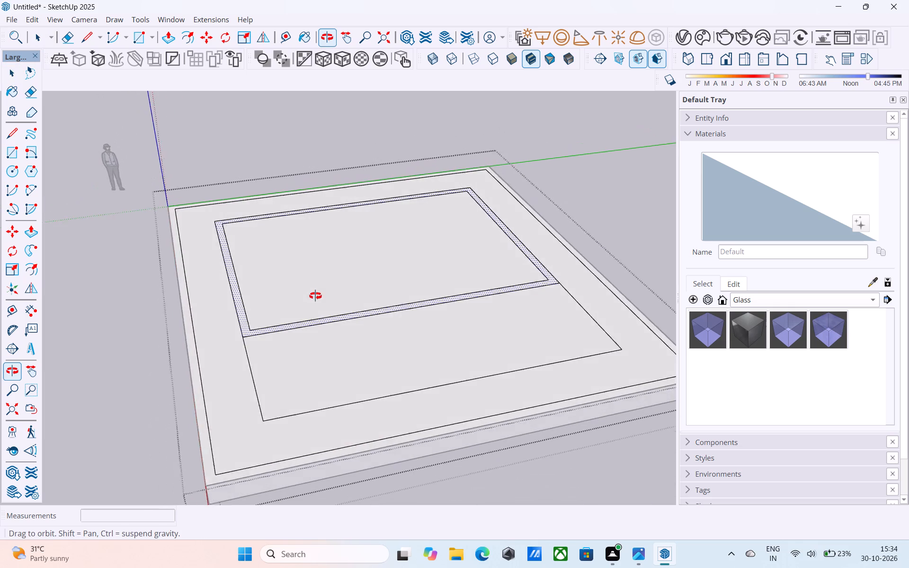
middle_drag(315, 296, 328, 282)
middle_drag(321, 373, 329, 332)
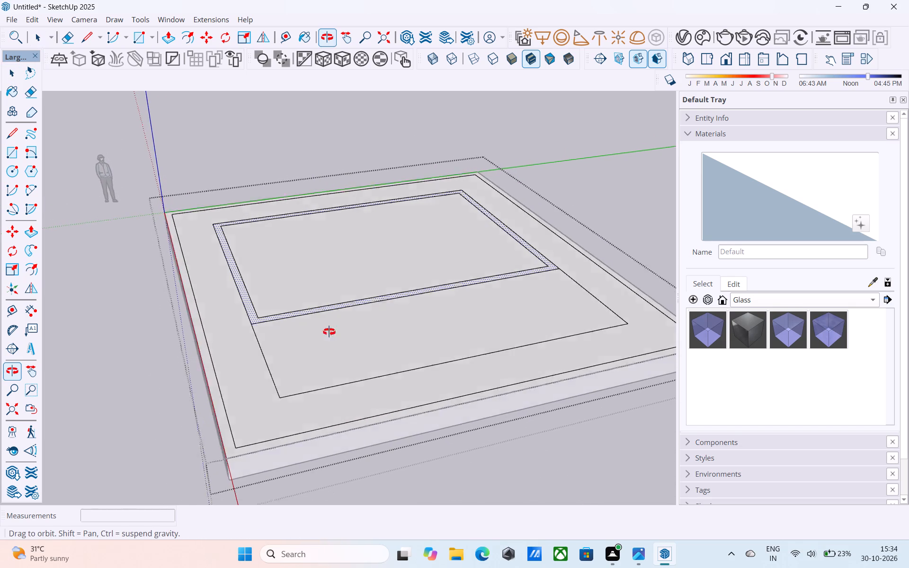
middle_drag(329, 332, 302, 416)
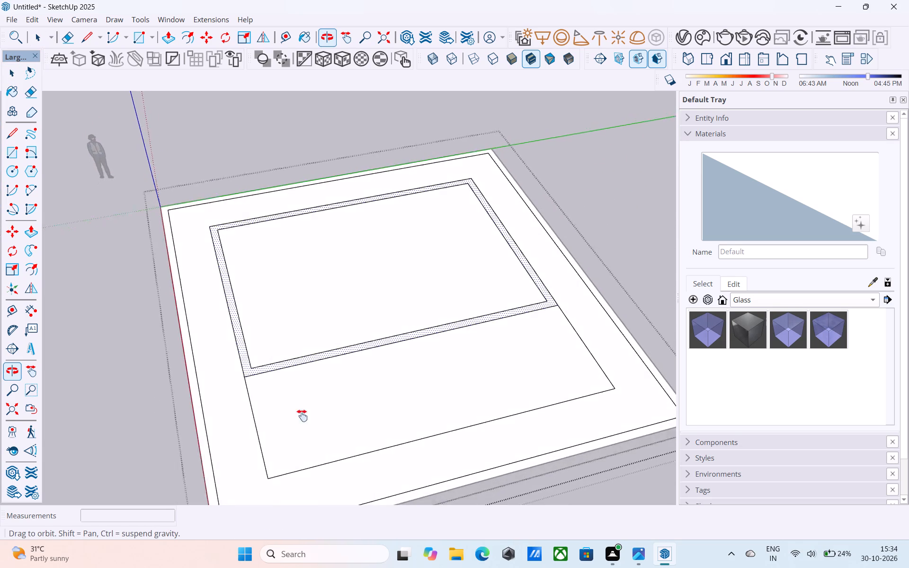
middle_drag(302, 416, 235, 311)
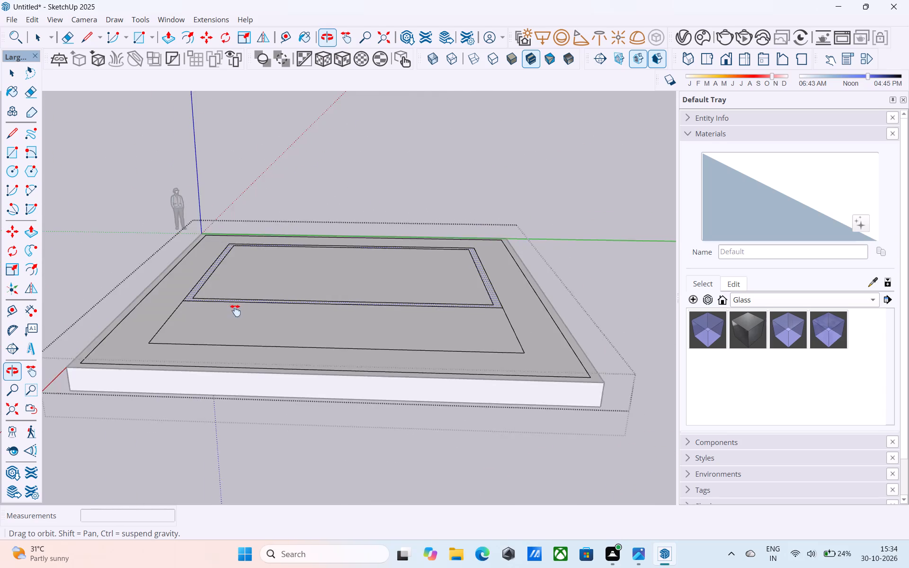
middle_drag(235, 311, 336, 359)
shift+middle_drag(387, 315, 348, 416)
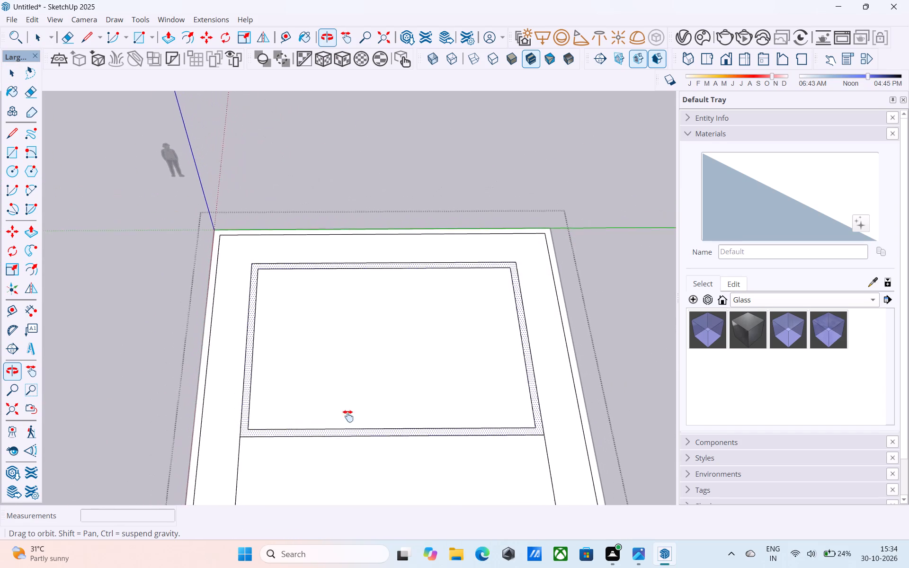
shift+middle_drag(348, 416, 327, 382)
key(l)
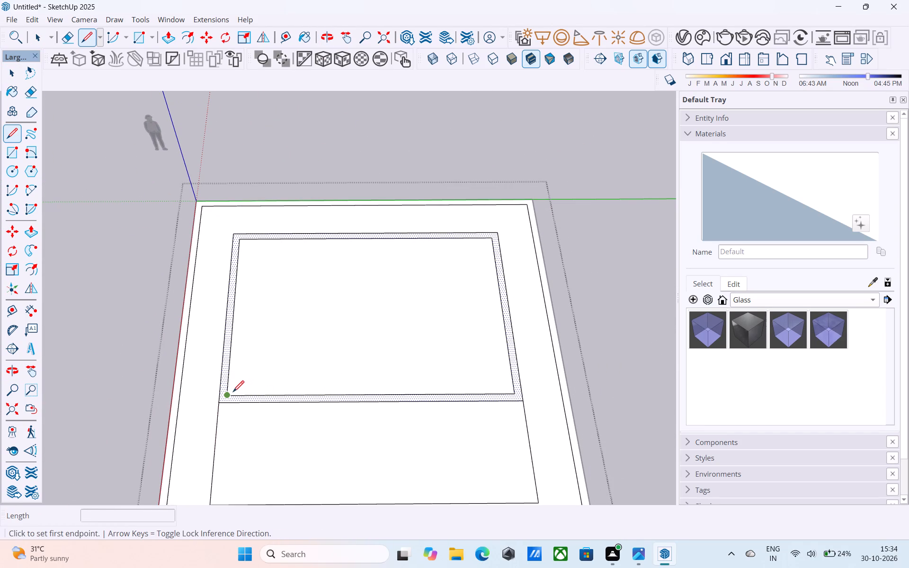
click(233, 394)
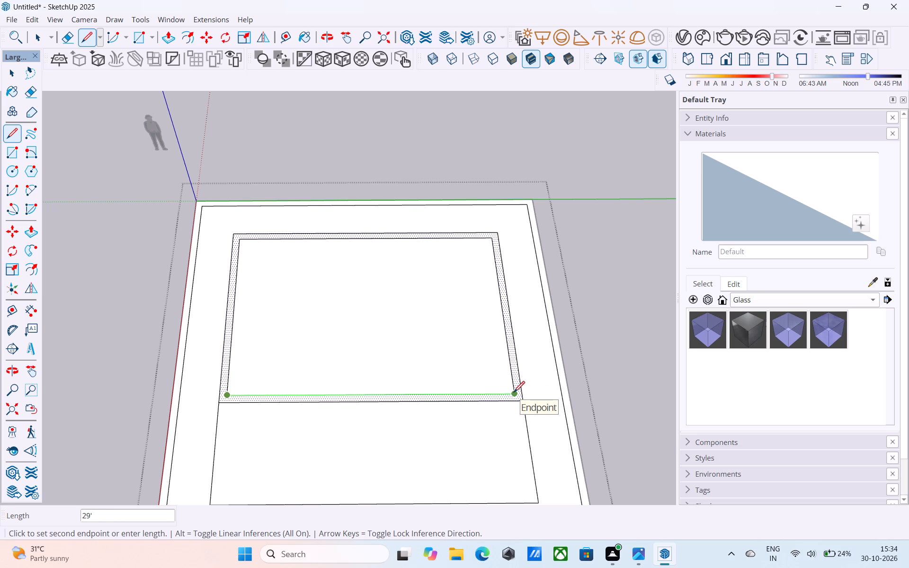
key(space)
Save the model in the Downloads folder as "i pro 94f".
key(ctrl+s)
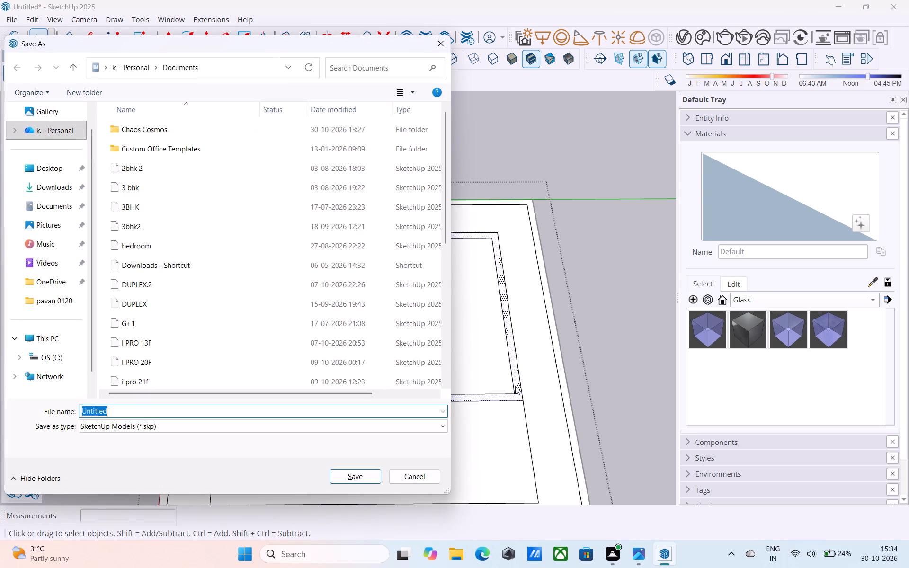
click(54, 181)
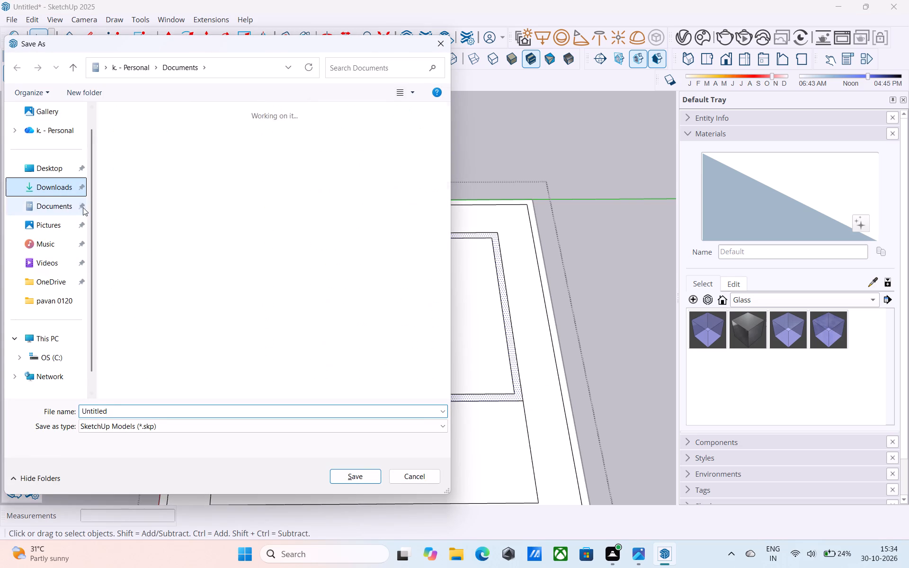
drag(130, 415, 95, 415)
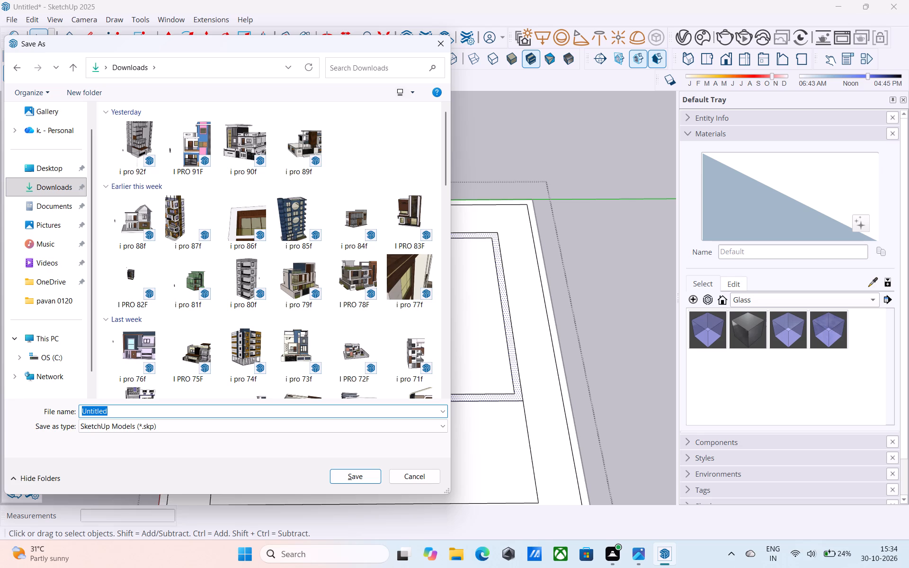
text(i pro)
key(space)
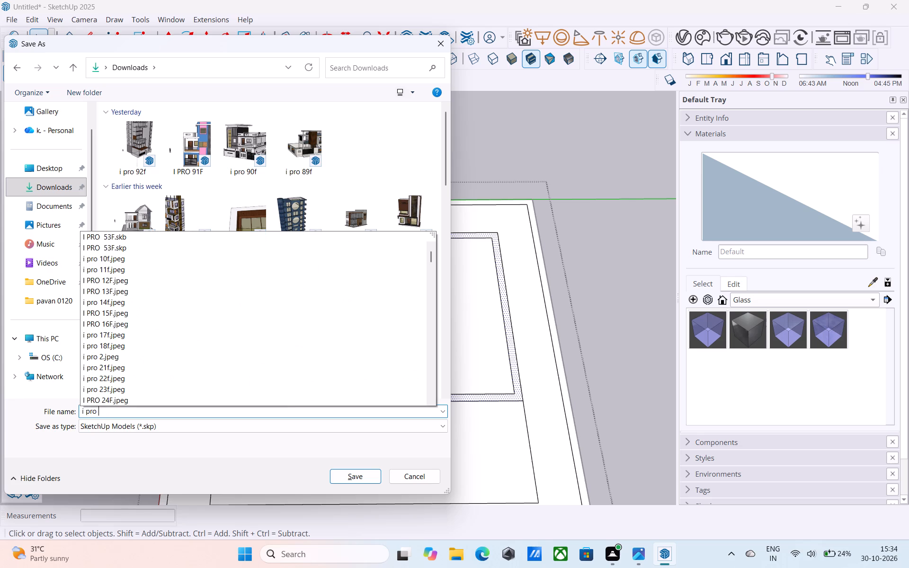
text(93)
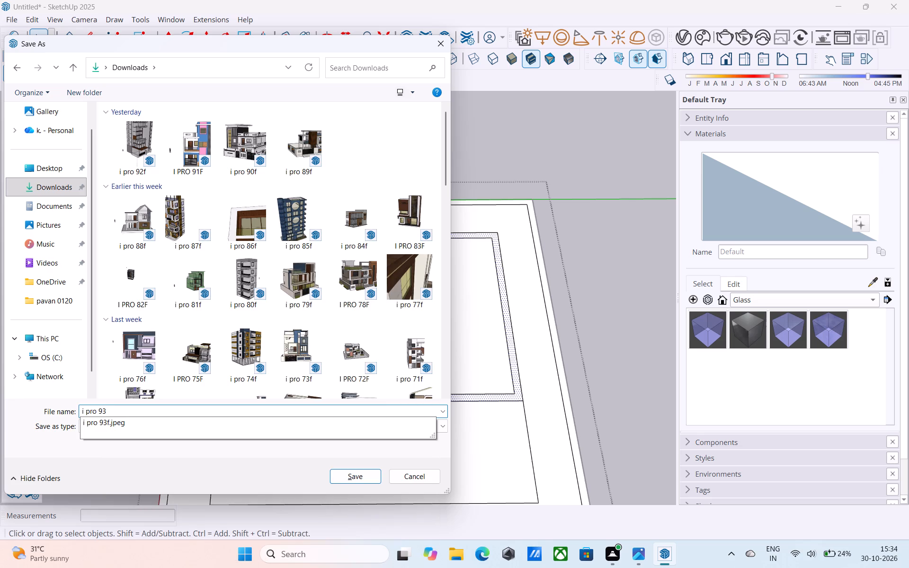
key(f)
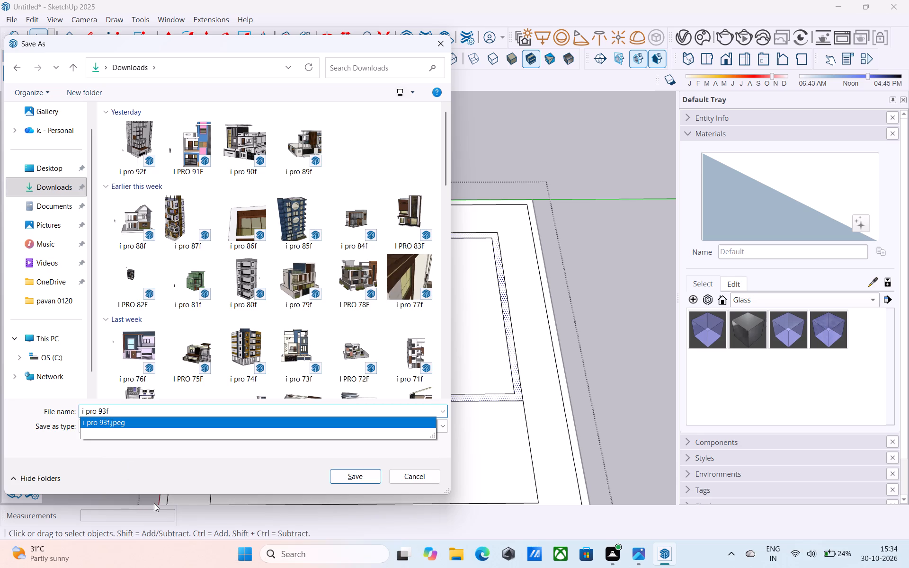
key(BackSpace)
key(BackSpace)
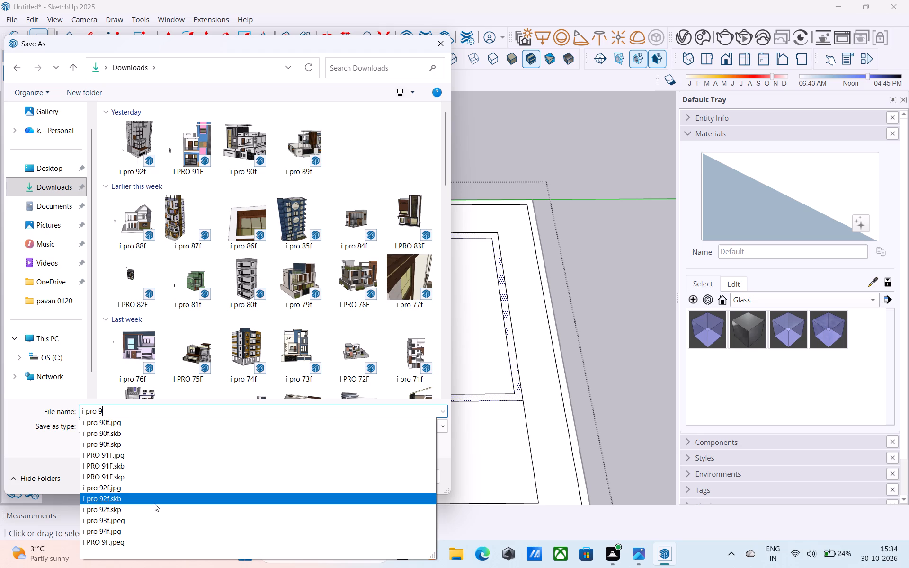
key(4)
key(f)
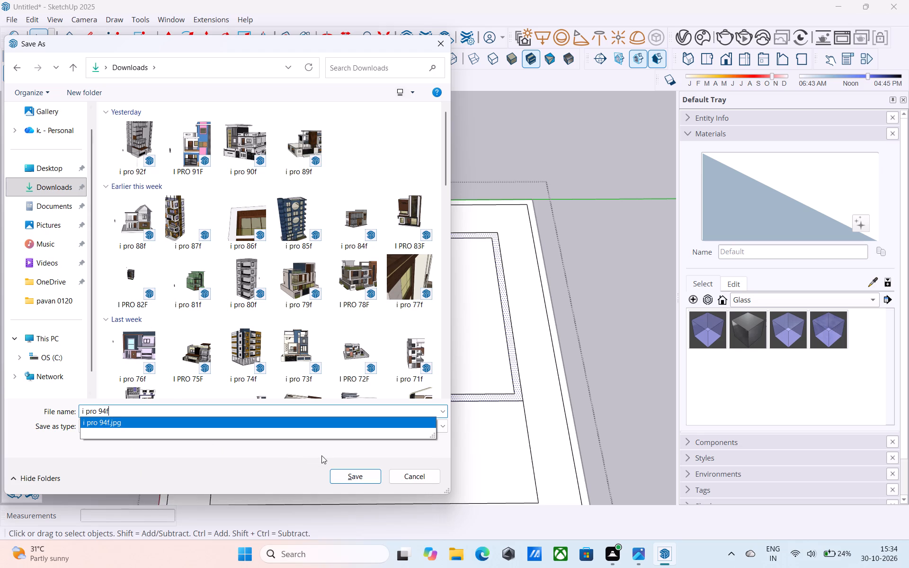
click(346, 474)
Examine the slab and the outlines on its top face from several angles.
scroll(367, 456, down, 4)
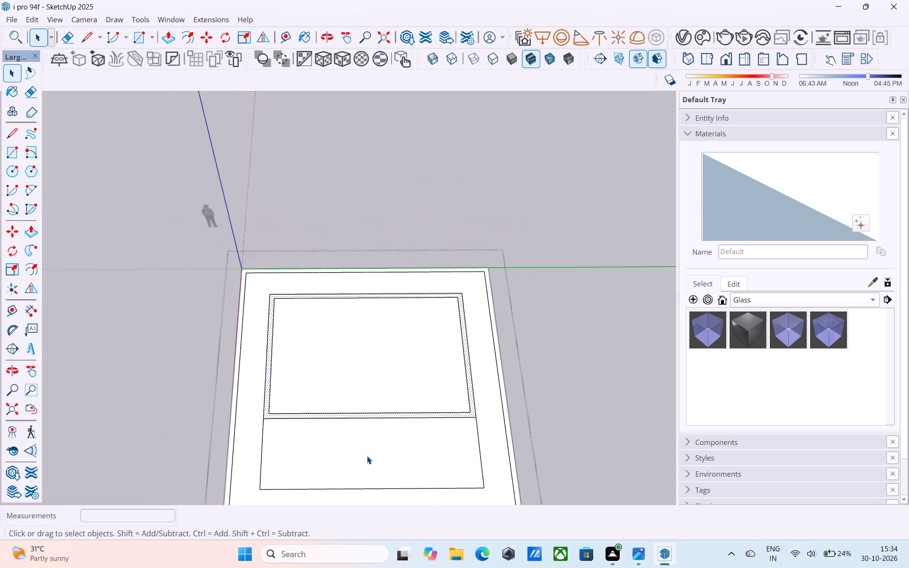
scroll(367, 456, down, 2)
middle_drag(362, 463, 455, 270)
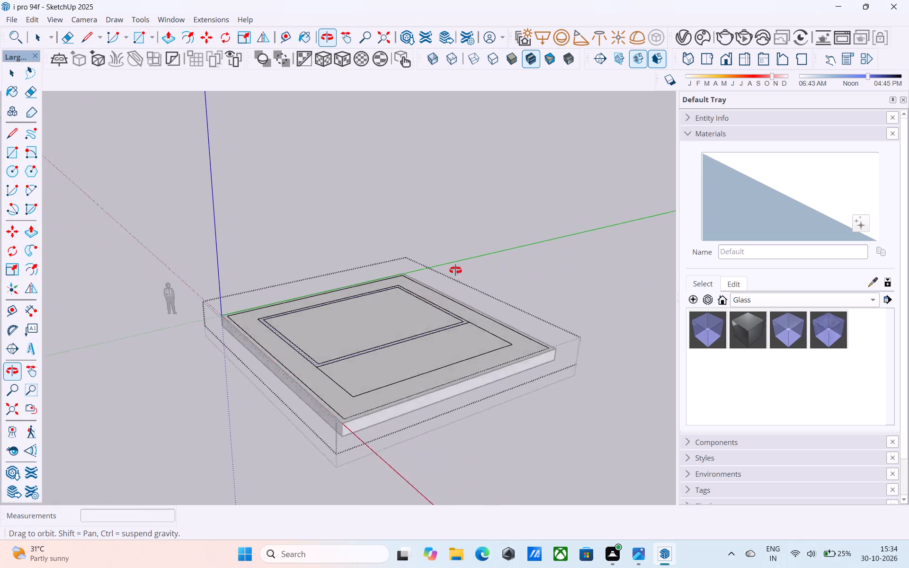
middle_drag(455, 270, 309, 261)
scroll(231, 384, up, 1)
shift+middle_drag(247, 341, 367, 348)
scroll(330, 374, up, 6)
middle_drag(330, 374, 294, 351)
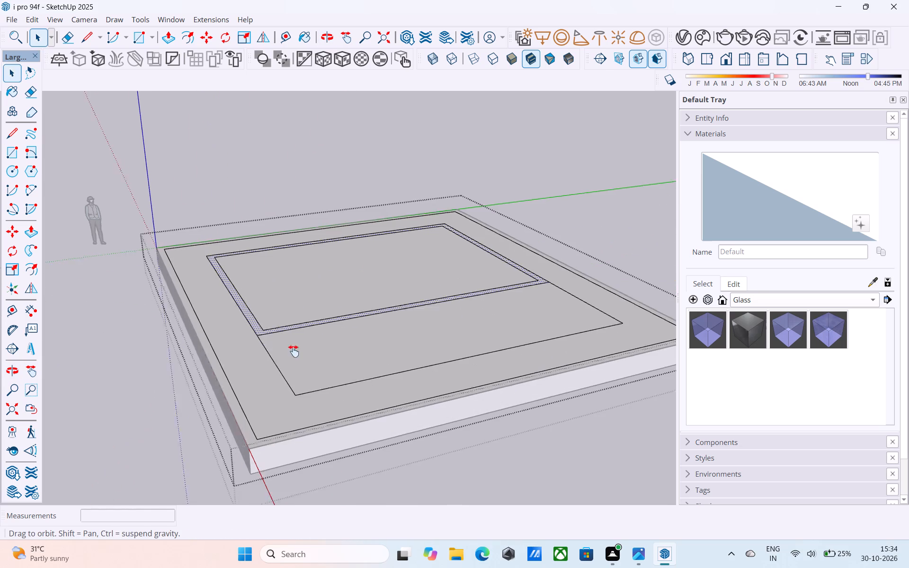
middle_drag(294, 351, 303, 434)
scroll(263, 401, up, 1)
click(250, 389)
scroll(297, 354, down, 5)
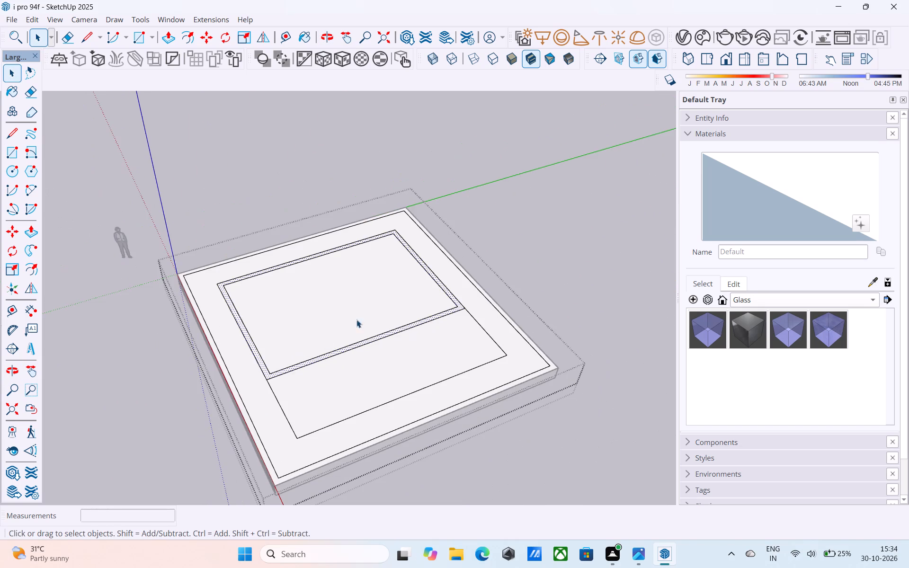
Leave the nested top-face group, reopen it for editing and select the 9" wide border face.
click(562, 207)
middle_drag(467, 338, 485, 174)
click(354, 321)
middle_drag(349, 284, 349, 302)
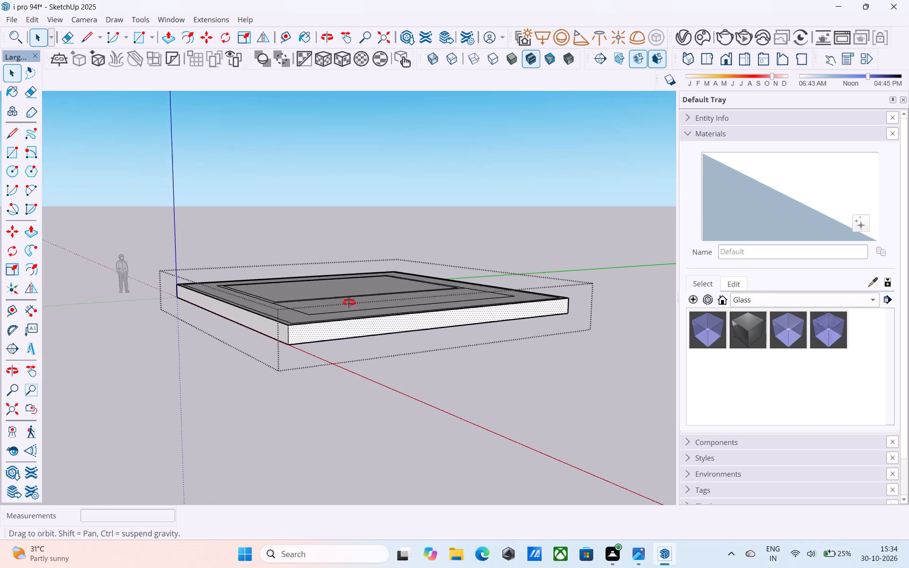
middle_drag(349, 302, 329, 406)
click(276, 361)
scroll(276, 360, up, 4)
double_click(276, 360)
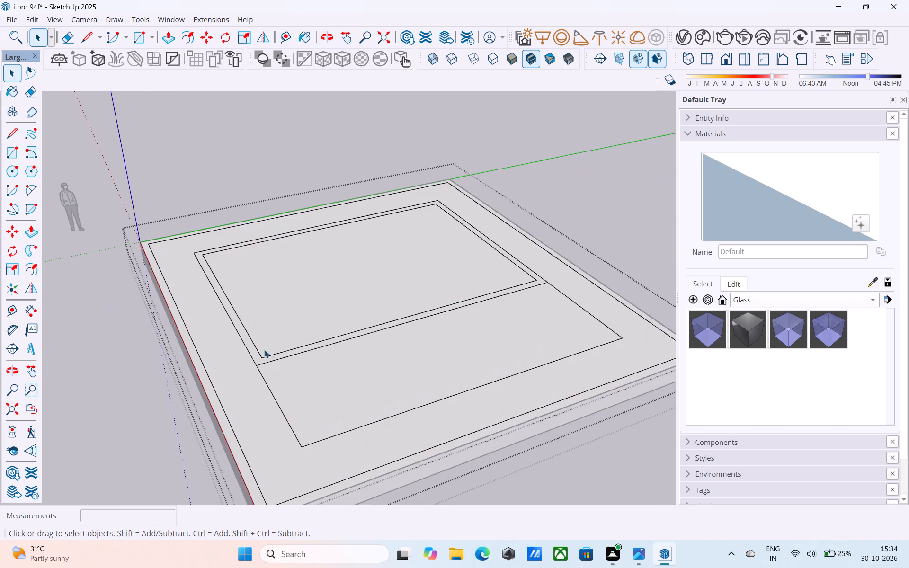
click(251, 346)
Measure from the inner outline's front corner nearest the red axis to its front edge's midpoint with the Line tool.
middle_drag(245, 373, 292, 319)
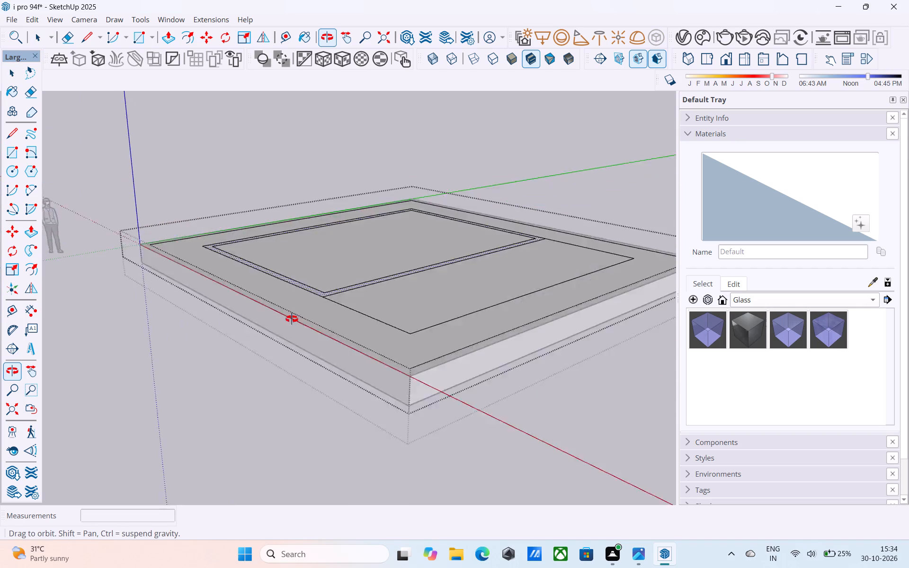
middle_drag(292, 319, 191, 365)
middle_drag(195, 344, 192, 360)
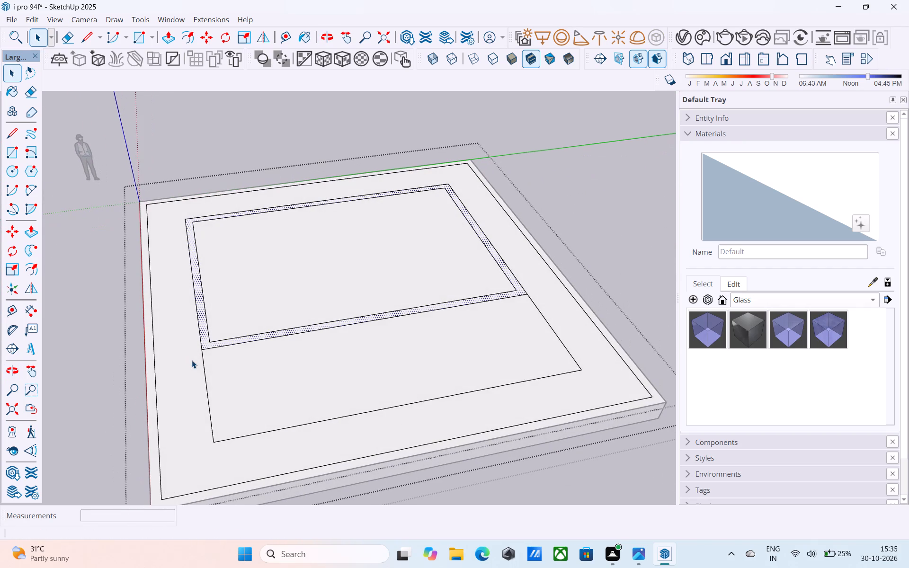
scroll(198, 326, up, 4)
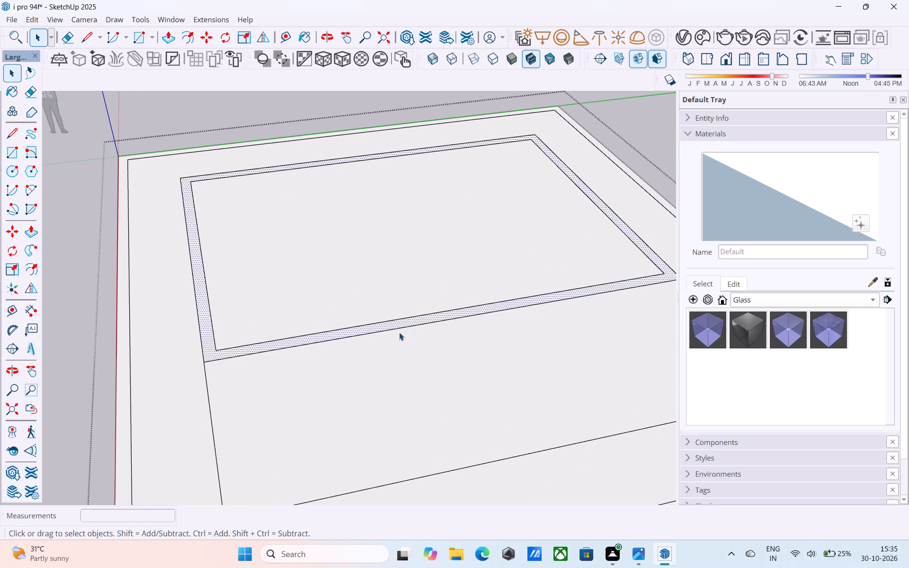
key(l)
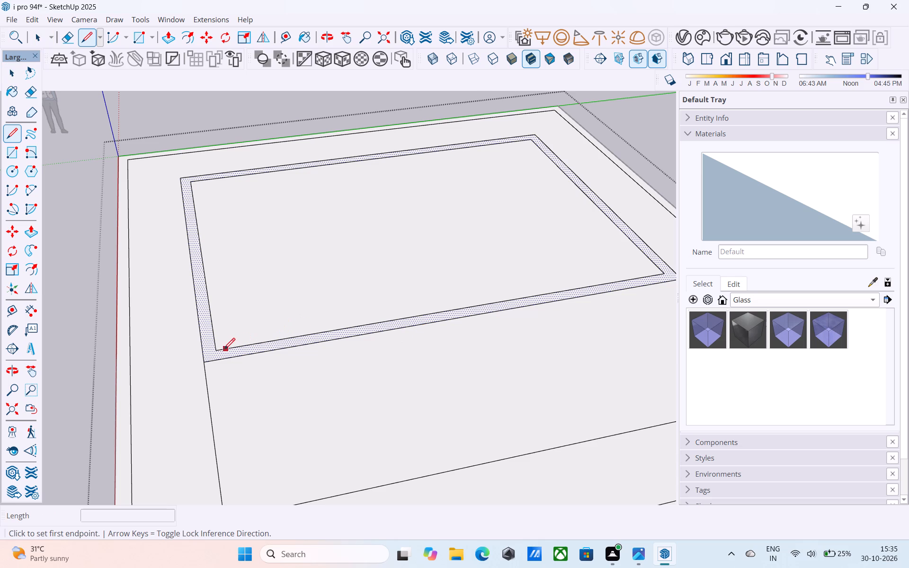
click(220, 351)
shift+middle_drag(339, 328, 276, 337)
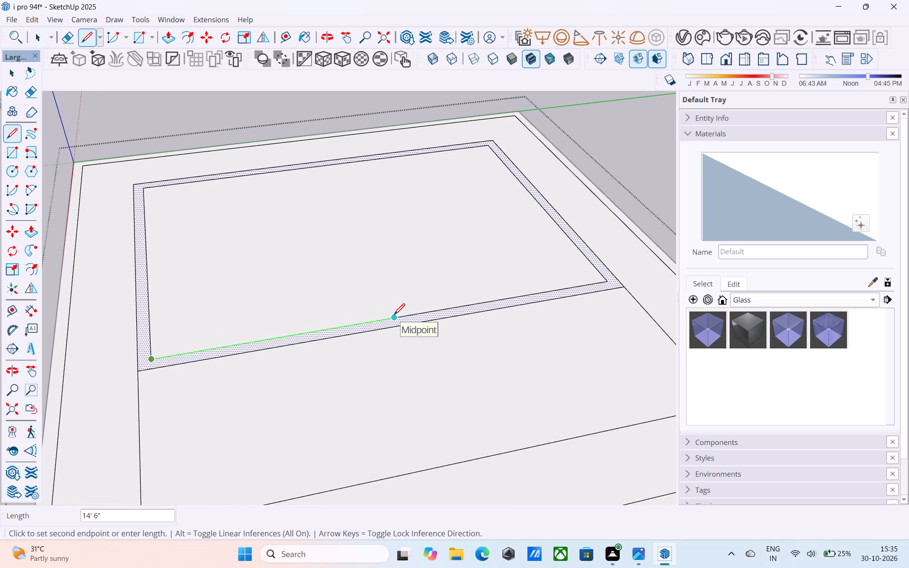
key(space)
Measure from the same inner front corner to the midpoint of the adjoining side edge with the Line tool.
scroll(394, 316, down, 4)
shift+middle_drag(394, 316, 368, 351)
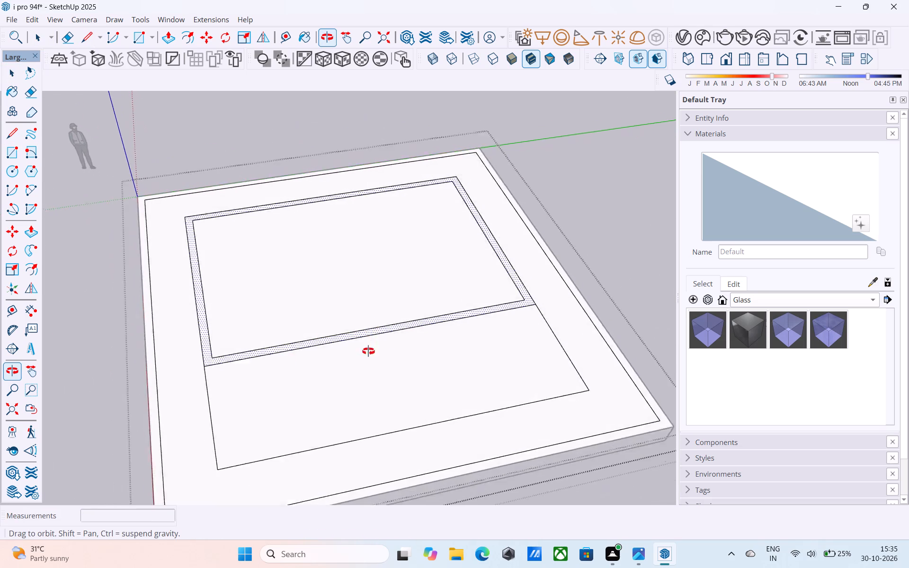
shift+middle_drag(368, 351, 365, 397)
middle_drag(360, 382, 385, 399)
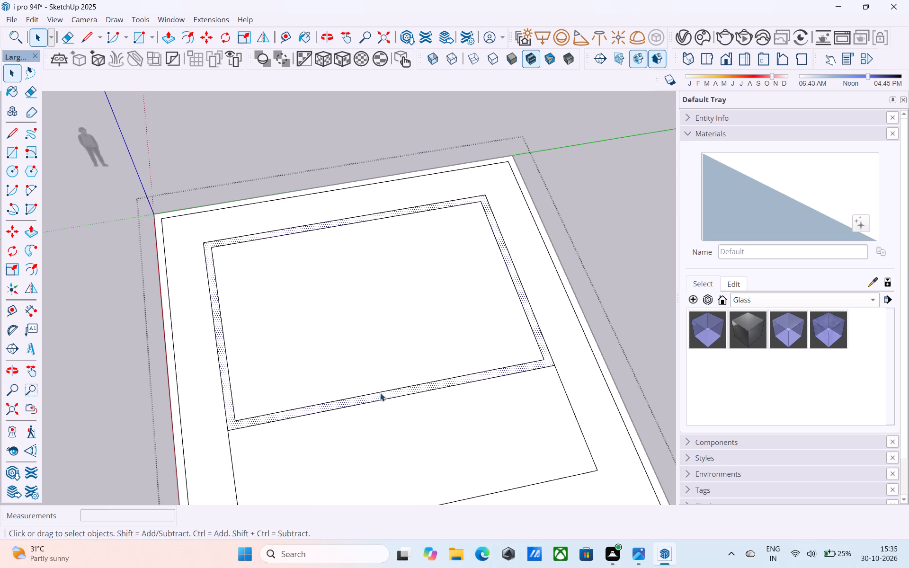
key(l)
click(232, 422)
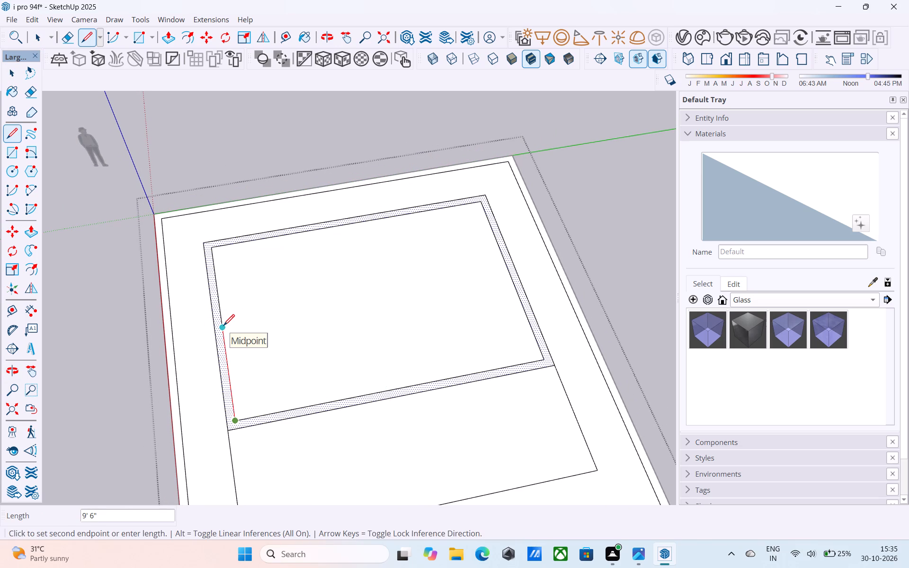
key(space)
Examine the slab and the outlines on its top face from several angles.
scroll(469, 310, down, 4)
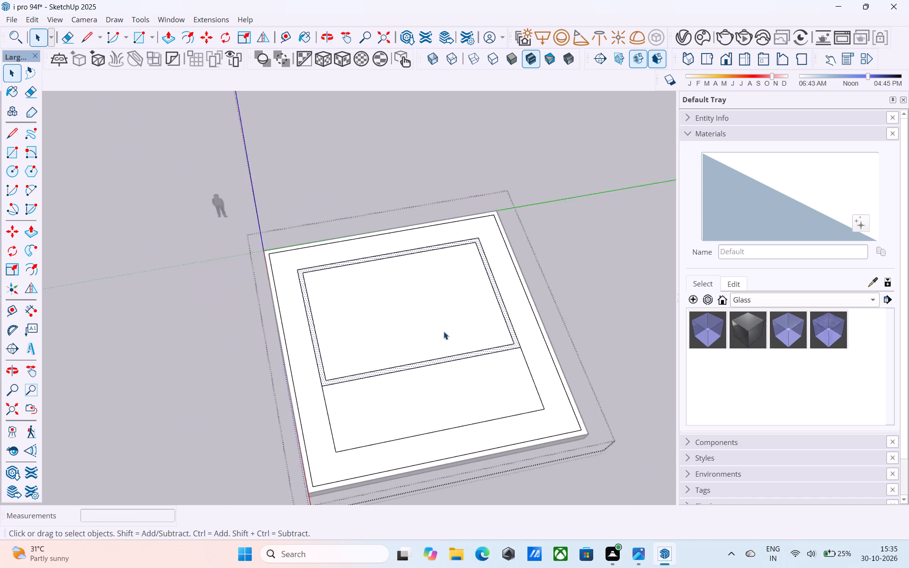
scroll(444, 331, down, 2)
shift+middle_drag(406, 342, 402, 264)
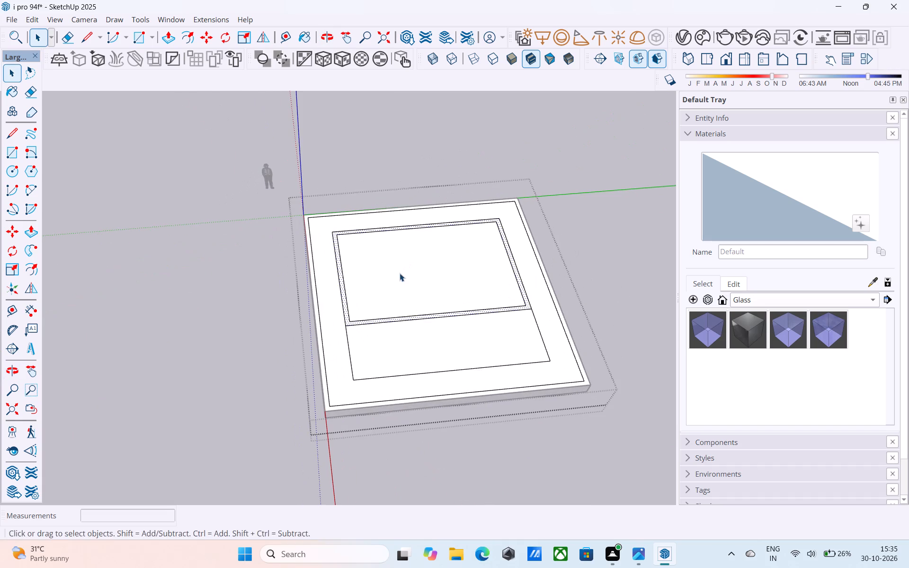
middle_drag(400, 273, 404, 322)
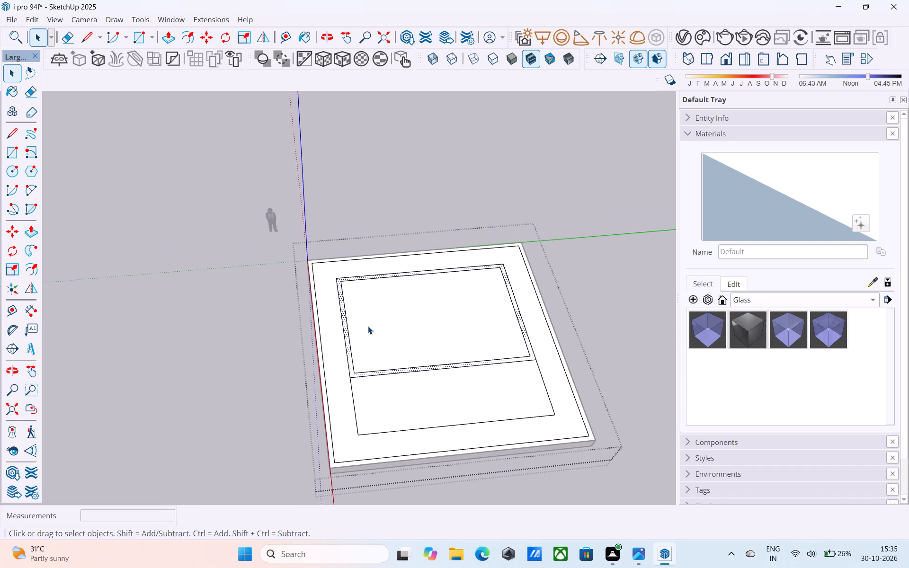
scroll(363, 323, up, 3)
shift+middle_drag(363, 322, 330, 326)
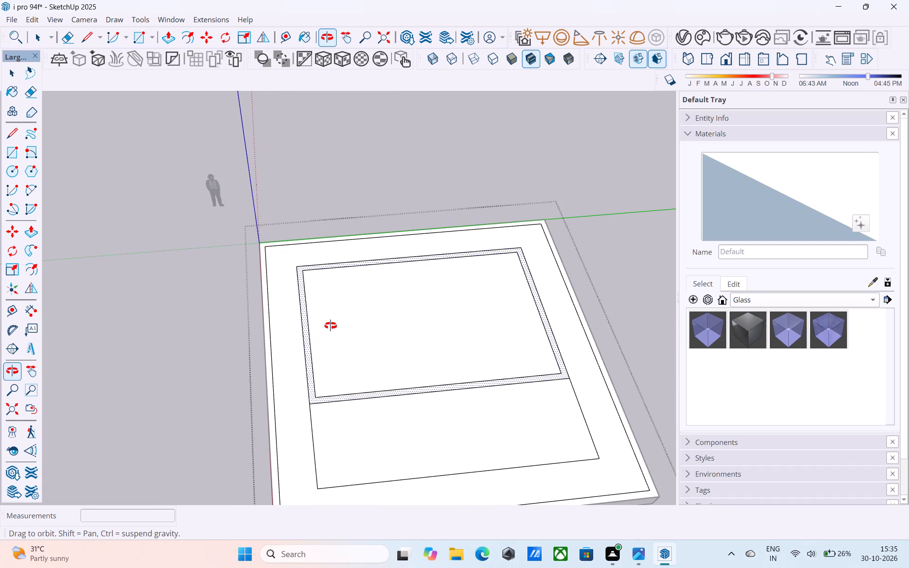
shift+middle_drag(330, 326, 402, 314)
shift+middle_drag(384, 330, 374, 338)
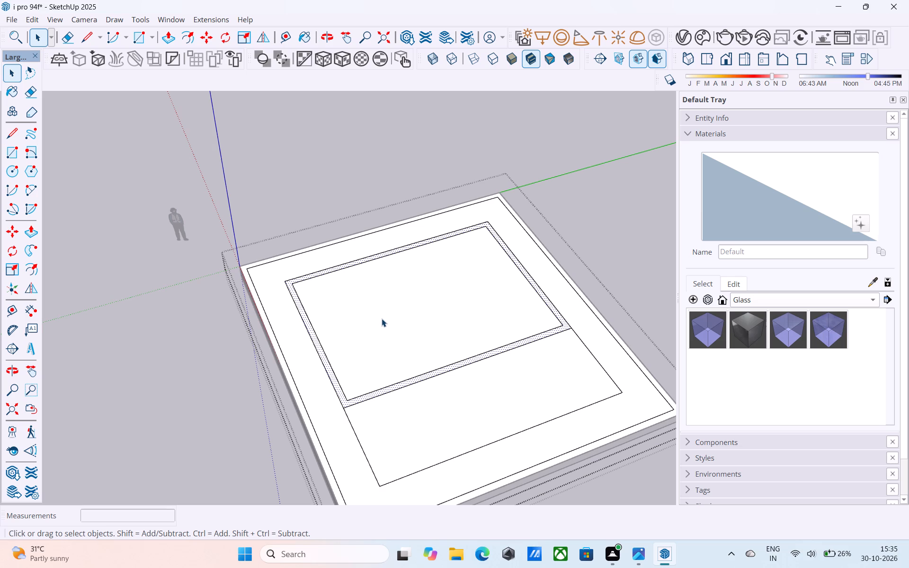
middle_drag(382, 319, 418, 286)
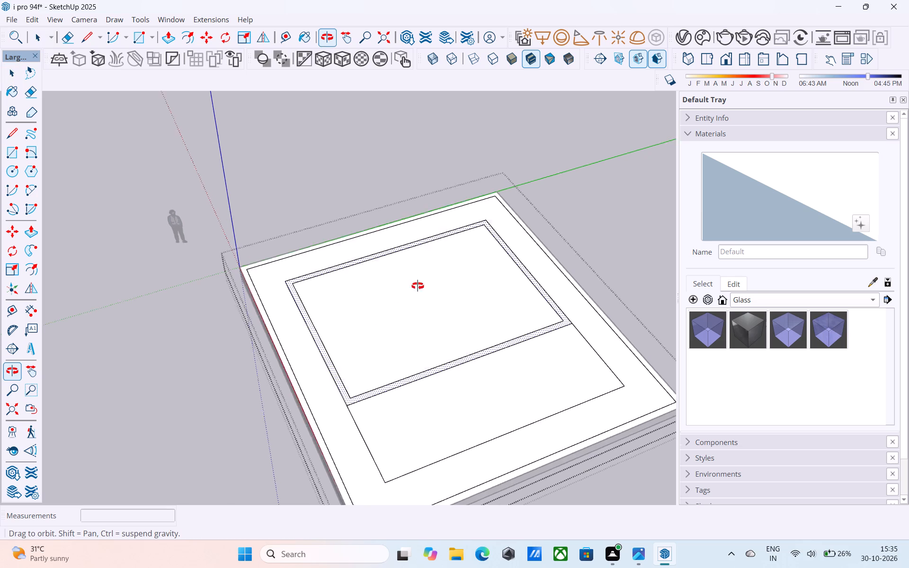
middle_drag(418, 286, 410, 259)
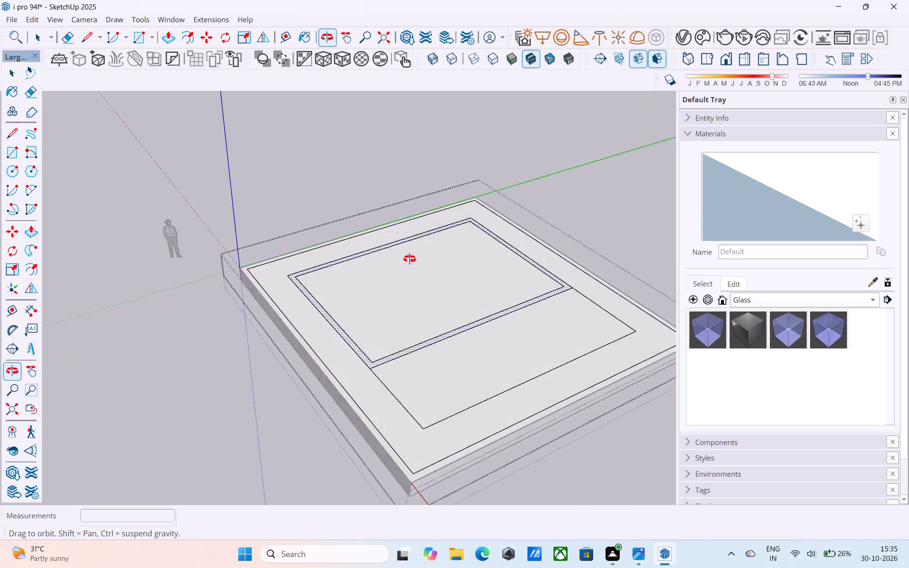
middle_drag(410, 259, 324, 278)
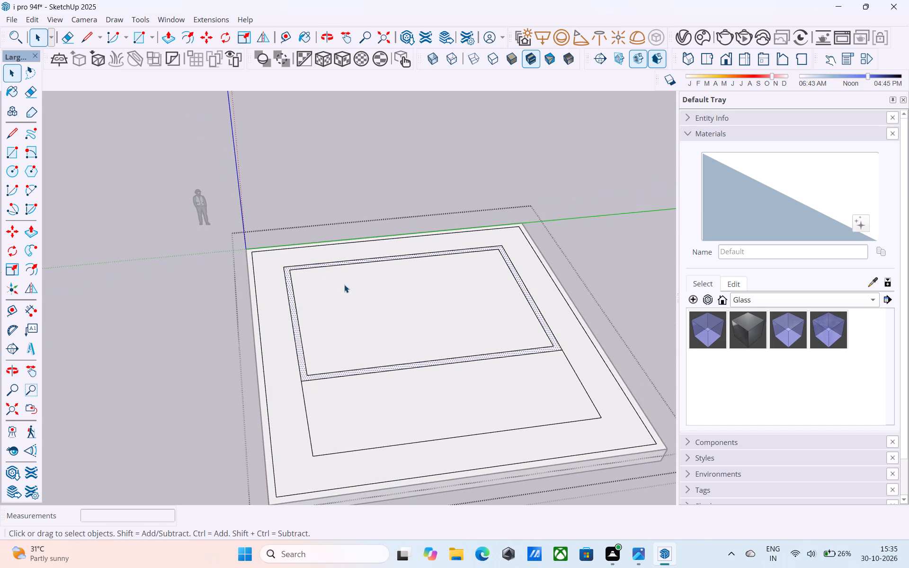
Draw a 19' dividing line from the midpoint of the inner outline's front edge to the midpoint of its back edge.
key(l)
scroll(430, 362, up, 2)
click(432, 363)
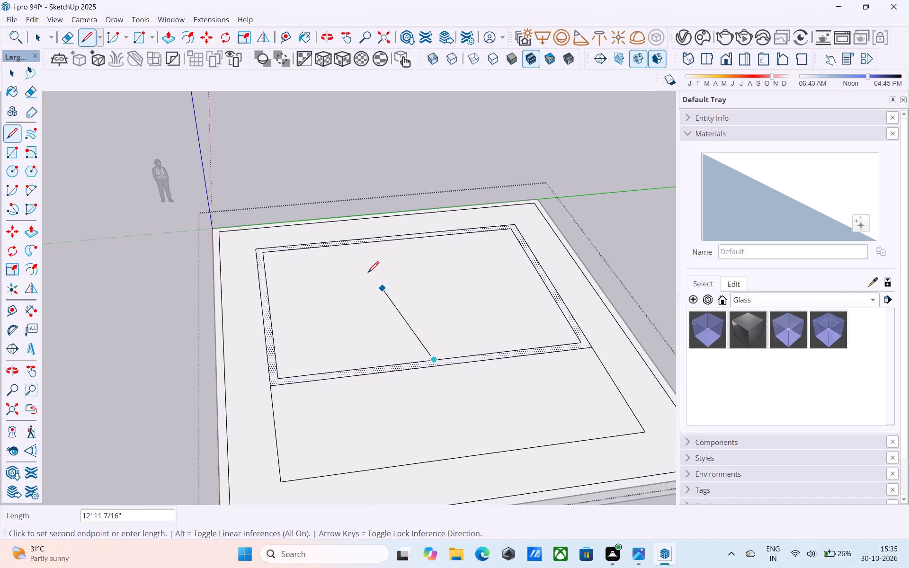
click(387, 242)
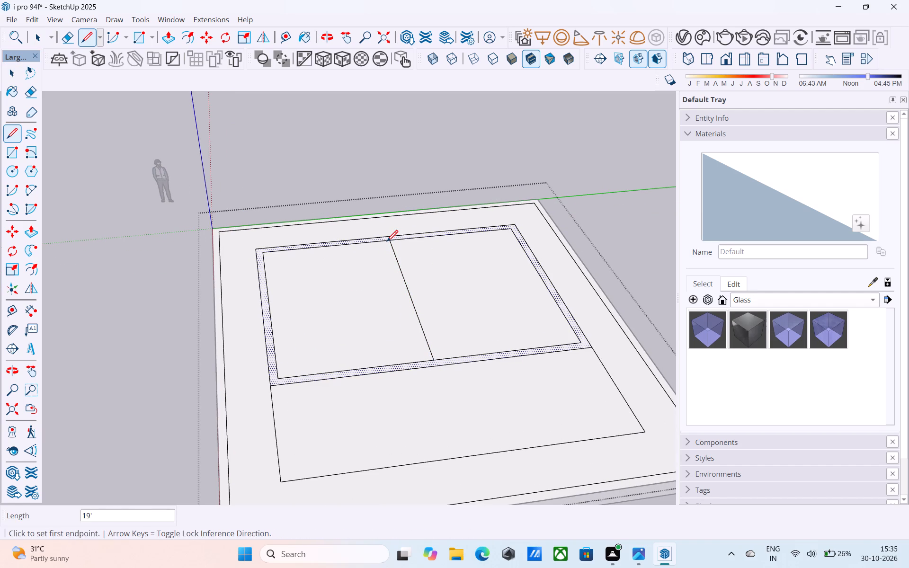
key(space)
Copy the central dividing line 6" toward the side nearest the red axis to outline a partition wall.
shift+middle_drag(435, 330, 403, 320)
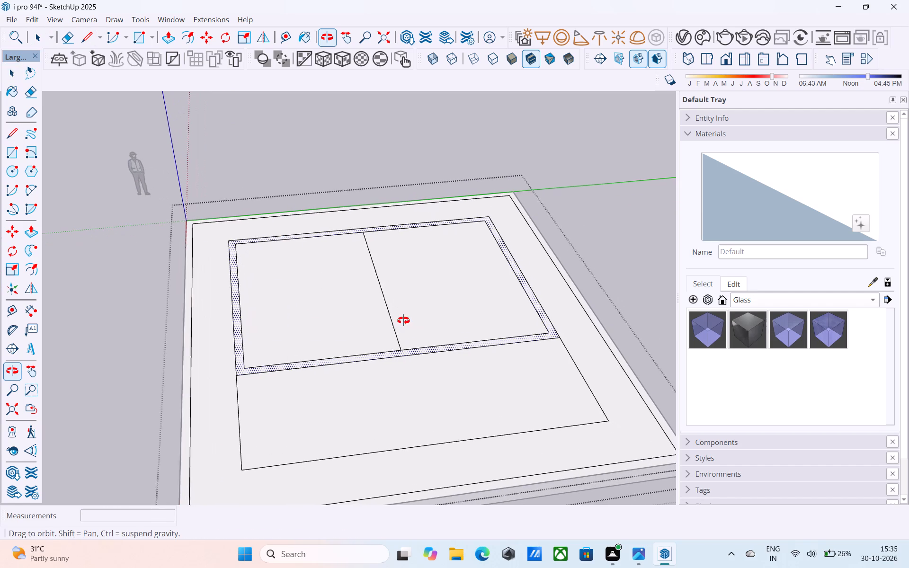
shift+middle_drag(403, 320, 400, 327)
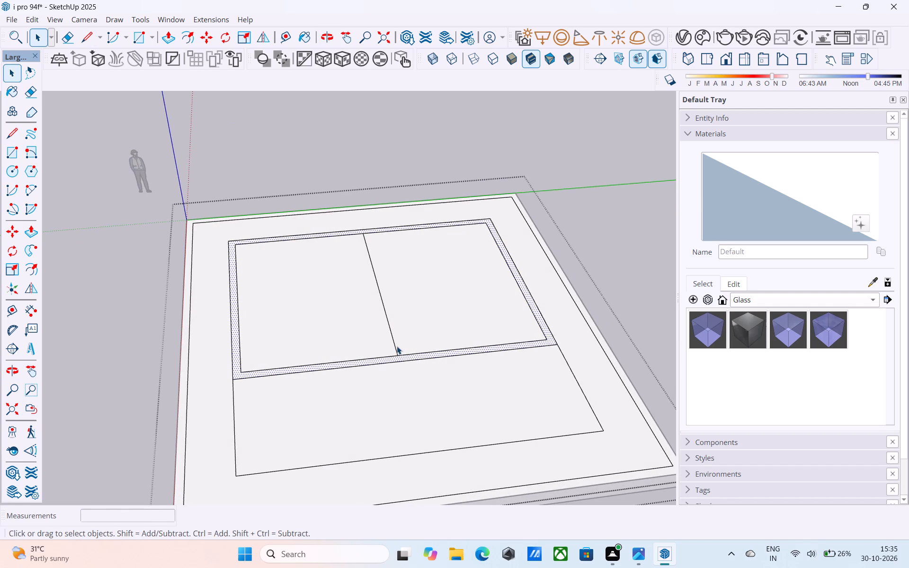
click(395, 346)
key(m)
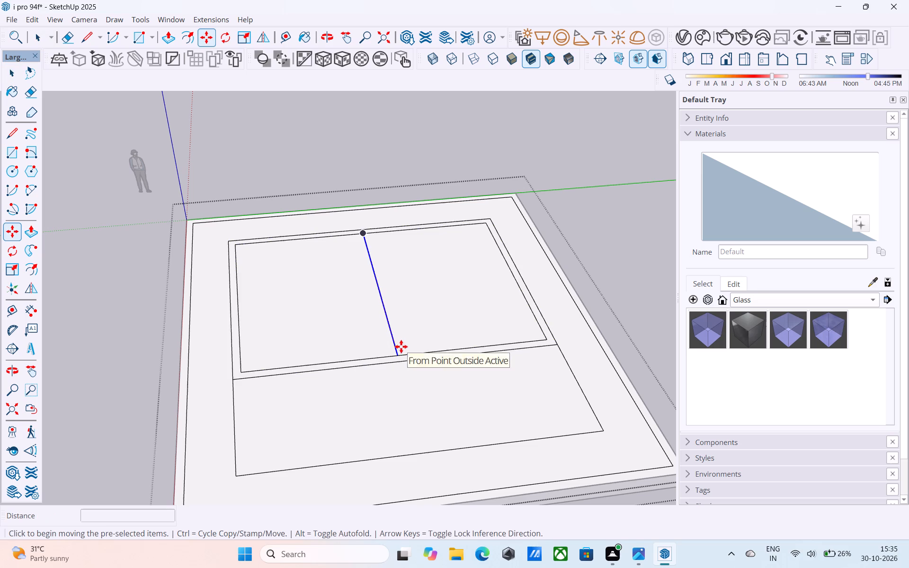
scroll(405, 372, up, 8)
click(392, 341)
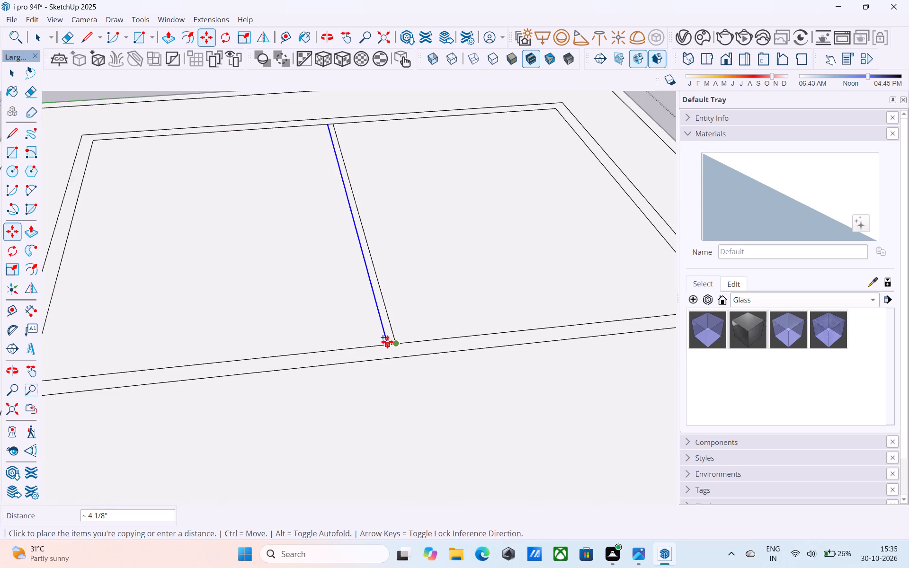
text(6")
key(Return)
key(e)
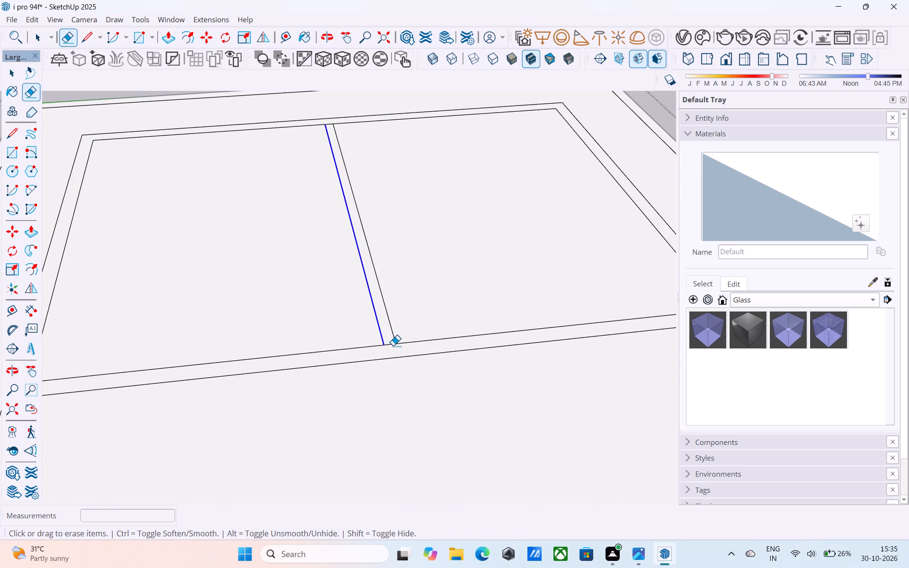
key(space)
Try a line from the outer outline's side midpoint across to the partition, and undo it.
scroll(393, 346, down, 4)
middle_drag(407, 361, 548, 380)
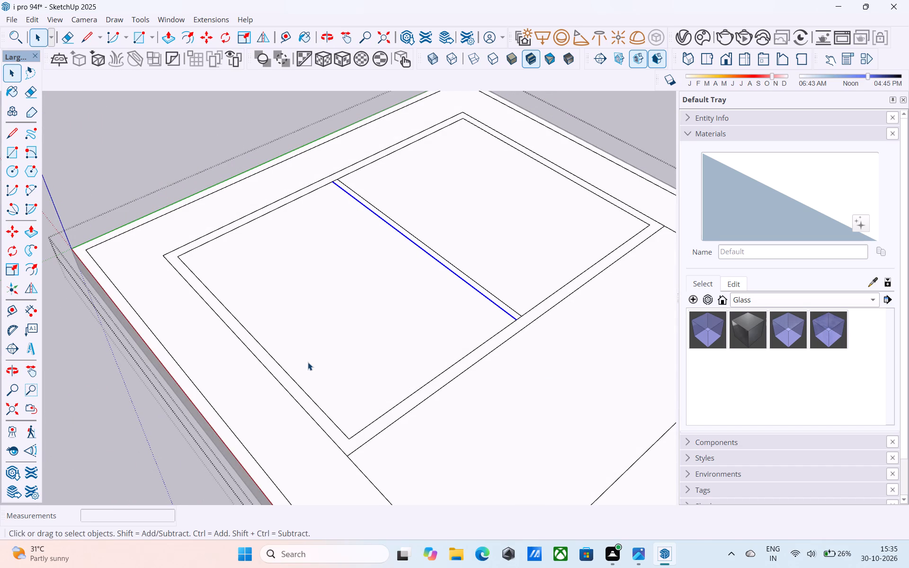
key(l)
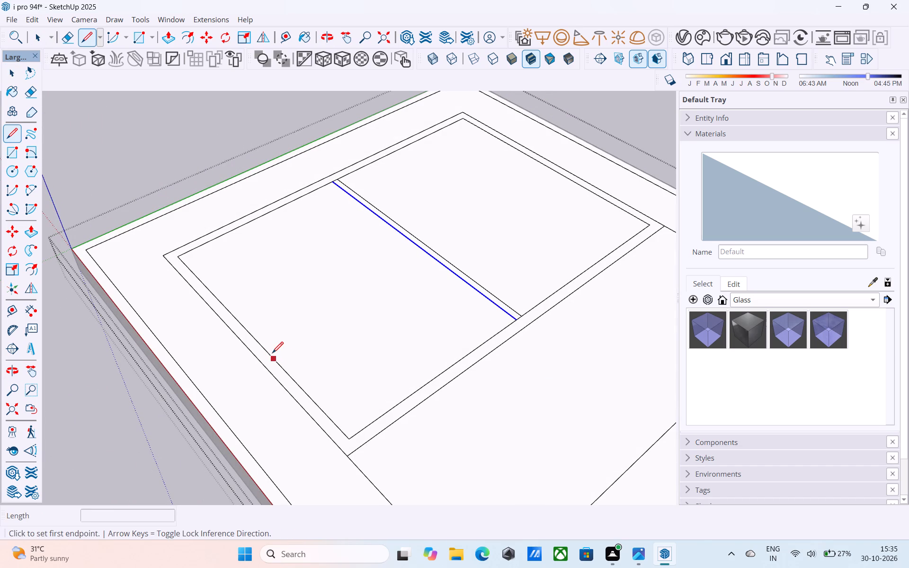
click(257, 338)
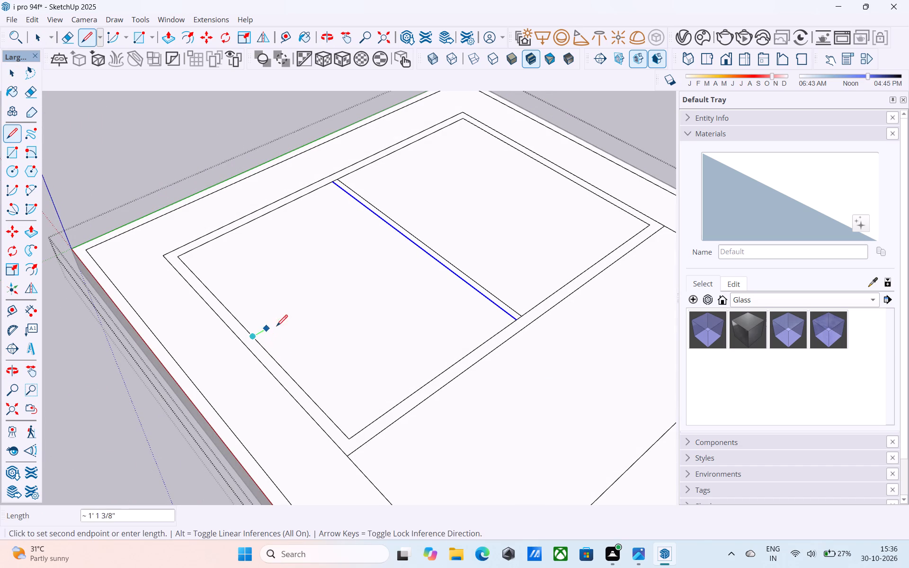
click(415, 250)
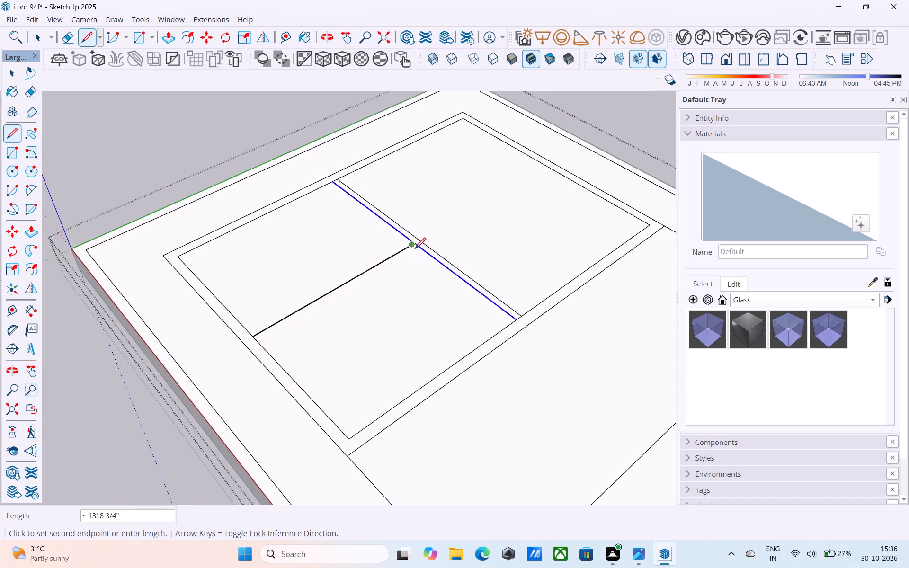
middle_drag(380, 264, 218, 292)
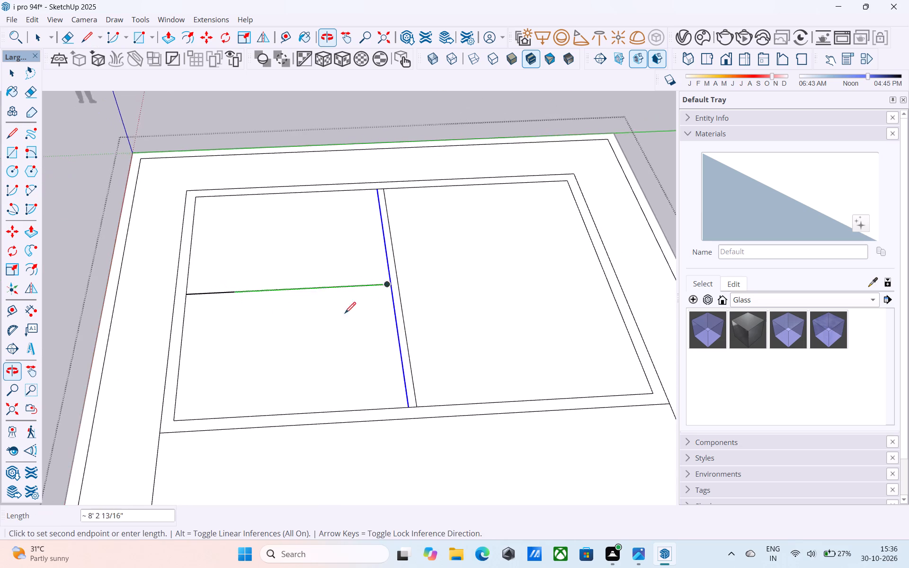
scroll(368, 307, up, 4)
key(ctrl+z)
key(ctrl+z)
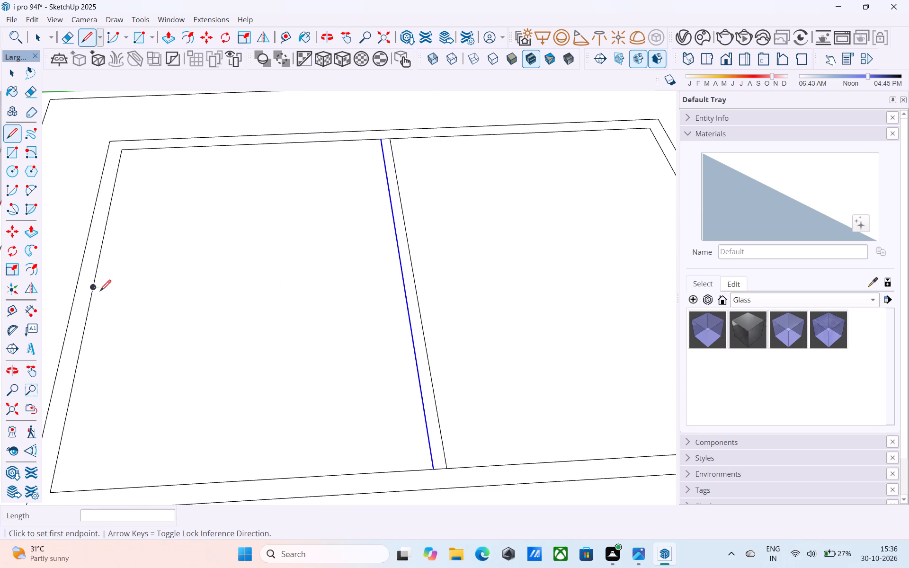
Draw a 14' line from the midpoint of the inner outline's side edge to the midpoint of the partition's near edge.
click(90, 285)
click(403, 273)
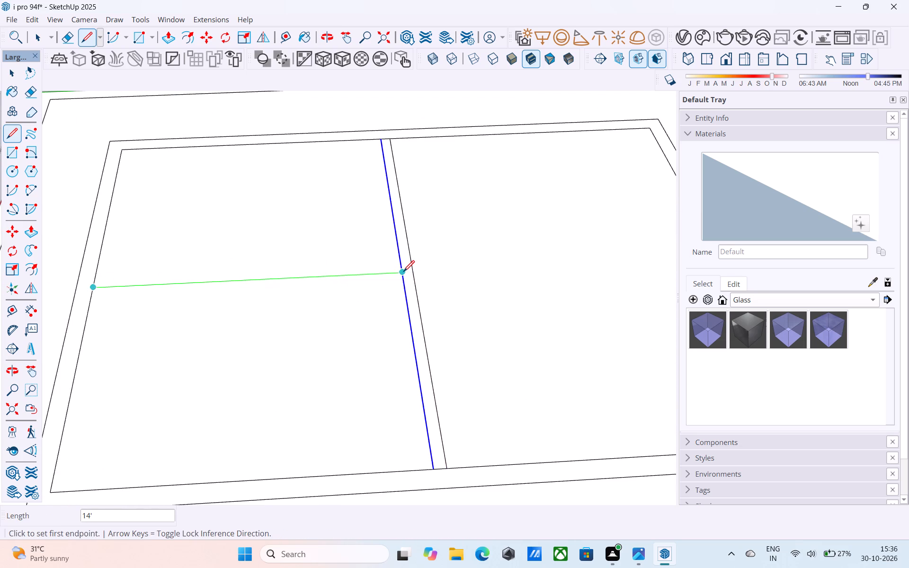
key(space)
Copy the 14' cross line 6" toward the back edge to outline a second partition wall.
scroll(408, 278, down, 6)
middle_drag(402, 302, 478, 291)
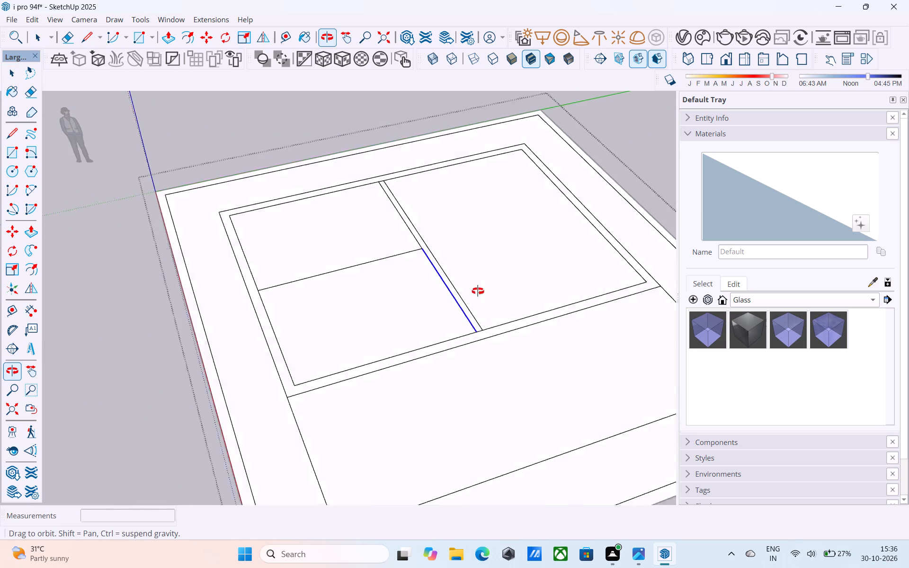
middle_drag(478, 291, 477, 293)
click(343, 275)
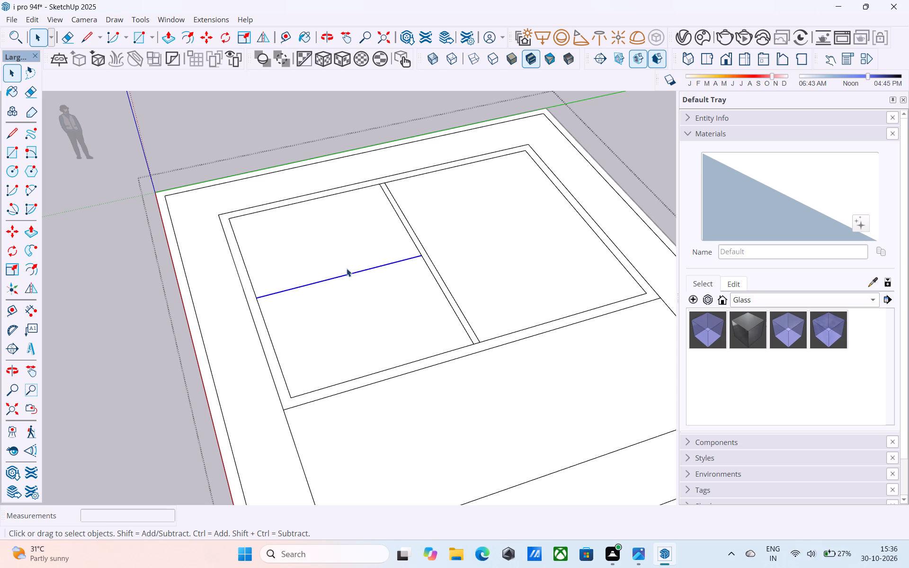
key(m)
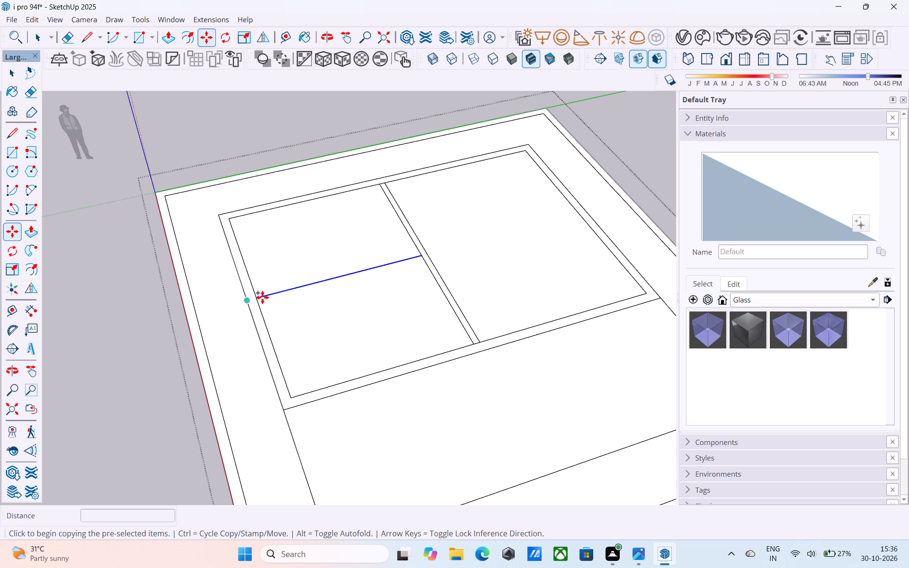
click(261, 297)
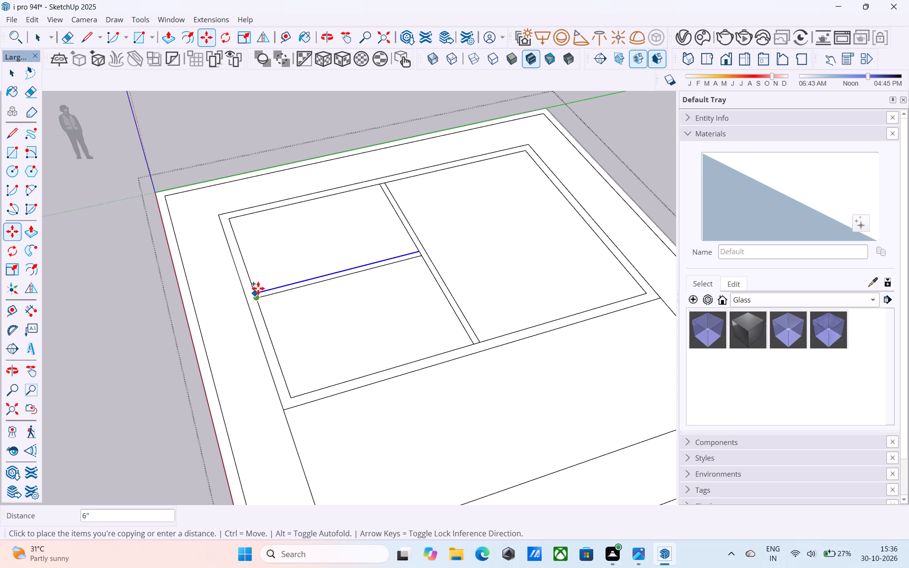
click(258, 288)
key(space)
Draw two parallel 15' lines continuing the cross partition from the central partition to the opposite inner wall edge.
scroll(255, 288, down, 5)
shift+middle_drag(312, 287, 280, 284)
key(l)
scroll(315, 268, up, 3)
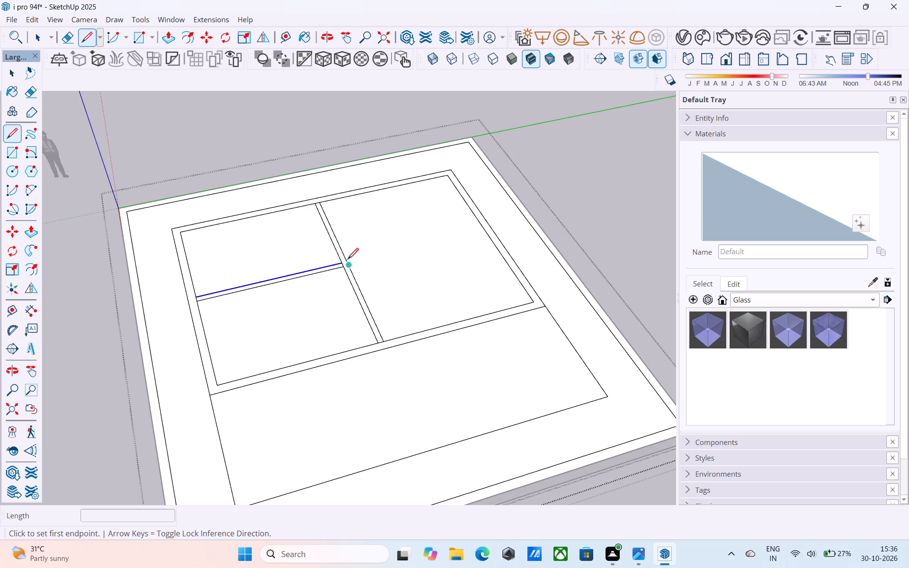
scroll(348, 260, up, 6)
click(336, 262)
scroll(336, 262, down, 2)
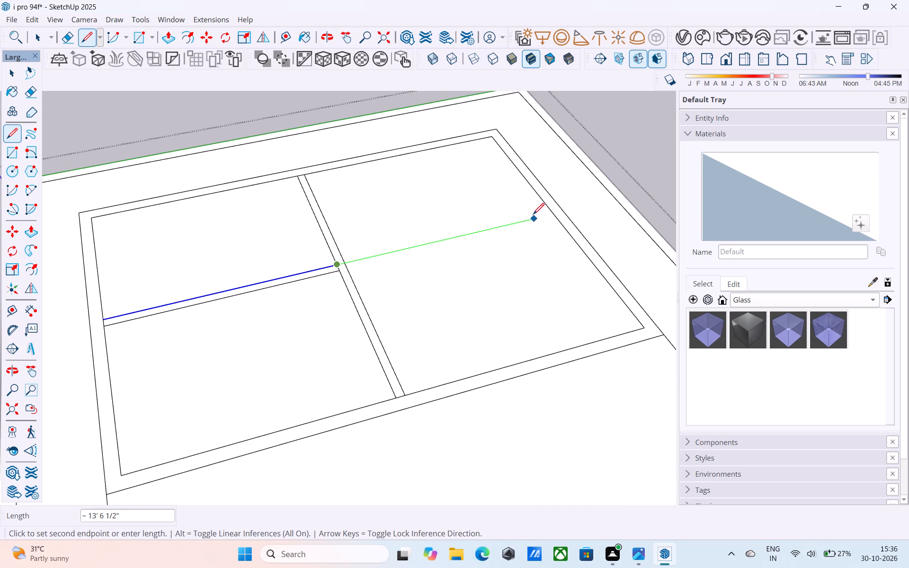
click(554, 211)
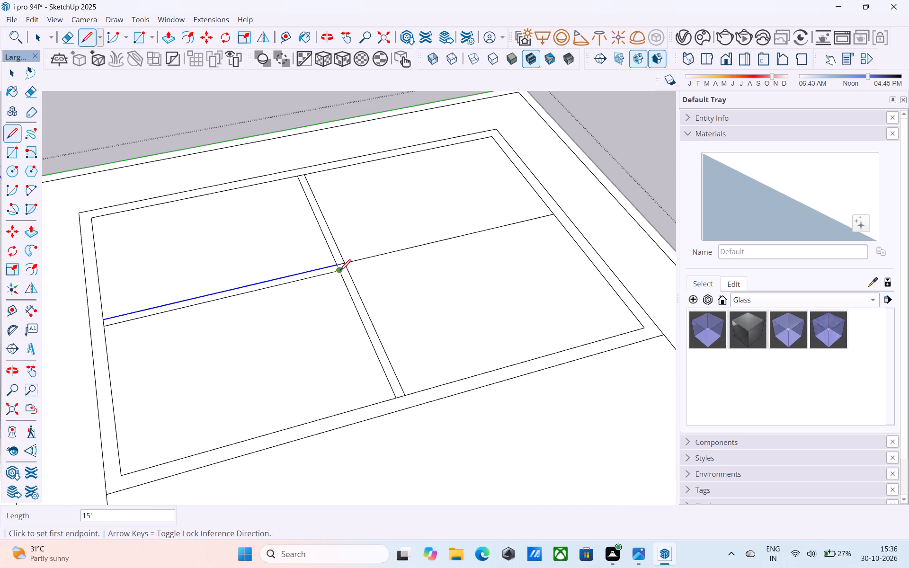
click(340, 272)
click(561, 217)
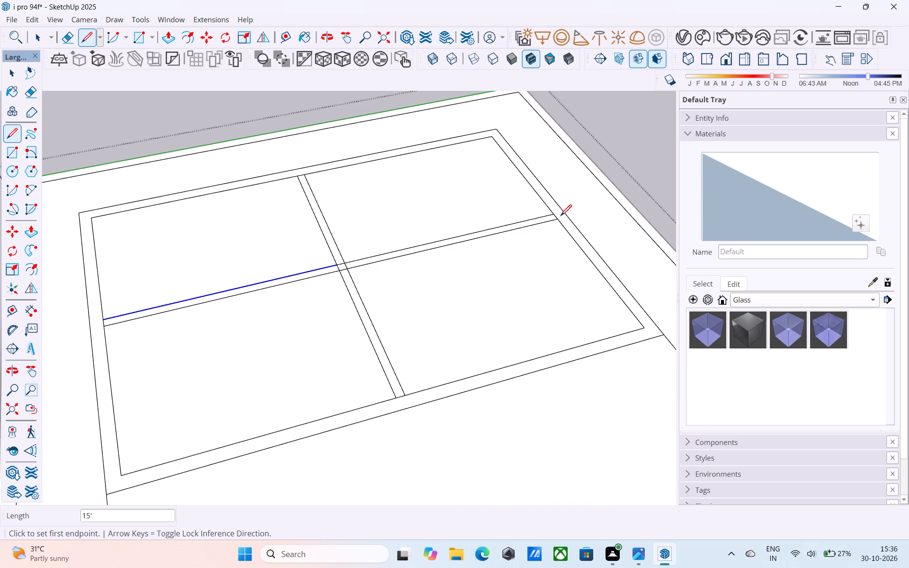
key(space)
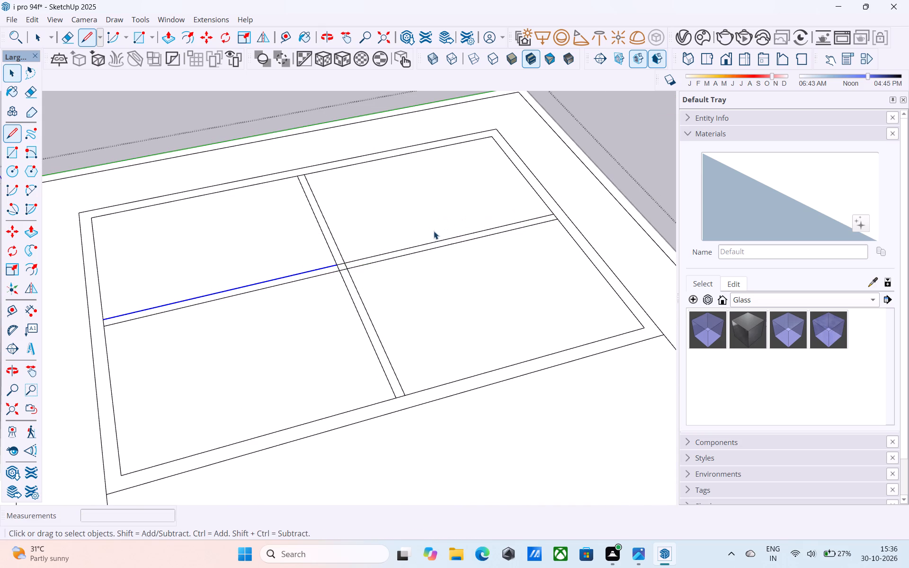
Examine the wall layout and the slab from several angles, above and below.
scroll(432, 233, down, 5)
middle_drag(425, 257, 419, 359)
middle_drag(418, 363, 404, 317)
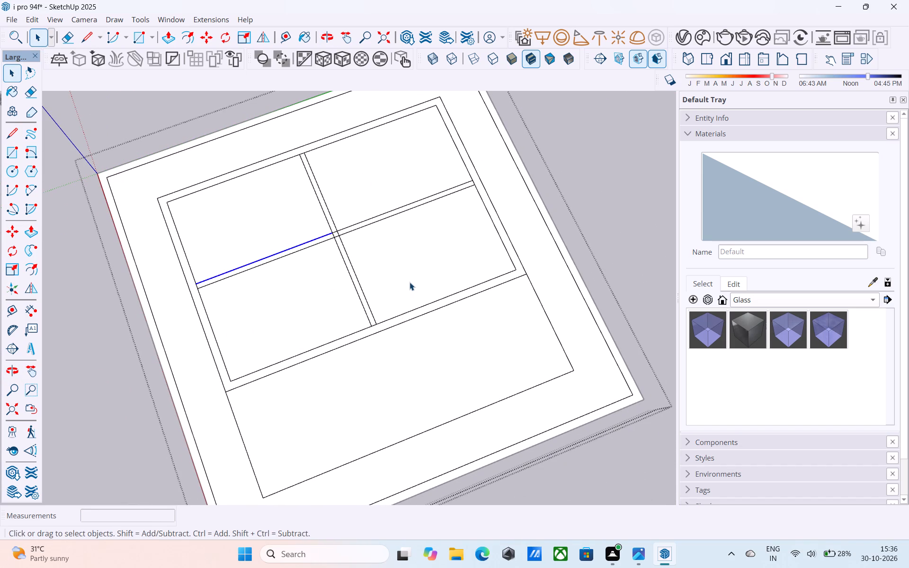
middle_drag(339, 294, 336, 271)
click(335, 270)
click(366, 260)
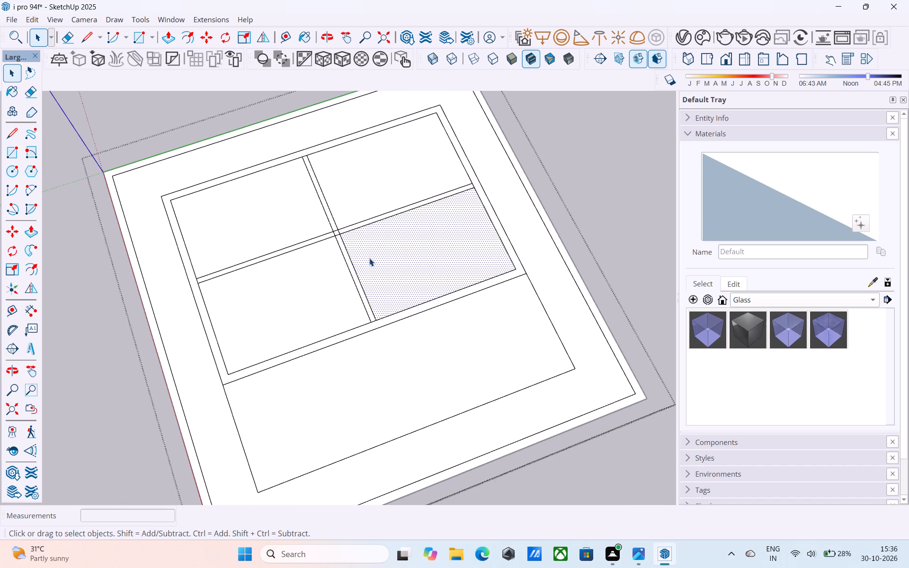
middle_drag(363, 231, 390, 218)
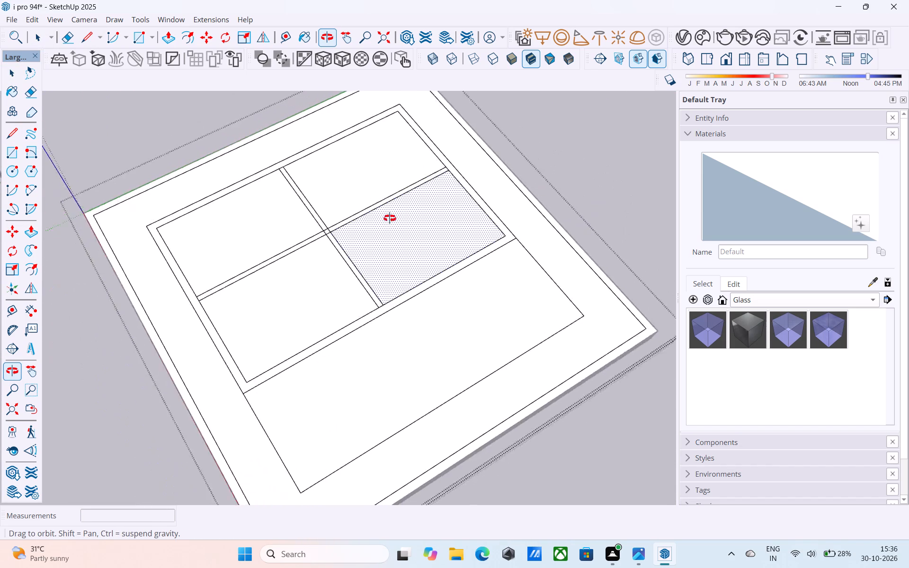
middle_drag(390, 218, 392, 235)
shift+middle_drag(386, 248, 361, 201)
shift+middle_drag(388, 330, 365, 280)
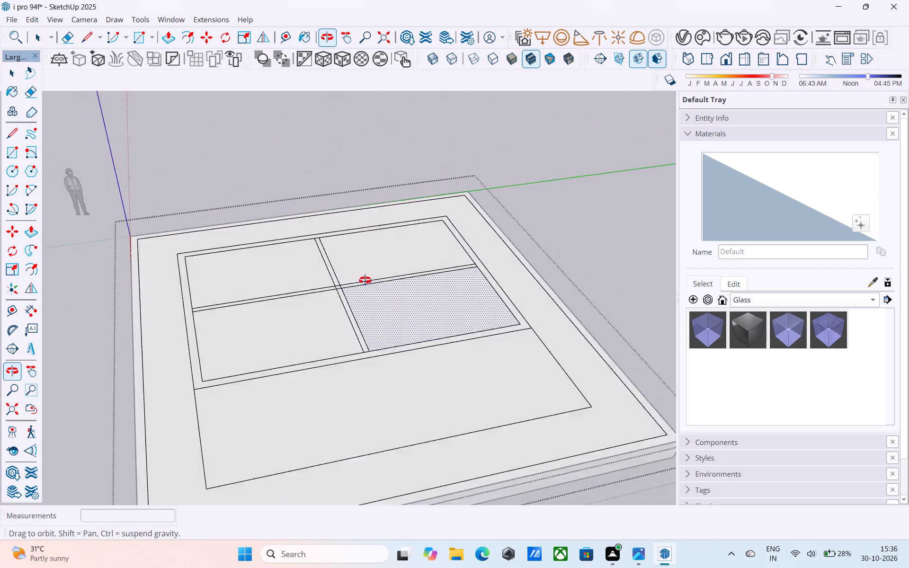
shift+middle_drag(365, 280, 411, 170)
middle_drag(357, 378, 406, 217)
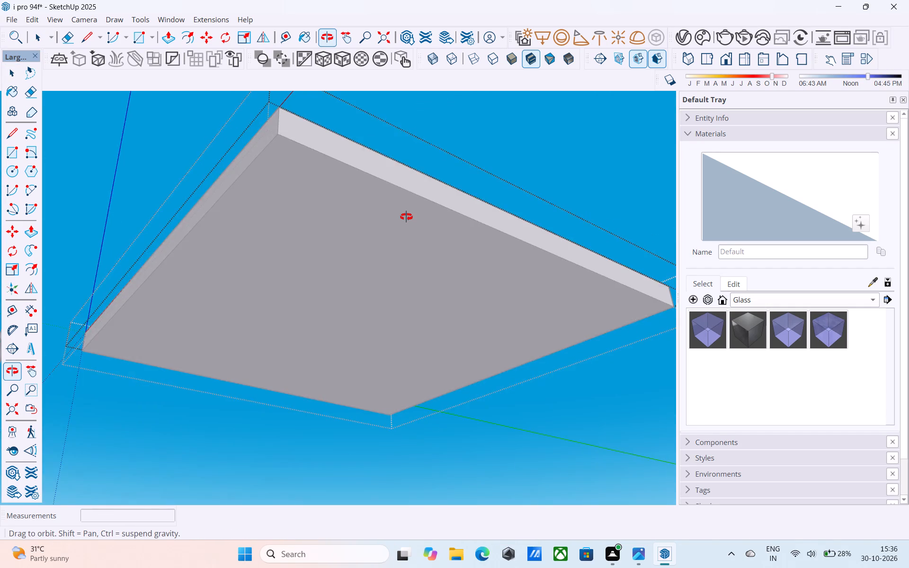
middle_drag(406, 217, 294, 487)
shift+middle_drag(467, 276, 446, 264)
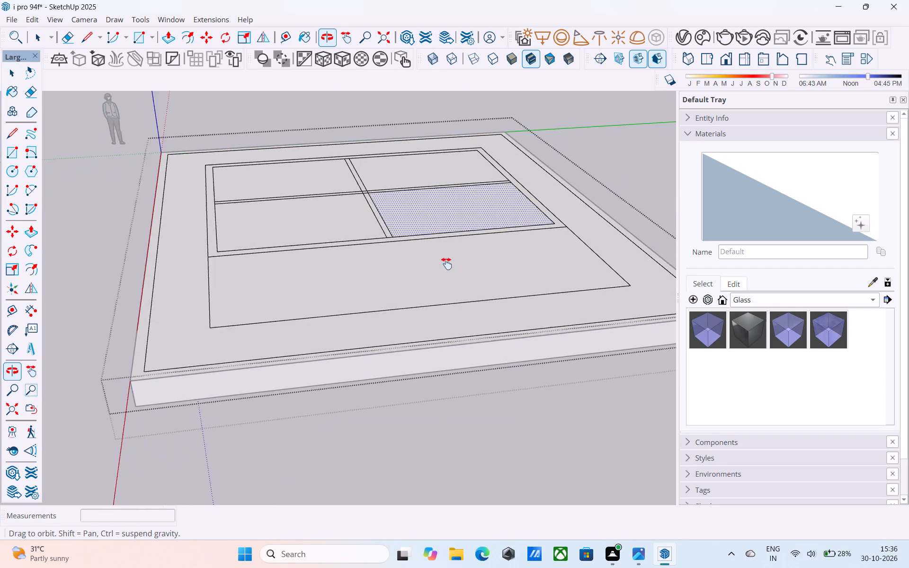
shift+middle_drag(446, 264, 523, 381)
shift+middle_drag(446, 324, 439, 323)
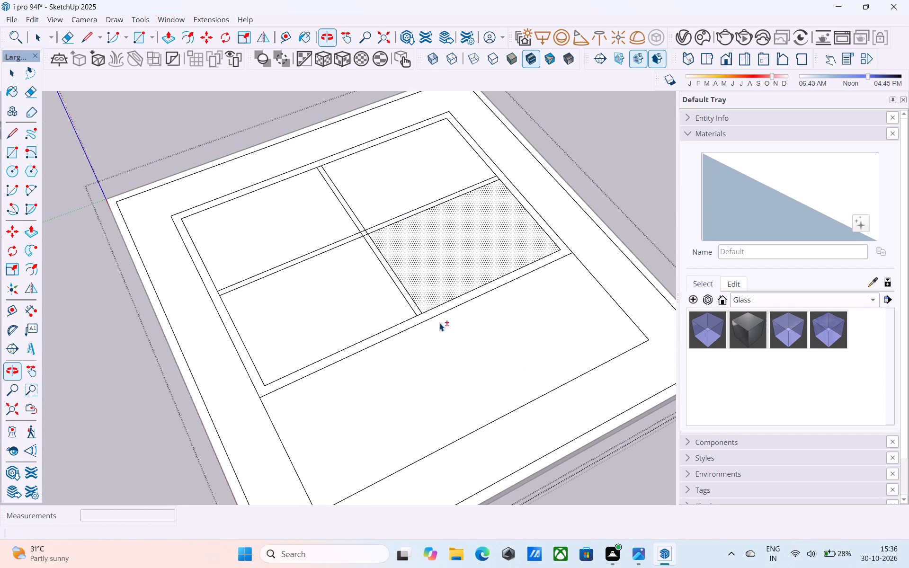
middle_drag(420, 286, 442, 293)
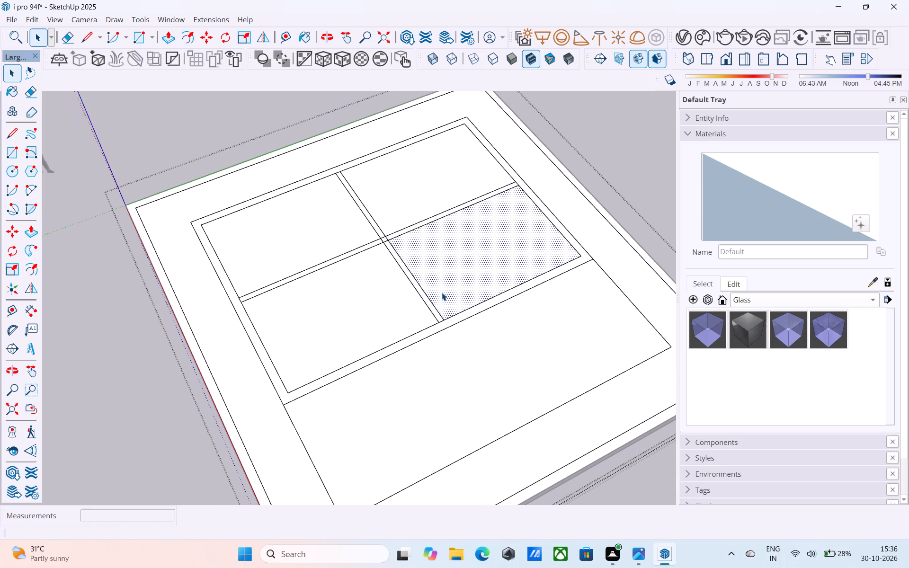
shift+middle_drag(442, 293, 391, 295)
Erase the short edges where the central partition meets the outer wall and where the two partitions cross, joining the wall outlines.
scroll(376, 226, up, 4)
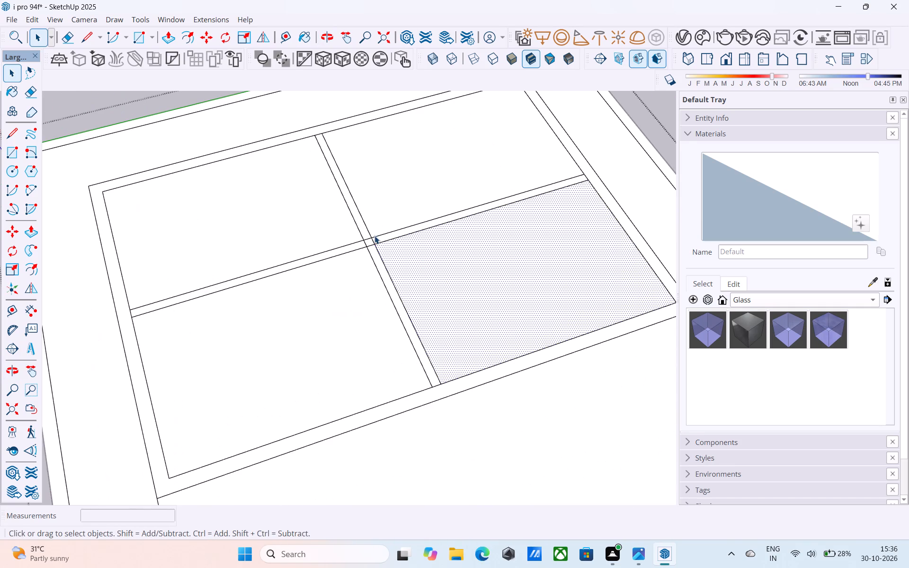
key(e)
scroll(441, 385, up, 5)
click(435, 385)
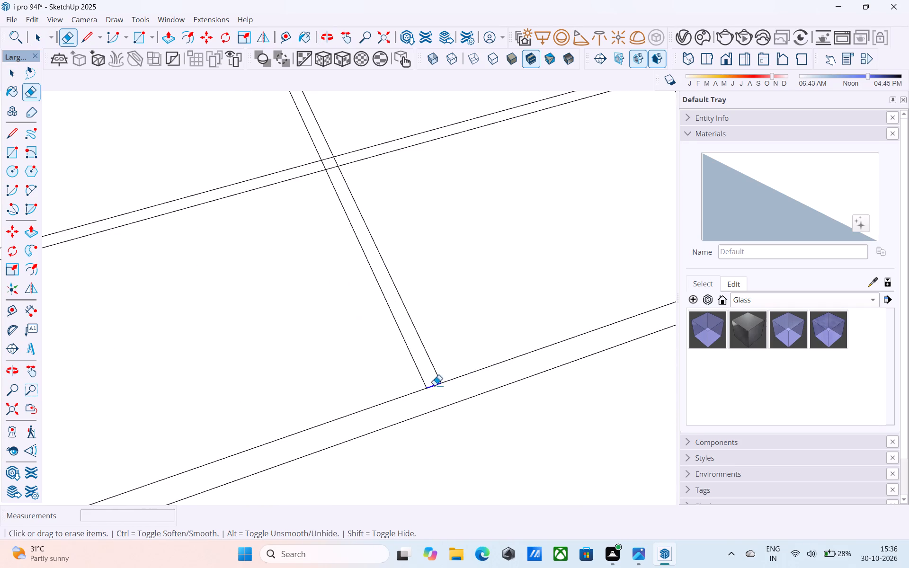
shift+middle_drag(377, 282, 434, 365)
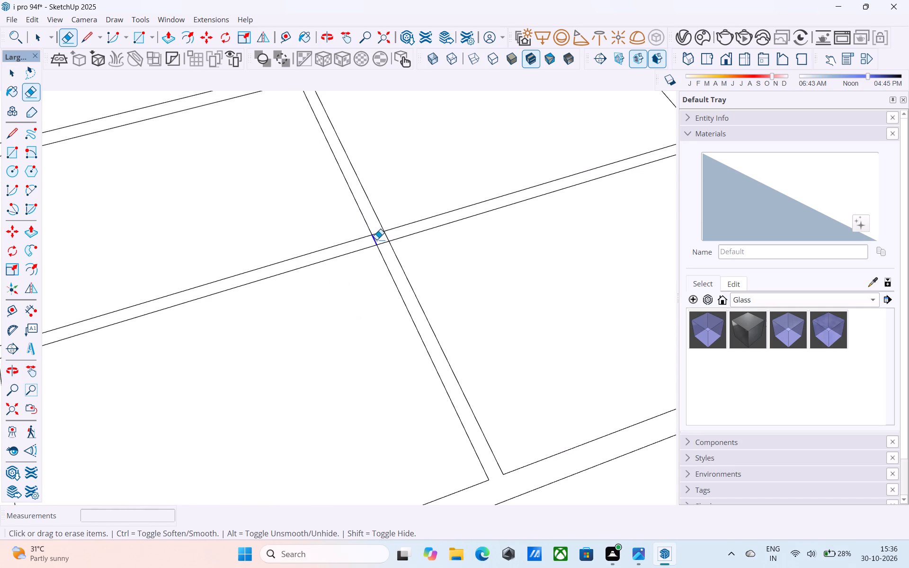
click(376, 240)
click(377, 232)
click(387, 235)
drag(380, 243, 381, 248)
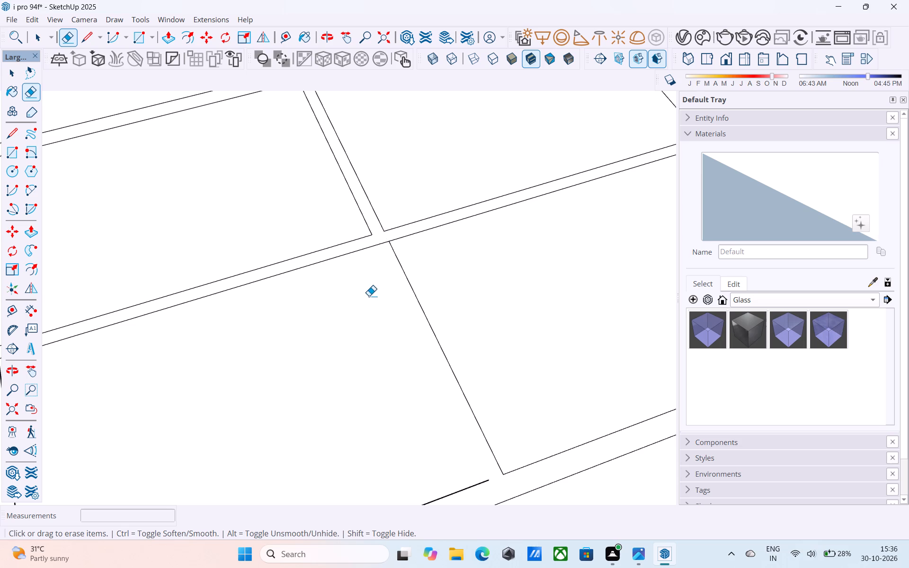
scroll(380, 282, down, 6)
scroll(383, 285, up, 5)
key(ctrl+z)
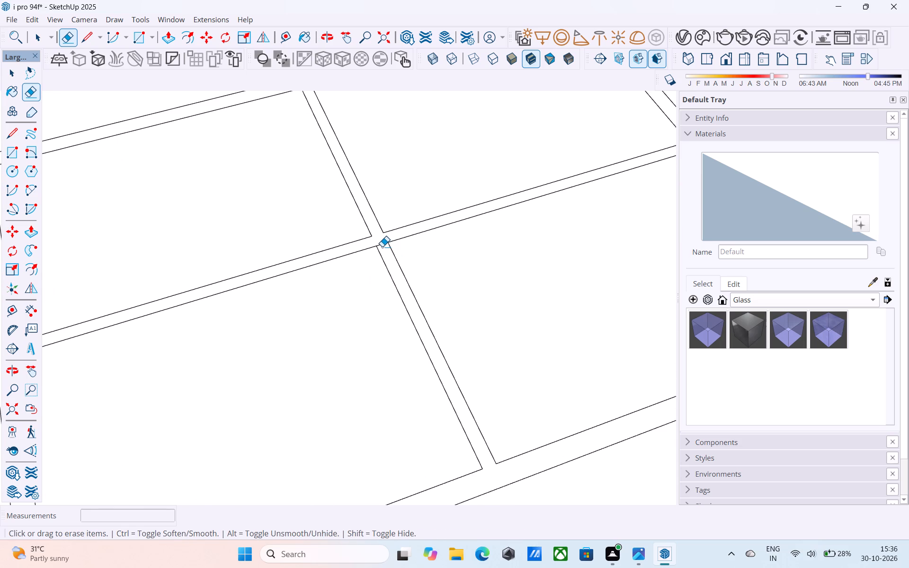
click(382, 247)
scroll(387, 241, down, 6)
key(space)
scroll(377, 260, down, 1)
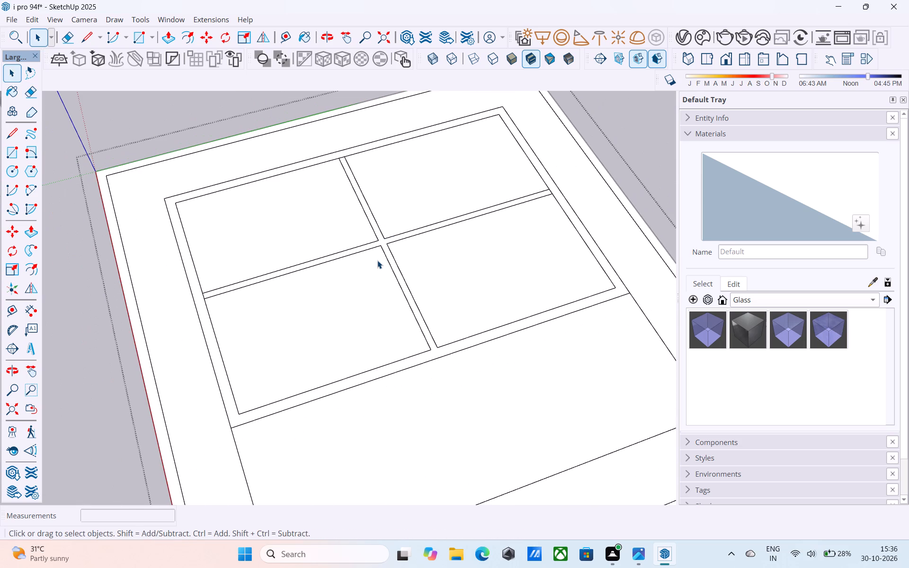
Save the model.
key(ctrl+s)
Extrude the joined outer and partition wall face up 10'.
scroll(383, 265, down, 4)
shift+middle_drag(406, 290, 365, 255)
scroll(384, 270, up, 4)
click(370, 302)
shift+middle_drag(370, 302, 406, 312)
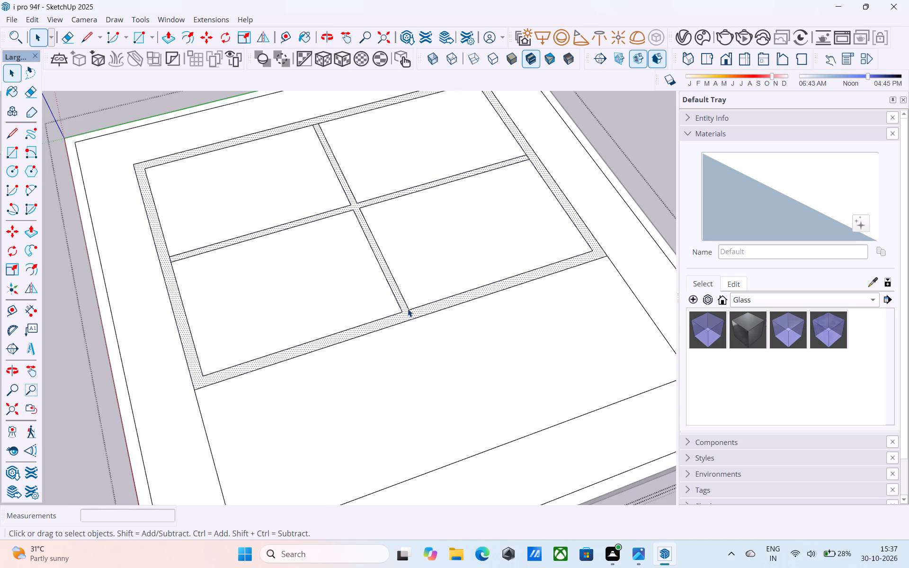
key(o)
key(p)
click(408, 306)
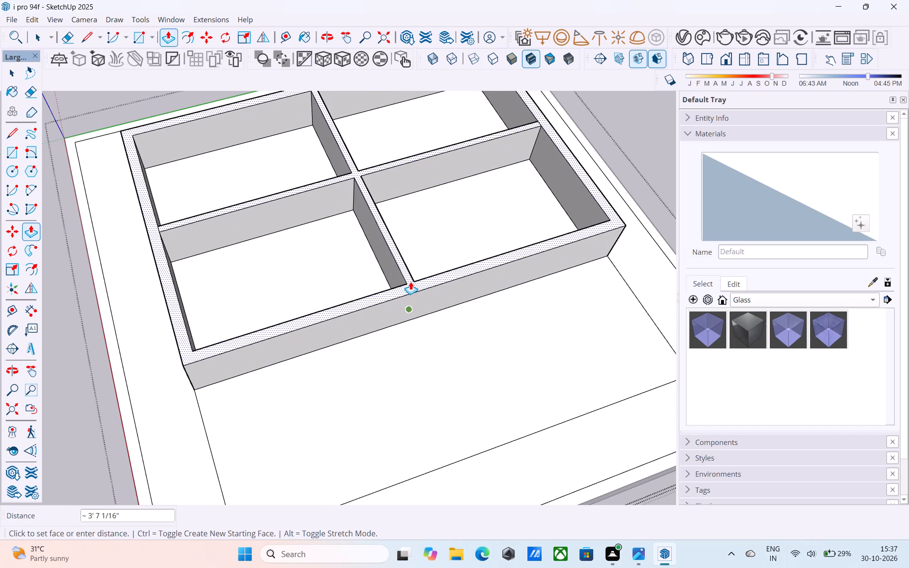
text(10')
key(Return)
key(space)
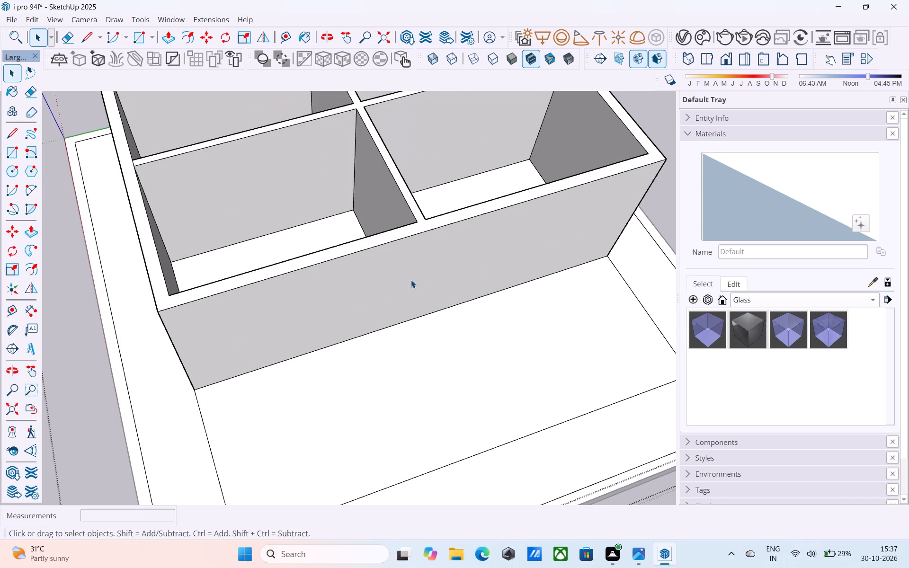
Examine the raised walls and the four rooms from several angles.
scroll(411, 280, down, 6)
middle_drag(411, 280, 541, 303)
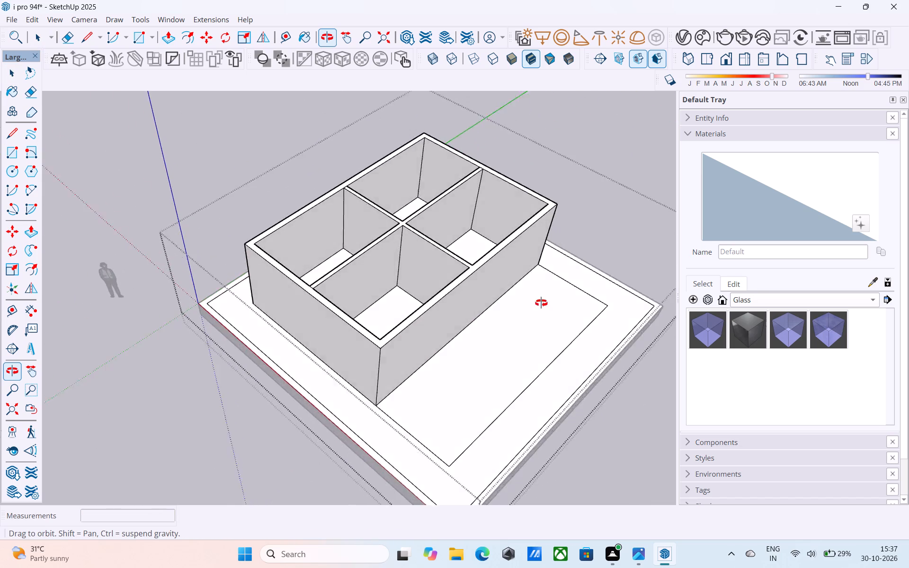
middle_drag(541, 303, 449, 93)
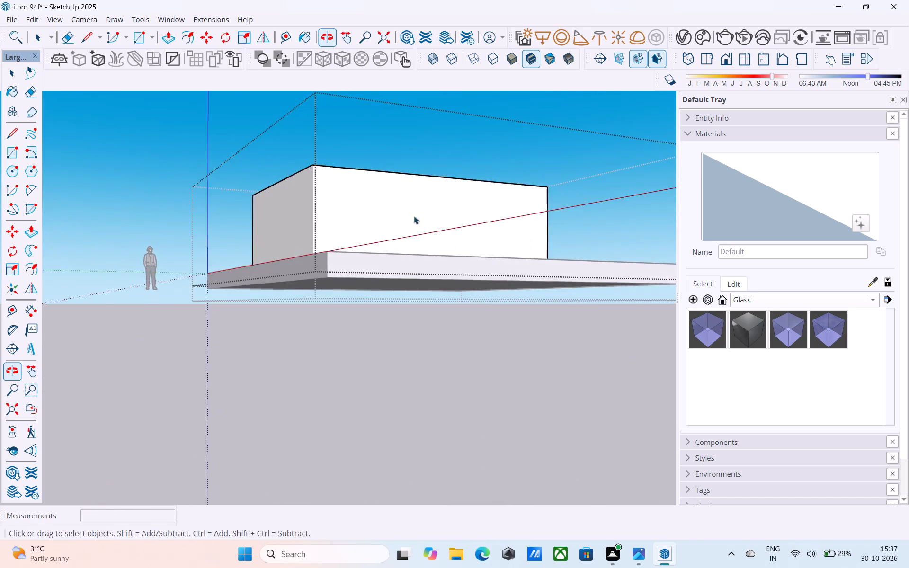
middle_drag(398, 240, 361, 414)
middle_drag(357, 410, 352, 405)
middle_drag(381, 290, 363, 293)
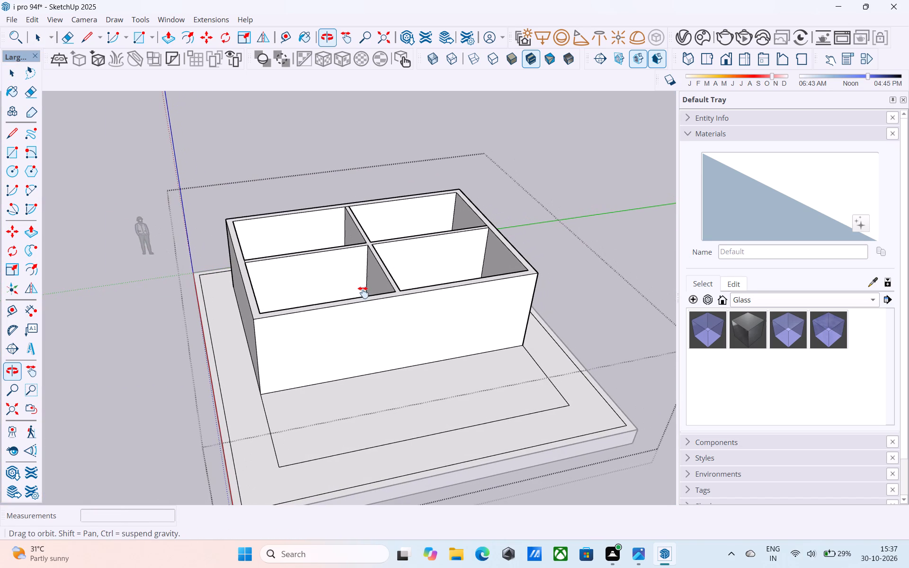
middle_drag(363, 293, 401, 373)
shift+middle_drag(343, 337, 344, 337)
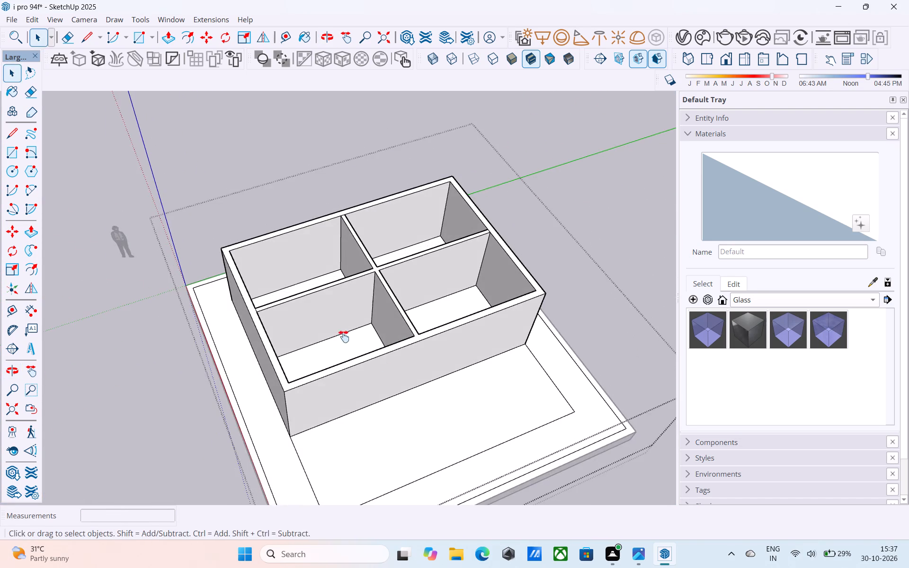
Draw a 14' by 9' rectangle across the top opening of the room nearest the origin.
shift+middle_drag(344, 337, 252, 302)
middle_drag(262, 235, 234, 241)
key(r)
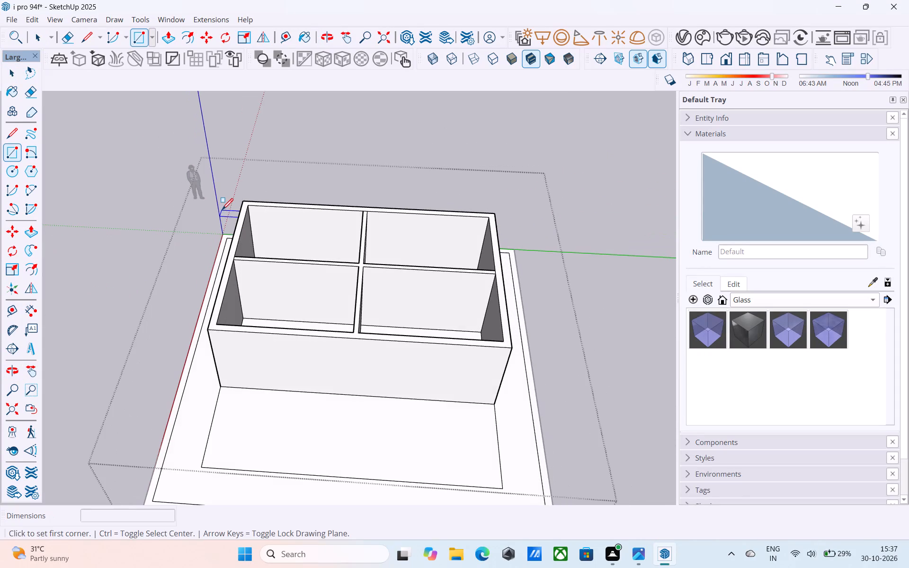
scroll(259, 204, up, 5)
click(243, 206)
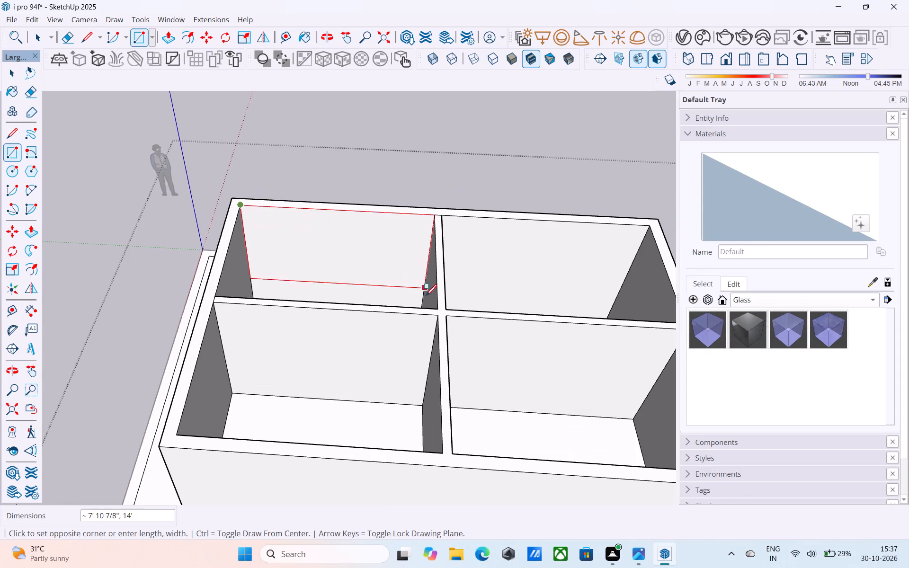
click(435, 309)
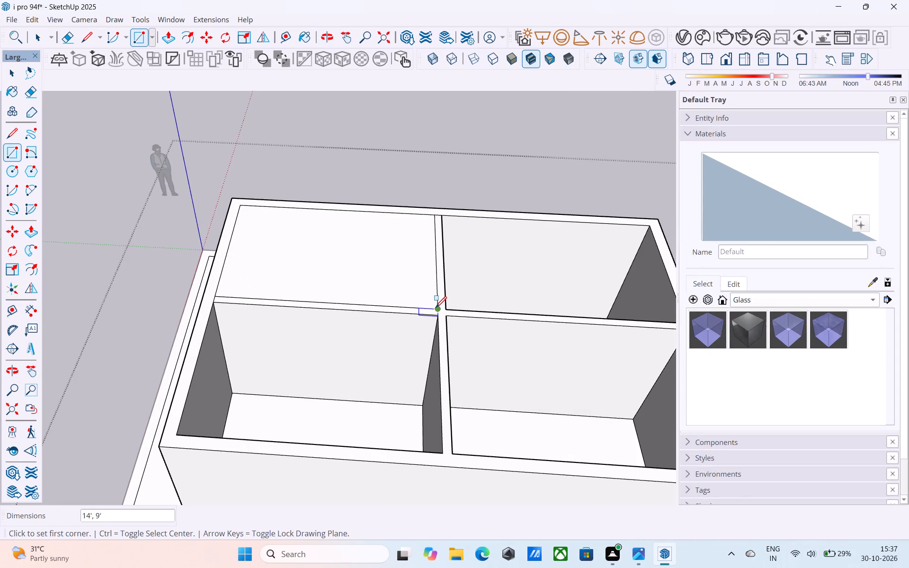
Reverse the new rectangular face over the room.
key(space)
click(411, 293)
right_click(411, 293)
click(446, 166)
Draw a 6" vertical line up from the rectangle's corner nearest the origin.
middle_drag(427, 218, 356, 191)
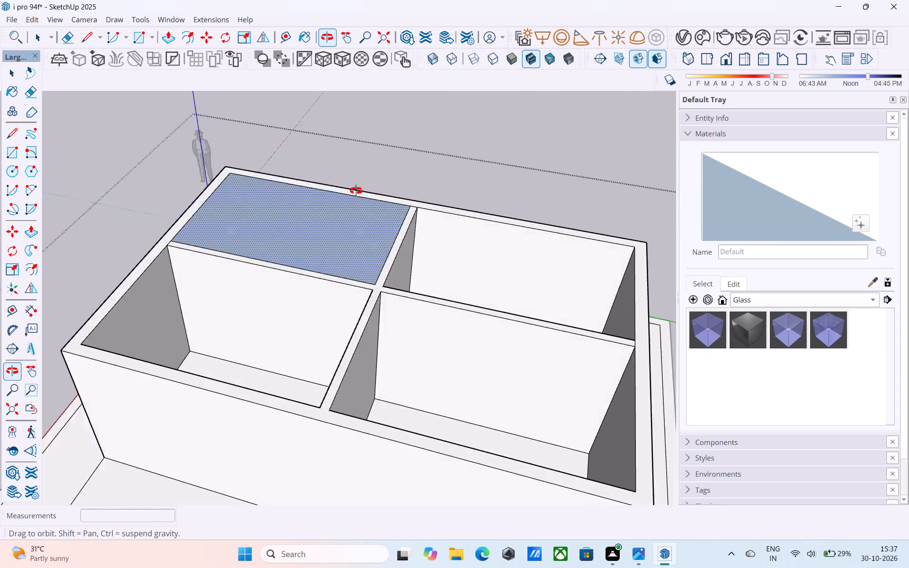
middle_drag(356, 191, 267, 174)
key(l)
scroll(201, 141, up, 4)
middle_drag(201, 140, 289, 167)
scroll(299, 174, up, 8)
click(328, 173)
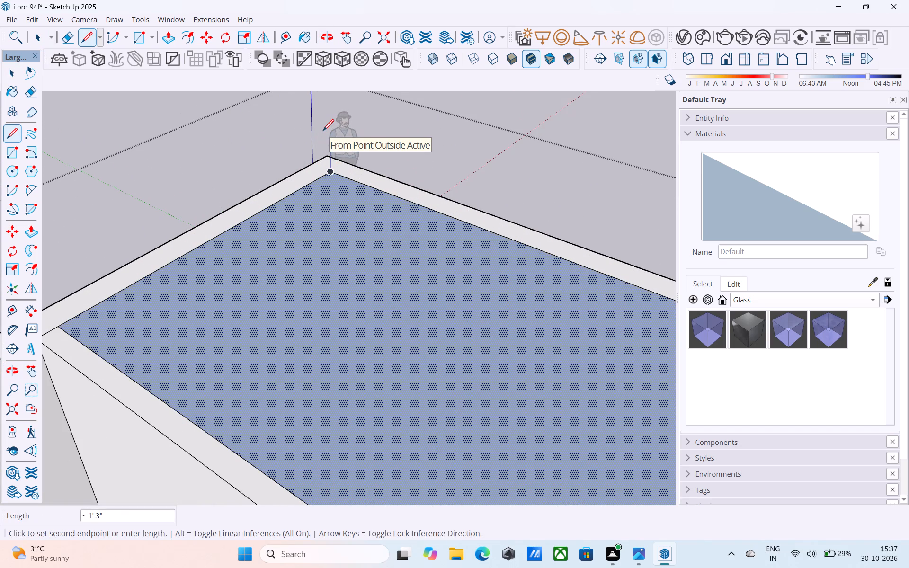
key(6)
key(shift+quotedbl)
key(Return)
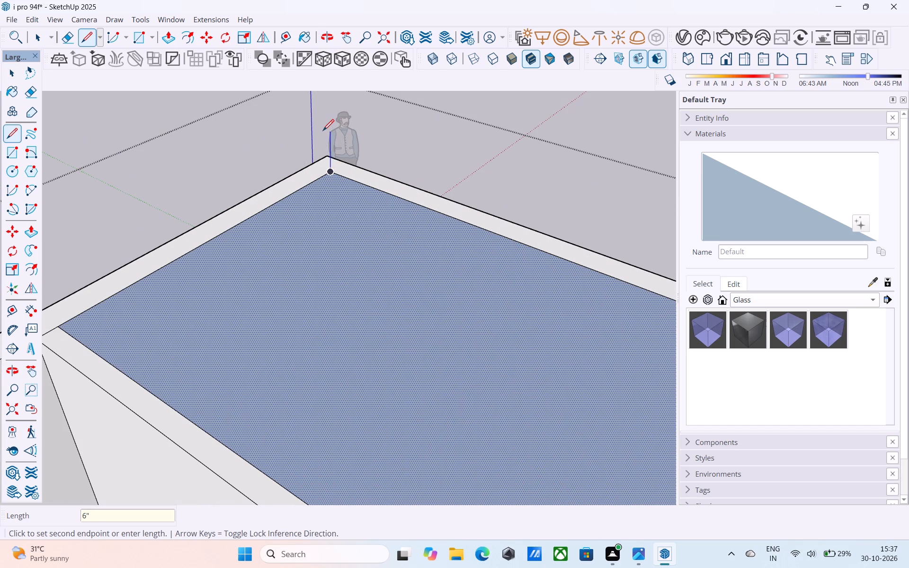
Draw a 6" vertical line up from the rectangle's opposite corner, at the crossing of the partitions.
scroll(324, 132, down, 3)
shift+middle_drag(608, 497, 343, 241)
key(l)
click(330, 287)
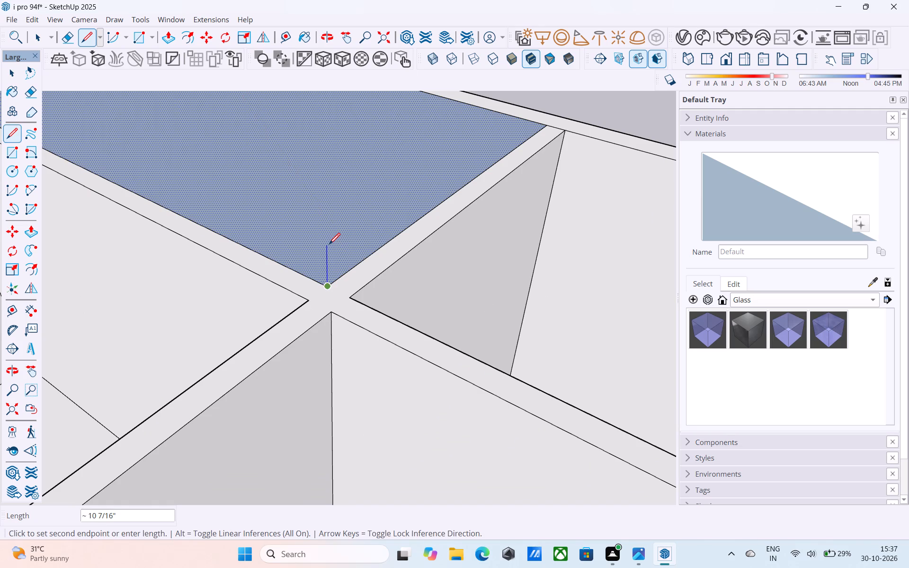
text(6")
key(Return)
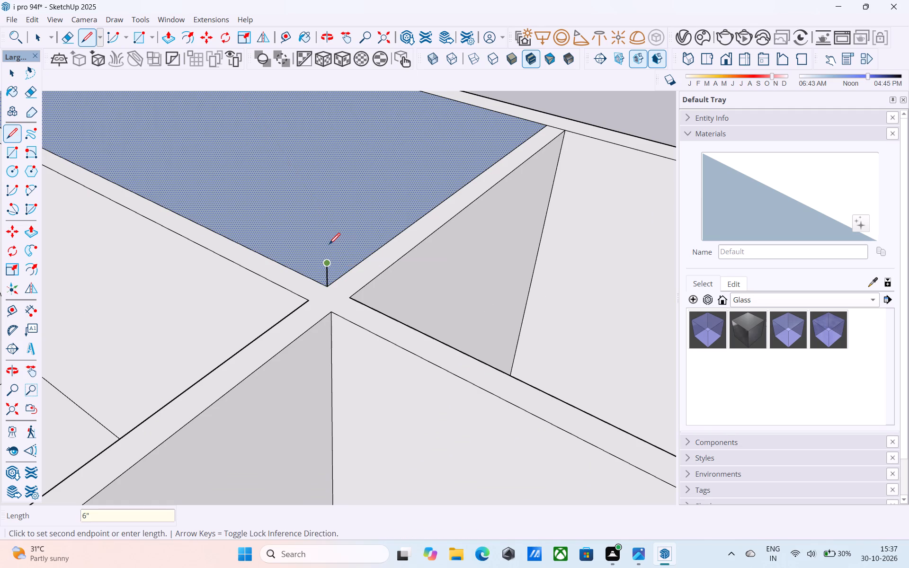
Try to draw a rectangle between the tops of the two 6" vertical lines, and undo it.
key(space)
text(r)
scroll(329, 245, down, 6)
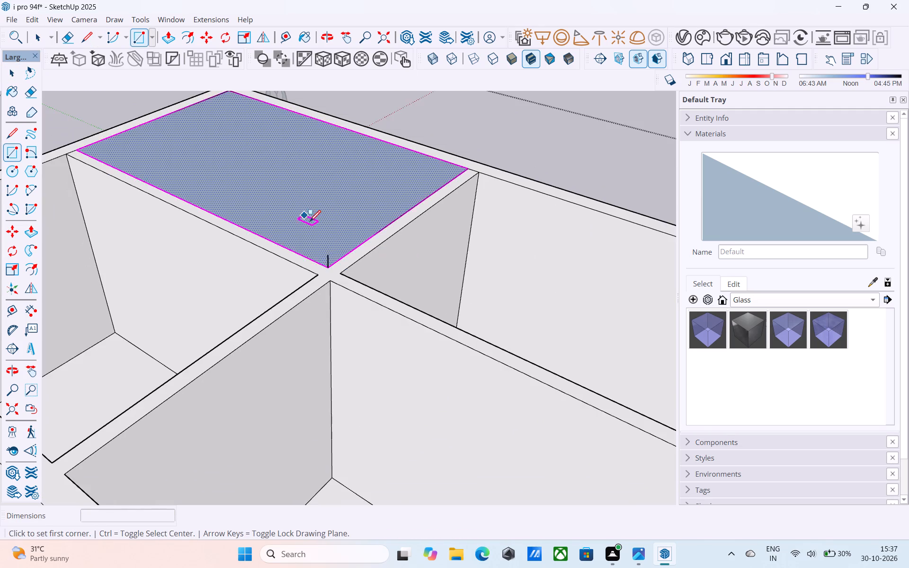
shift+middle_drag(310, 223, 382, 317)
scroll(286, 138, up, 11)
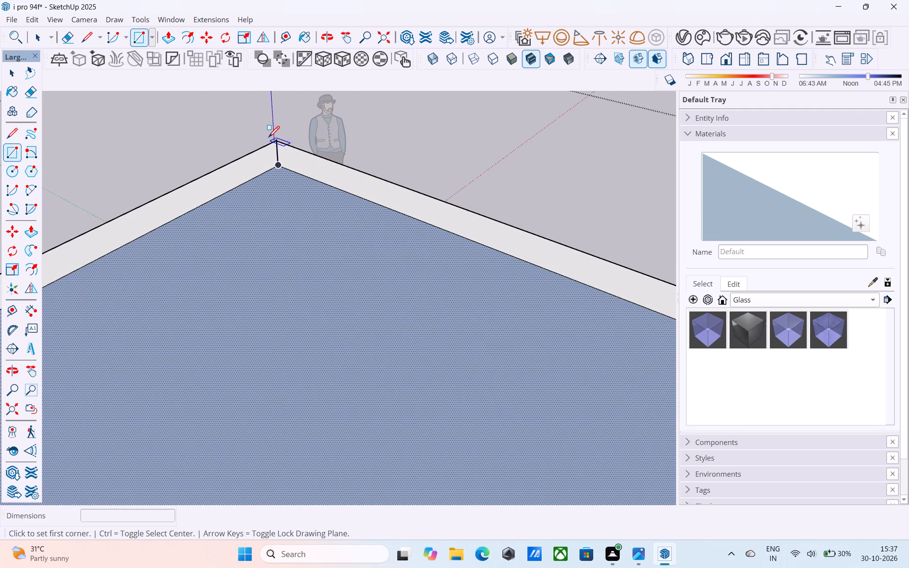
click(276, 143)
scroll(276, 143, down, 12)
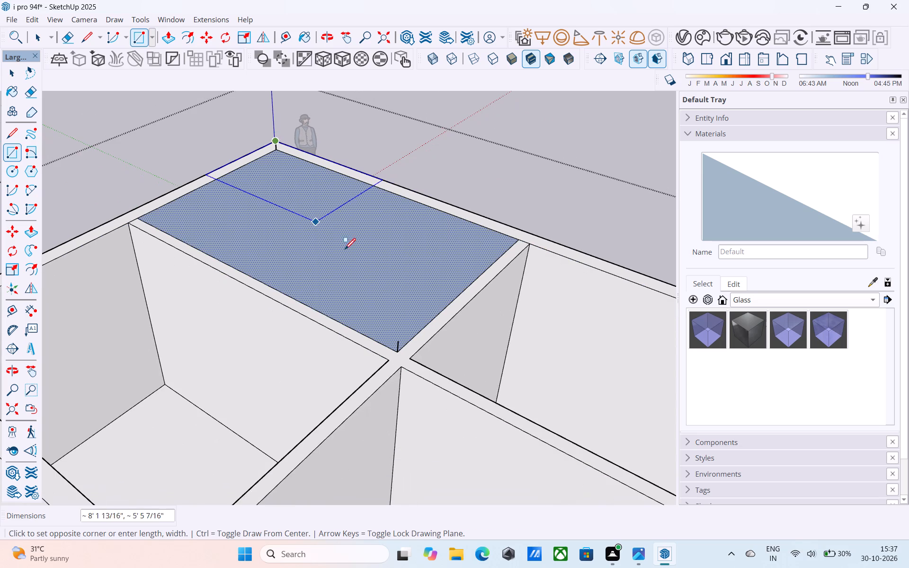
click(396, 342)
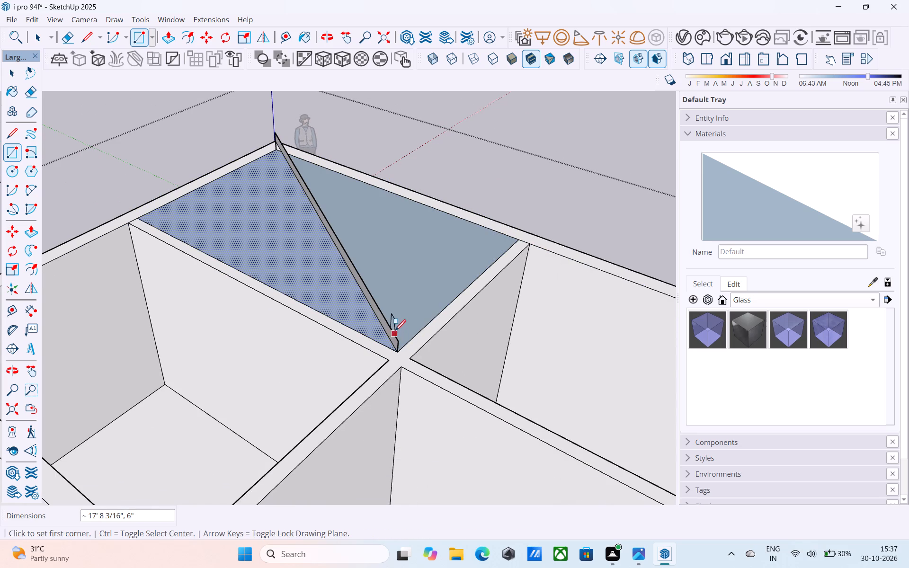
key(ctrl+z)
Draw a horizontal rectangle over the room, cornered on the upper ends of the two 6" vertical lines.
middle_drag(236, 200, 335, 173)
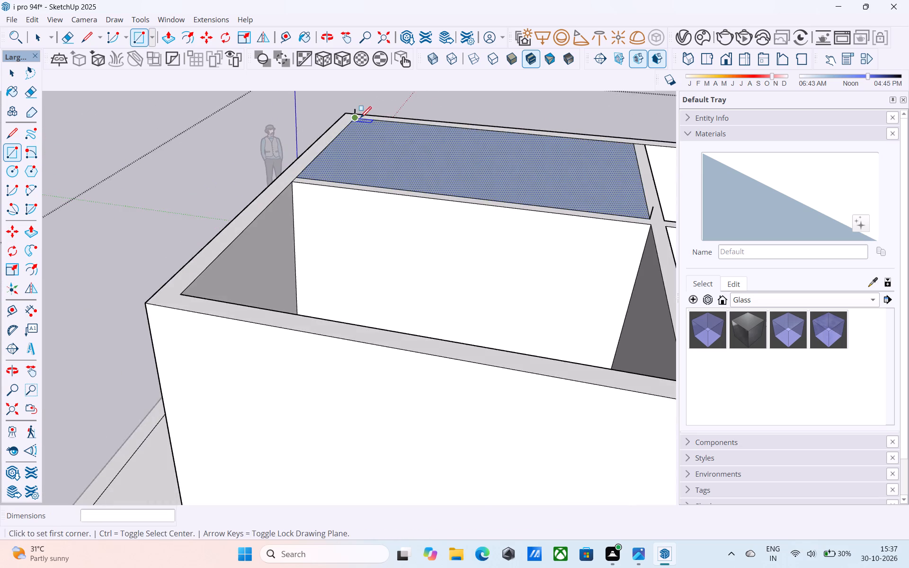
middle_drag(360, 119, 311, 186)
middle_click(311, 186)
scroll(312, 189, up, 4)
click(303, 164)
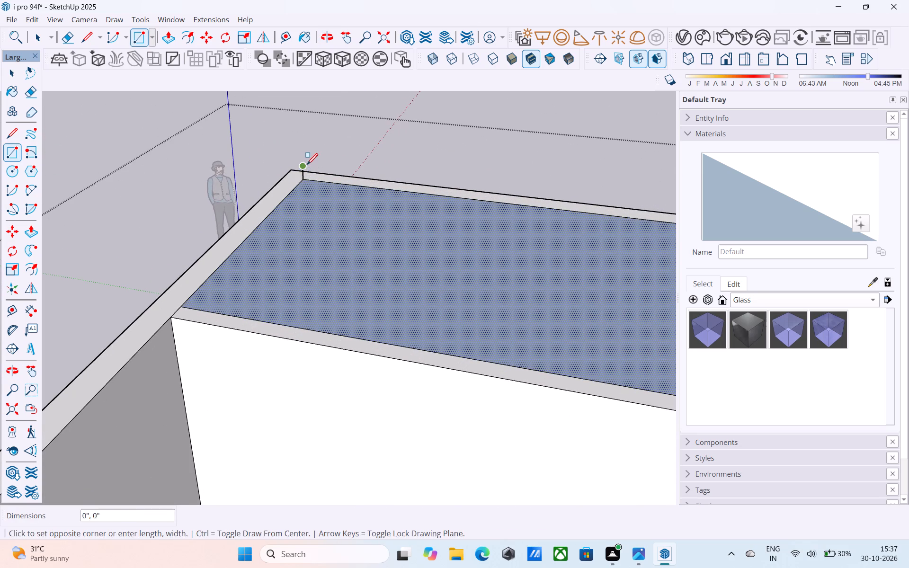
scroll(306, 179, down, 5)
shift+middle_drag(369, 261, 267, 192)
scroll(458, 222, up, 12)
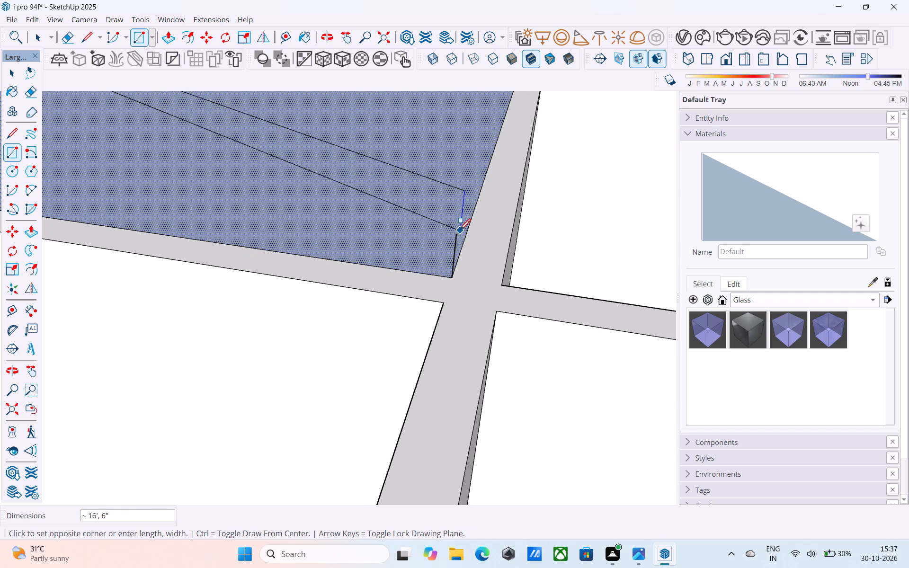
click(457, 232)
Draw a vertical line joining the lower and raised rectangles' corners on the outer wall parallel to the red axis.
scroll(460, 231, down, 13)
middle_drag(278, 224, 374, 261)
shift+scroll(277, 223, down, 1)
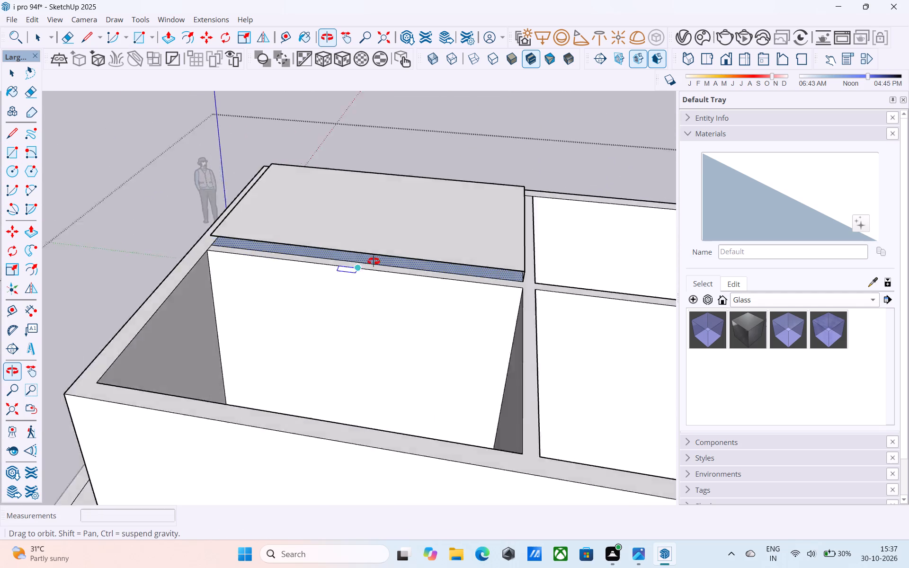
middle_drag(374, 261, 428, 267)
key(l)
scroll(342, 246, up, 19)
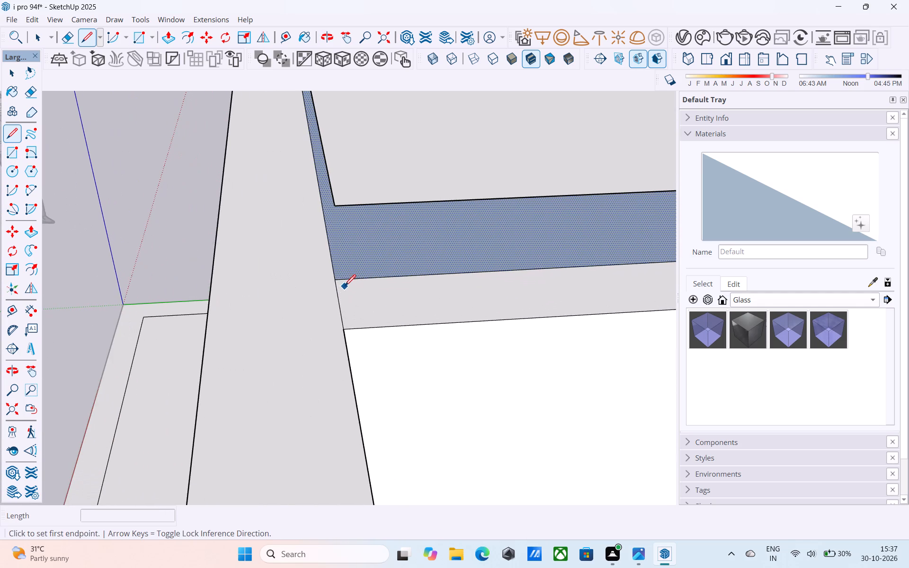
click(337, 280)
click(340, 208)
scroll(300, 241, down, 11)
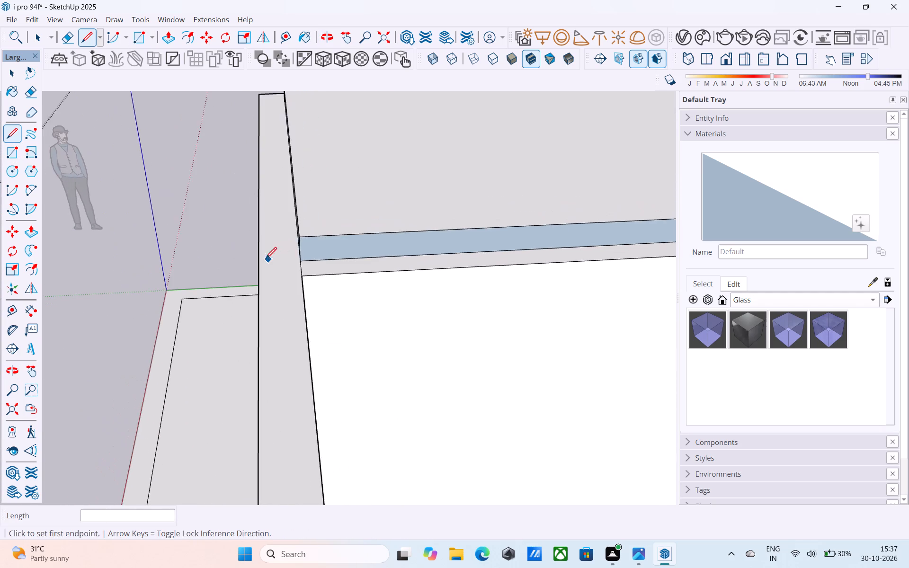
Draw a 6" vertical line joining the two rectangles' remaining corners on the outer wall parallel to the green axis.
scroll(266, 259, down, 14)
middle_drag(454, 248, 164, 263)
scroll(274, 229, up, 10)
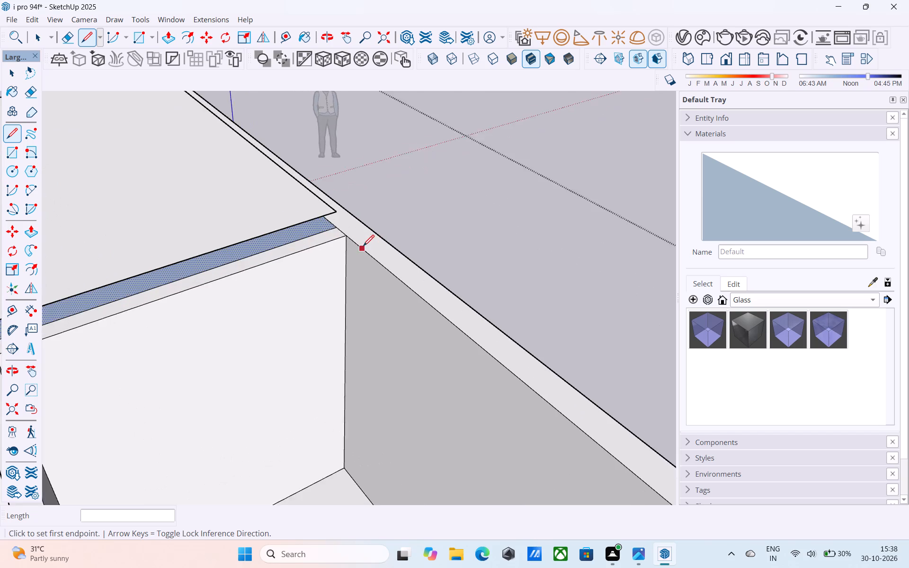
scroll(363, 247, up, 8)
click(323, 216)
click(328, 175)
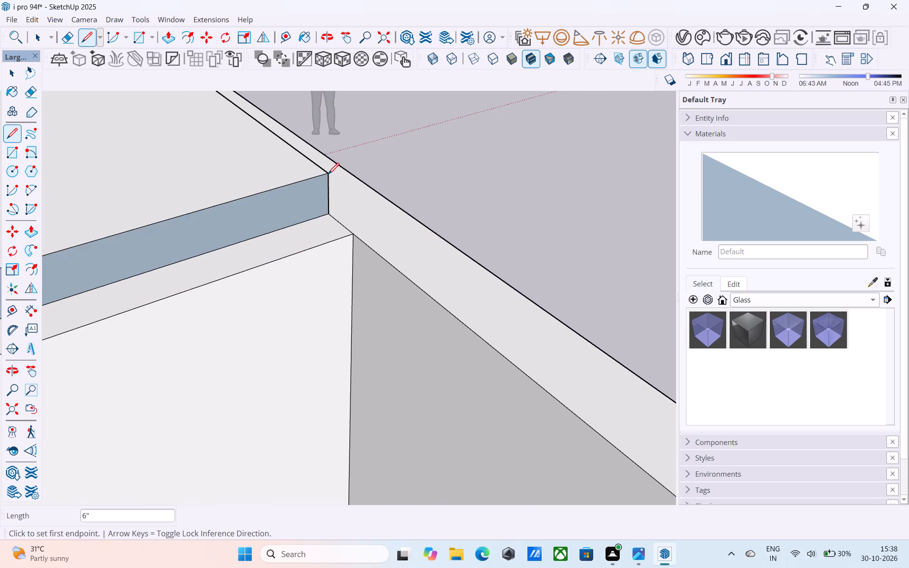
Reverse the slab's two back-facing side faces that run along the partition walls.
scroll(499, 170, down, 6)
scroll(208, 234, down, 1)
scroll(573, 162, down, 5)
middle_drag(267, 234, 301, 216)
scroll(270, 231, up, 6)
key(space)
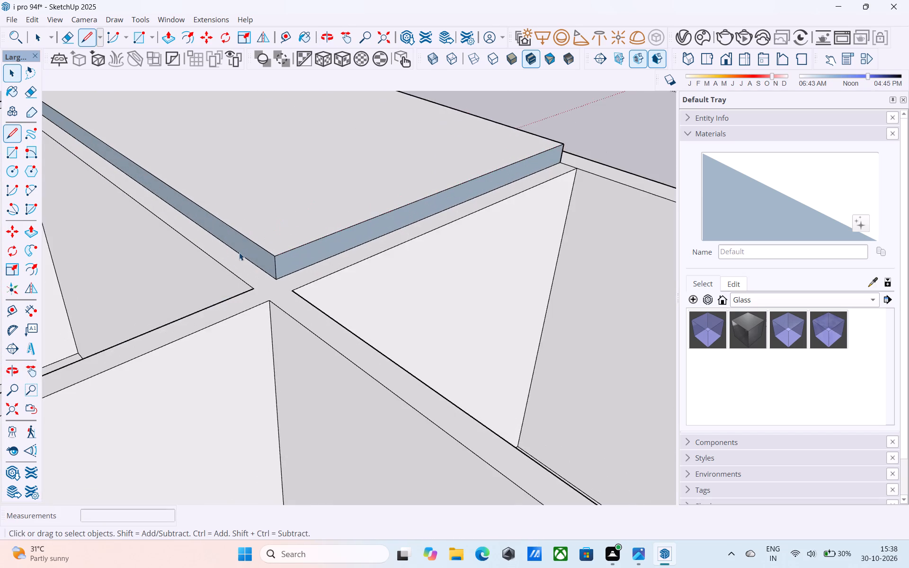
scroll(239, 252, up, 4)
click(288, 249)
click(285, 259)
right_click(285, 259)
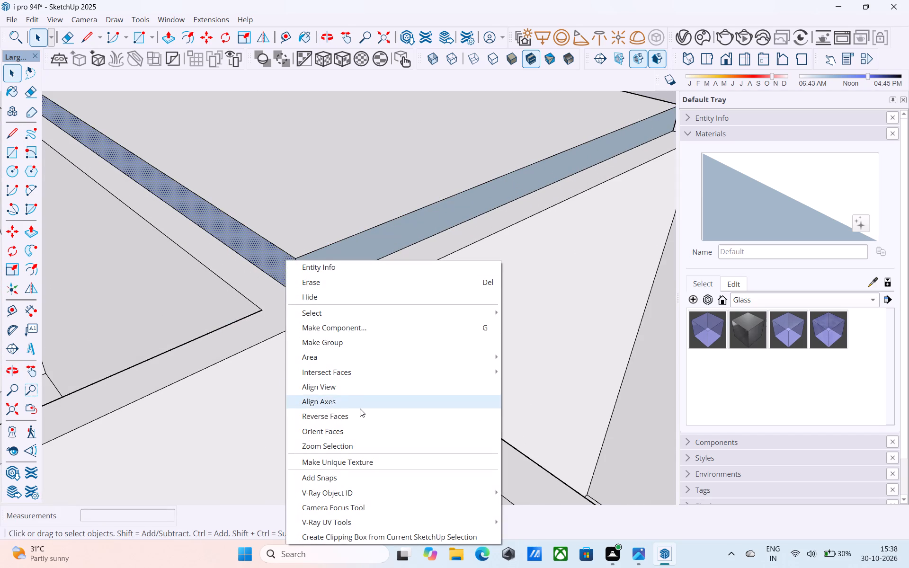
click(360, 413)
click(328, 257)
right_click(328, 257)
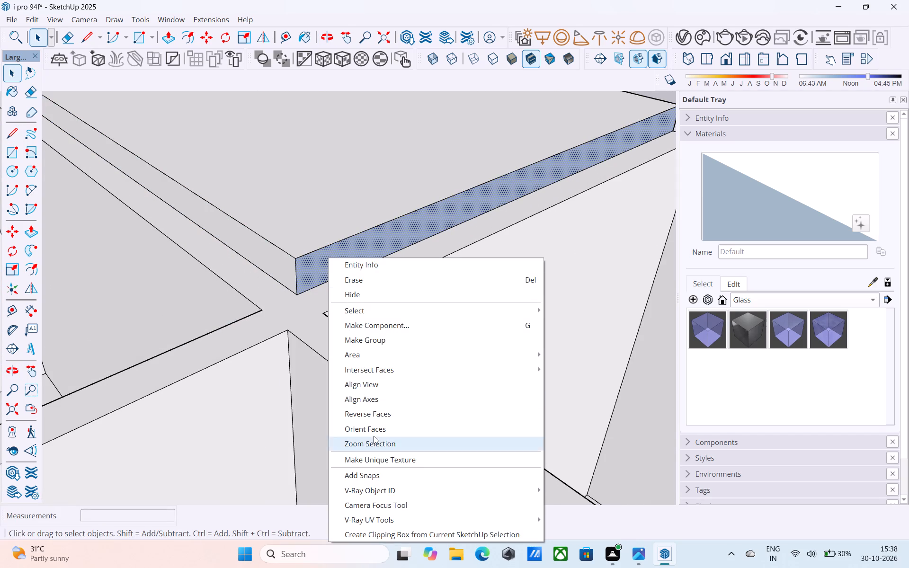
click(376, 416)
Reverse the slab's other two back-facing side faces, which run along the outer walls.
scroll(358, 429, down, 18)
middle_drag(308, 337, 401, 319)
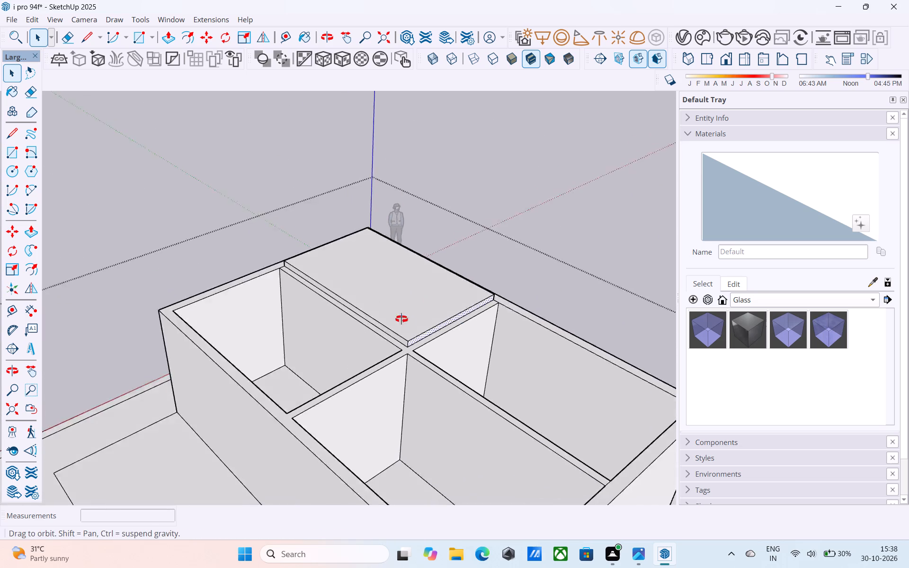
middle_drag(401, 319, 685, 261)
middle_drag(543, 222, 704, 373)
scroll(477, 301, up, 2)
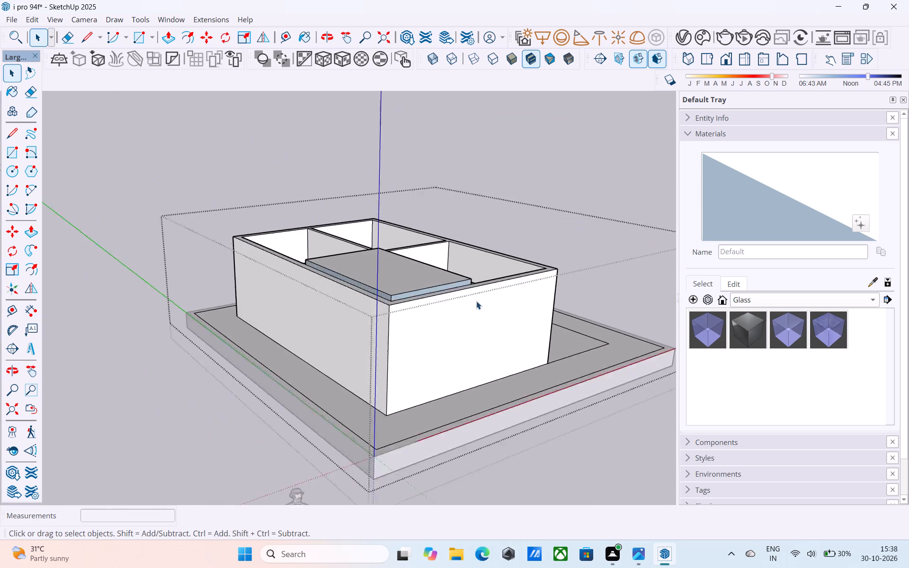
scroll(476, 301, up, 15)
click(348, 291)
right_click(348, 291)
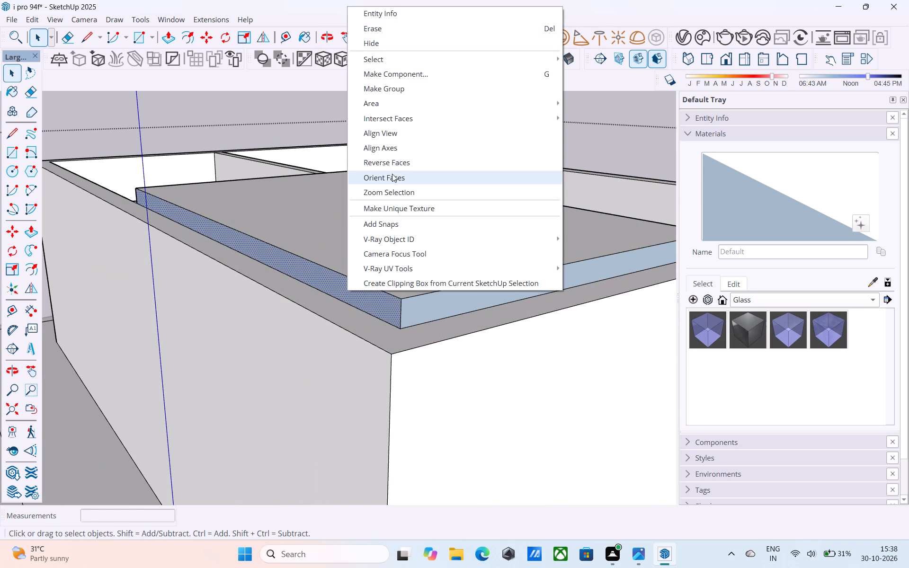
click(393, 168)
click(418, 299)
right_click(417, 299)
click(421, 322)
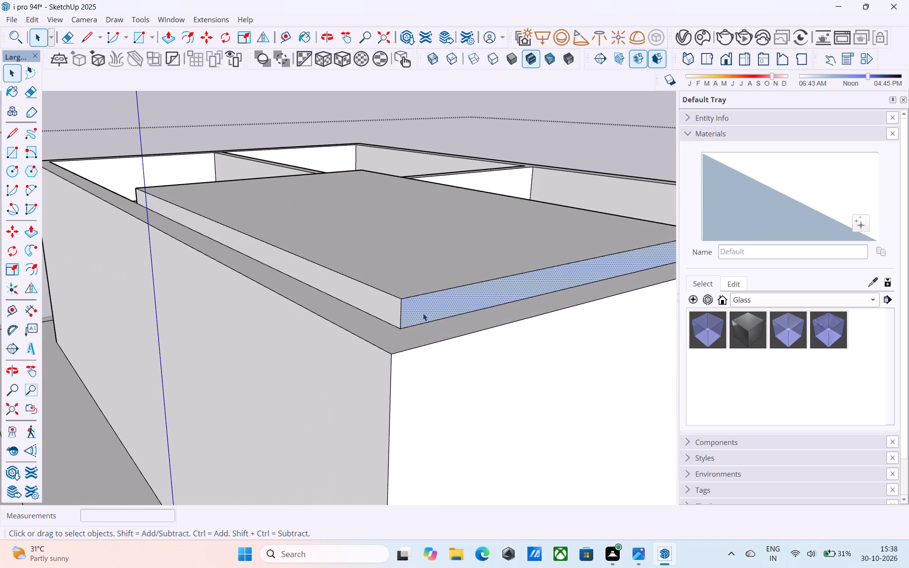
click(423, 313)
right_click(423, 313)
click(459, 186)
ctrl+scroll(459, 189, up, 1)
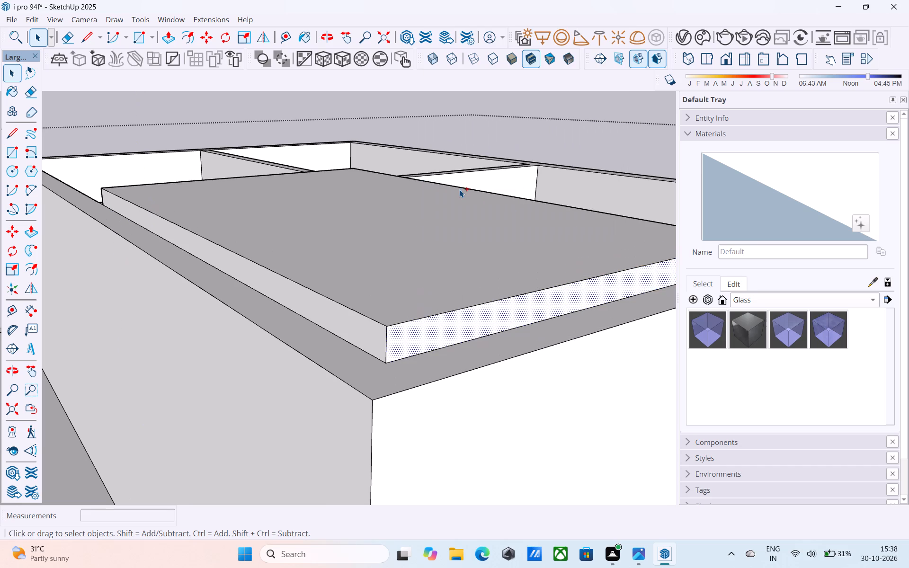
Save the model.
key(ctrl+s)
Examine the new slab over the room from several sides, and leave group editing to view the whole building.
scroll(460, 189, down, 3)
middle_drag(460, 189, 133, 228)
scroll(152, 233, up, 1)
middle_drag(350, 229, 162, 240)
middle_drag(398, 224, 182, 218)
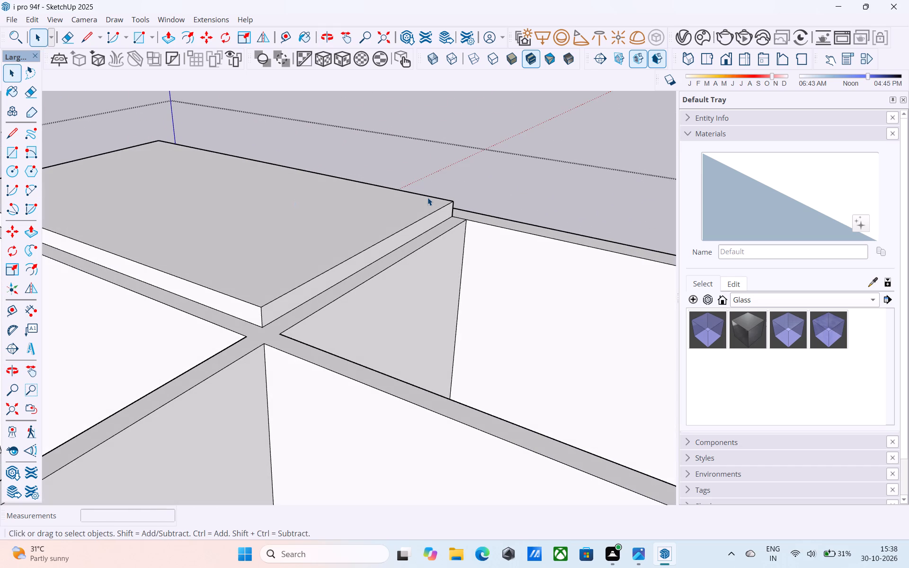
scroll(428, 197, down, 4)
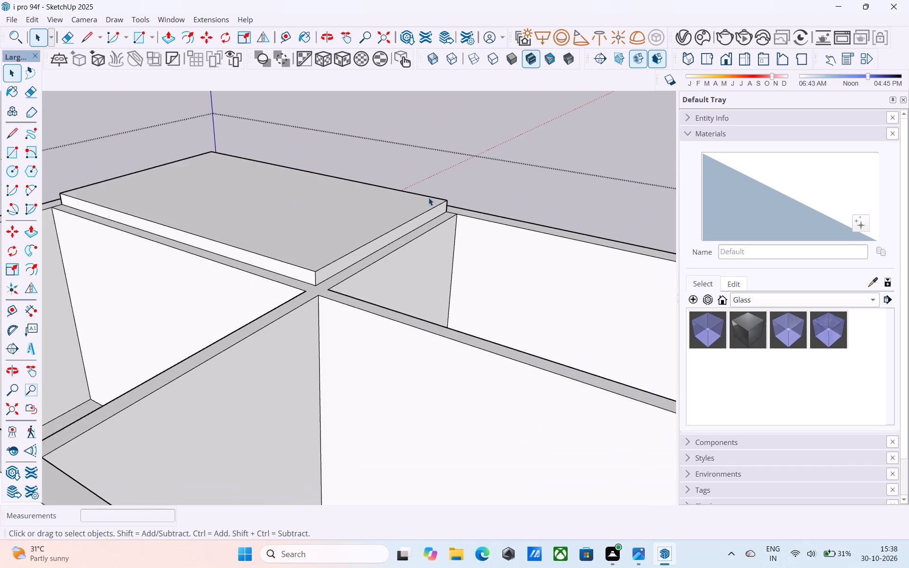
scroll(428, 197, down, 1)
middle_drag(422, 213, 476, 205)
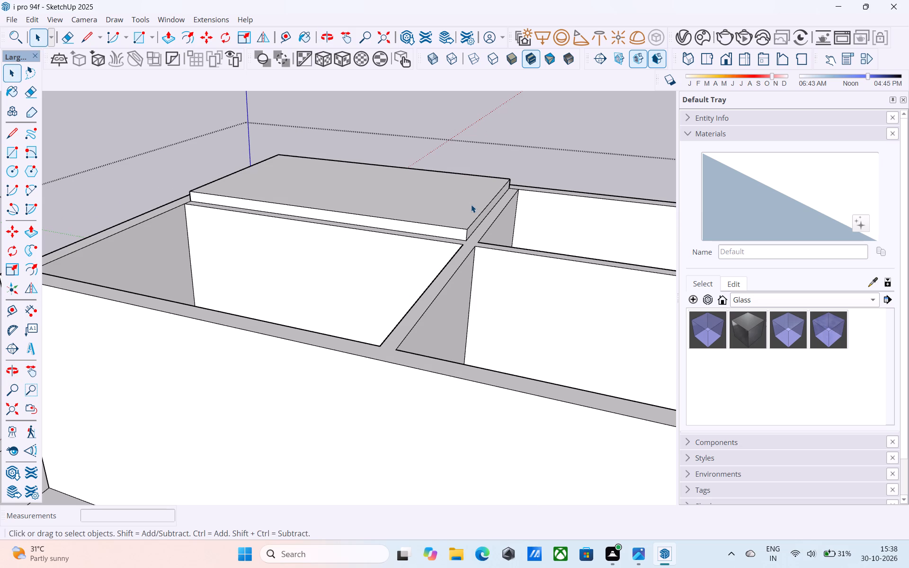
middle_drag(474, 236, 494, 181)
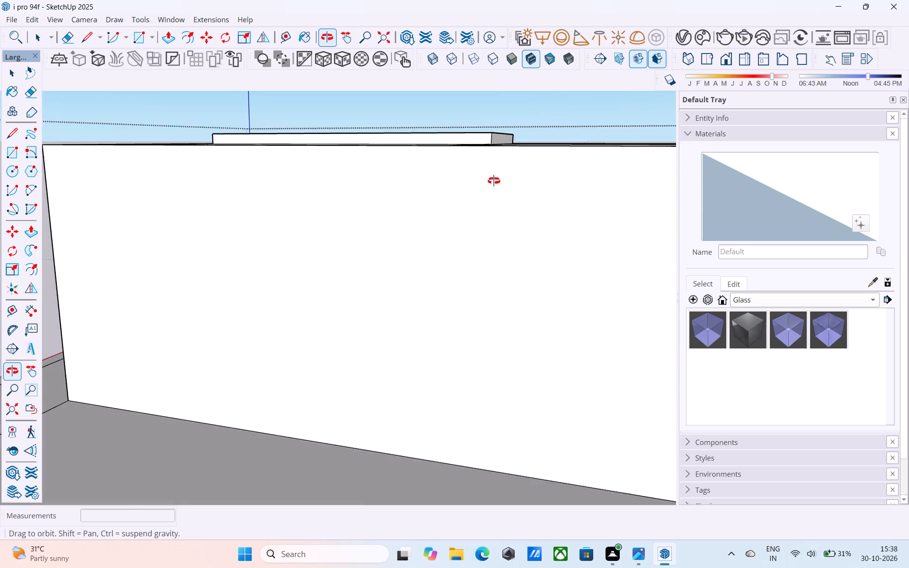
middle_drag(494, 181, 327, 258)
scroll(392, 224, down, 11)
click(556, 175)
scroll(389, 236, down, 2)
middle_drag(389, 236, 427, 223)
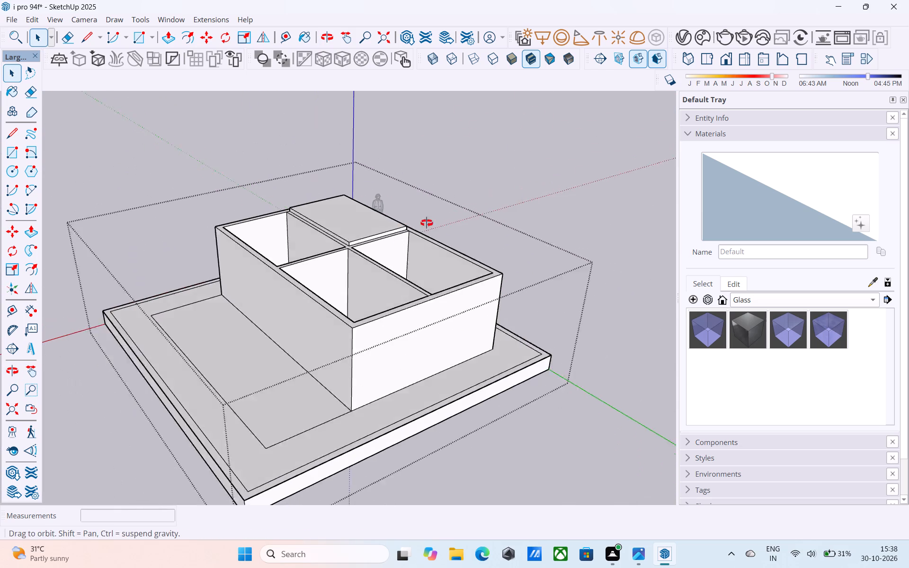
middle_drag(427, 223, 475, 211)
click(513, 150)
middle_drag(322, 224, 423, 215)
click(363, 255)
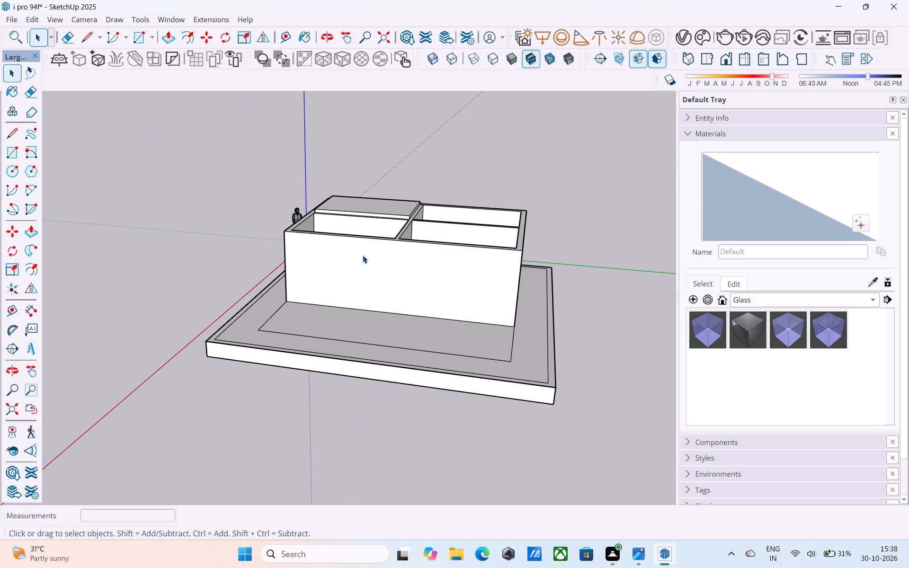
Open the building group for editing and select the outer face of its long front wall.
scroll(361, 252, up, 4)
double_click(366, 245)
click(356, 238)
click(355, 235)
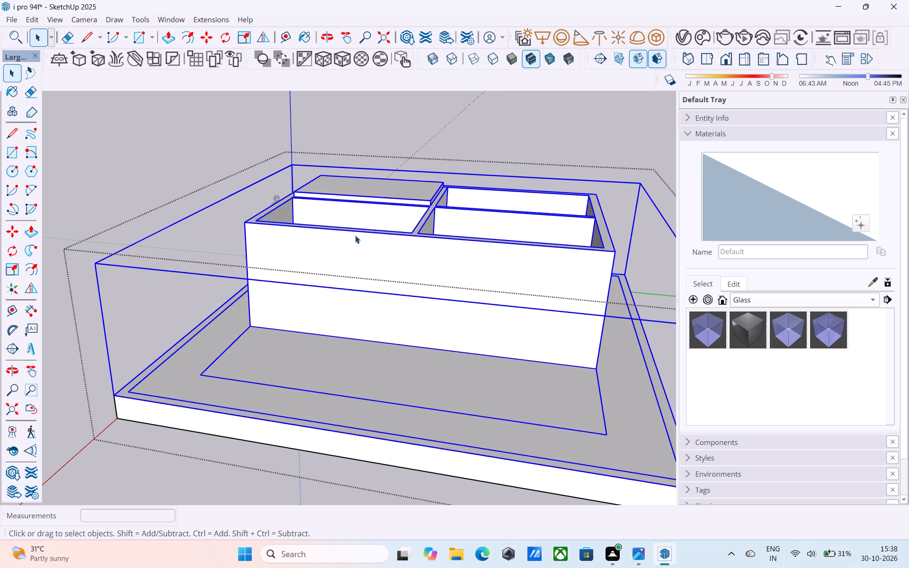
click(355, 235)
middle_drag(355, 235, 462, 235)
click(463, 234)
Examine the building from below and from above.
scroll(464, 235, down, 6)
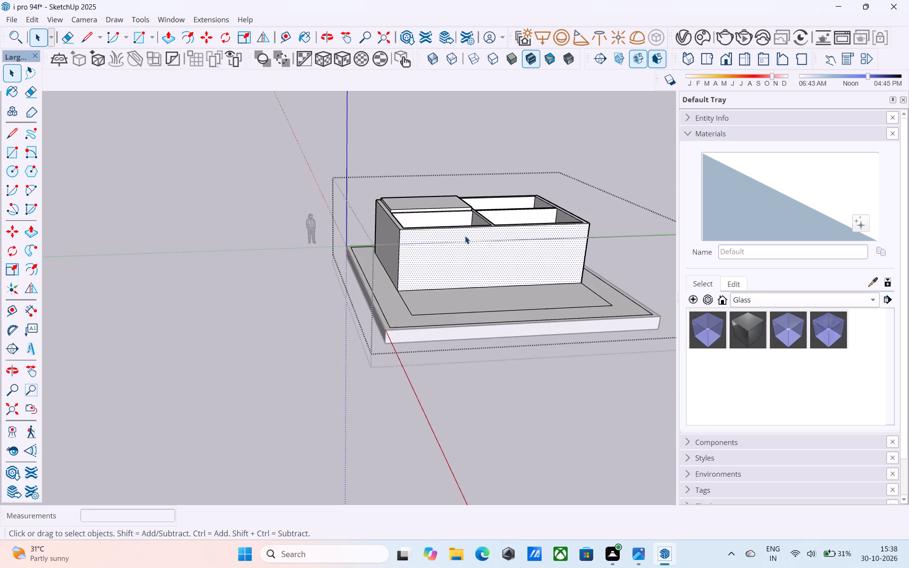
middle_drag(465, 236, 440, 186)
middle_drag(410, 332, 467, 187)
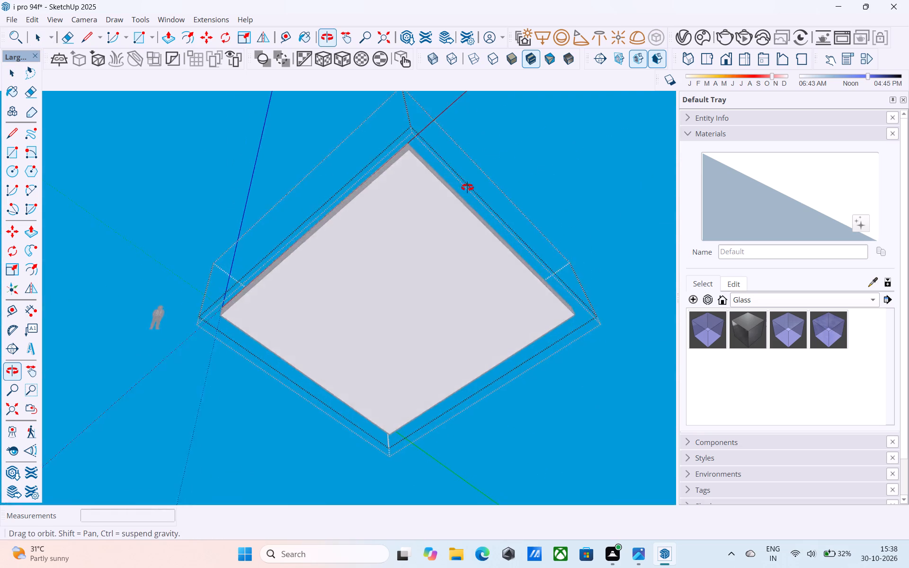
middle_drag(467, 187, 414, 436)
scroll(412, 435, up, 1)
scroll(382, 358, up, 6)
shift+middle_drag(370, 352, 361, 403)
middle_drag(394, 335, 336, 356)
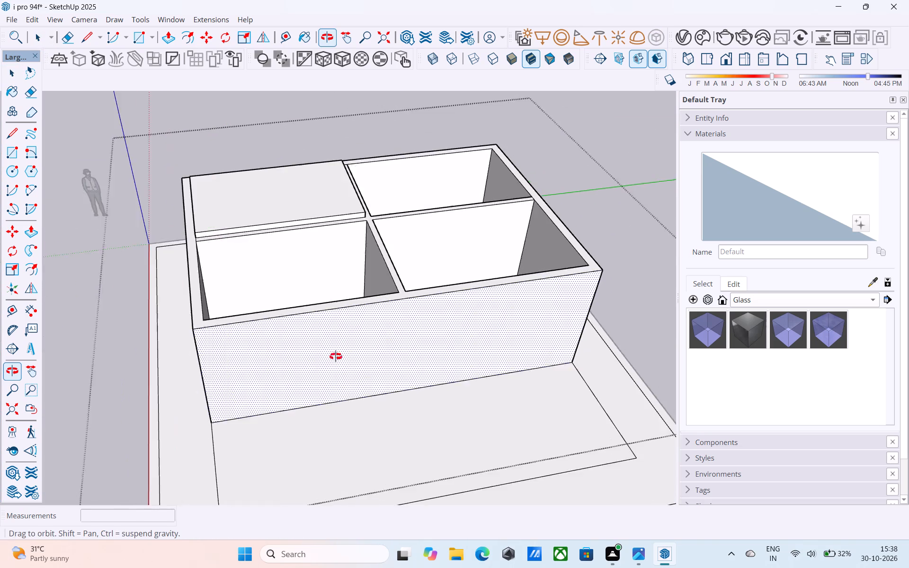
middle_drag(336, 356, 360, 374)
Push/Pull the slab's long side face 6" over the partition, up to the edge of the adjoining room's opening.
scroll(222, 267, up, 6)
middle_drag(225, 257, 289, 201)
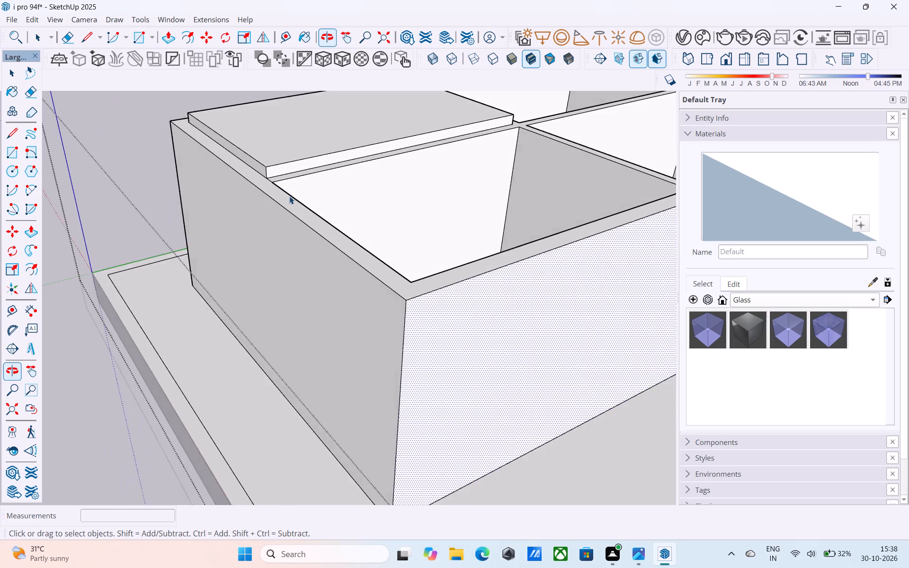
scroll(292, 184, up, 3)
click(289, 167)
shift+middle_drag(358, 180, 270, 197)
scroll(270, 197, up, 1)
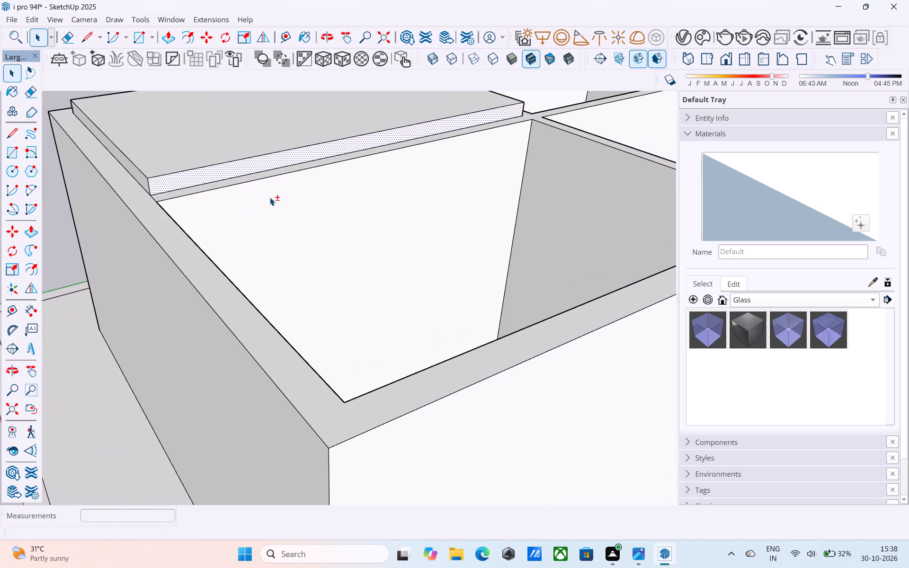
key(p)
click(235, 175)
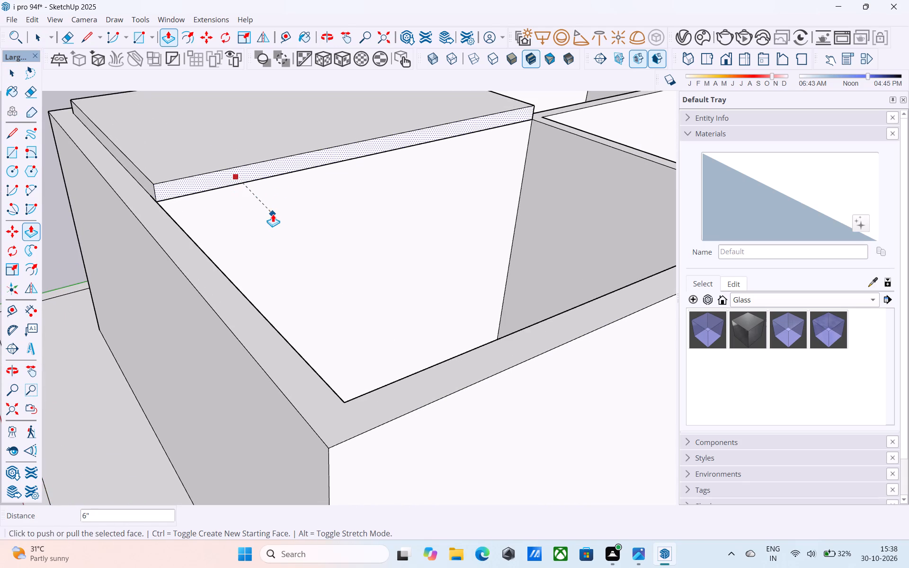
click(273, 214)
Push/Pull the roof slab's side face 10' 3" over the adjoining room, up to the building's outer wall edge.
click(248, 179)
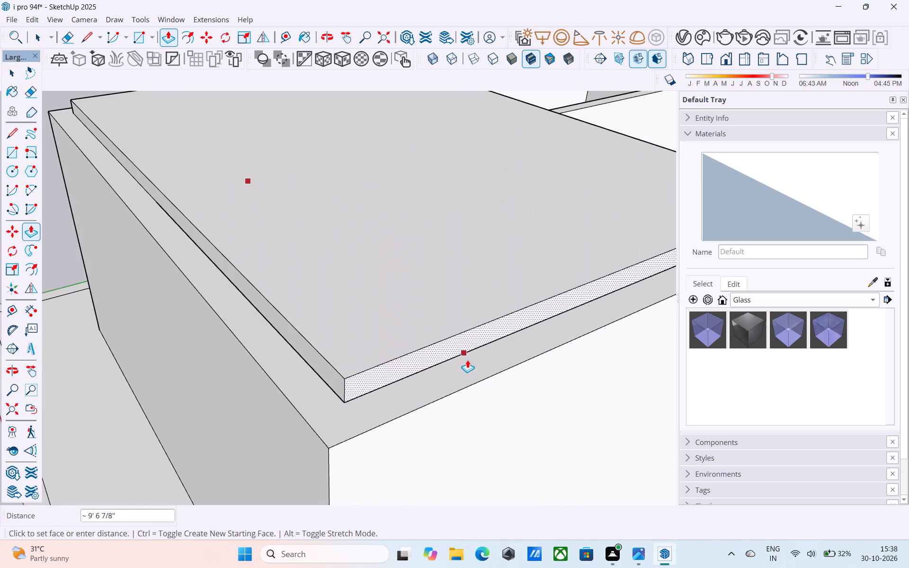
click(477, 391)
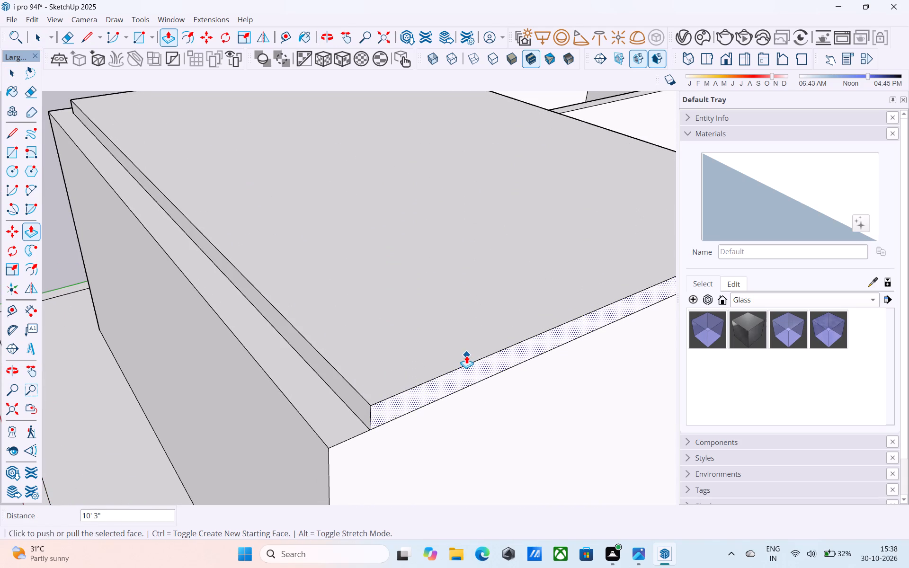
key(space)
Push/Pull the roof slab's adjacent long side face outward over the wall top, flush with the outer wall face.
scroll(465, 355, down, 6)
middle_drag(465, 353, 480, 304)
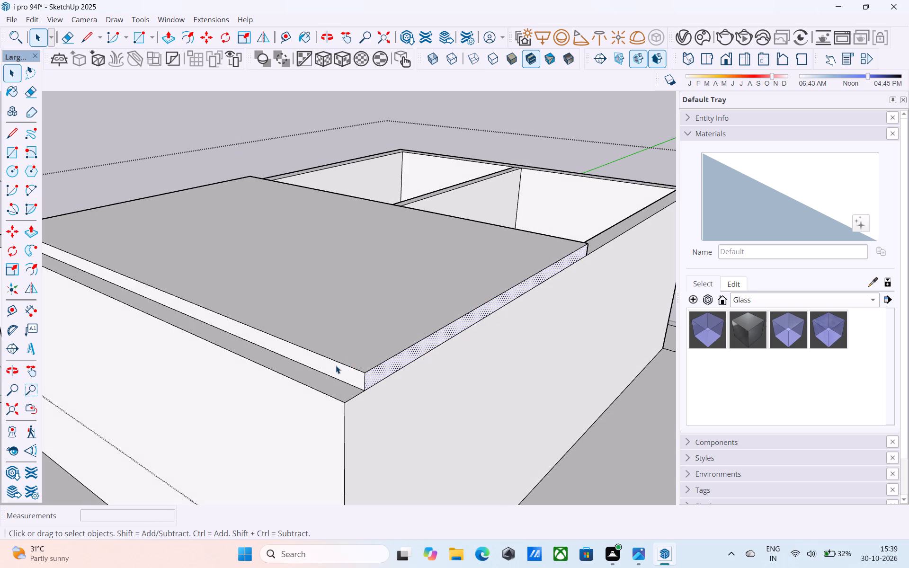
click(336, 365)
shift+middle_drag(339, 382, 334, 341)
key(p)
click(330, 339)
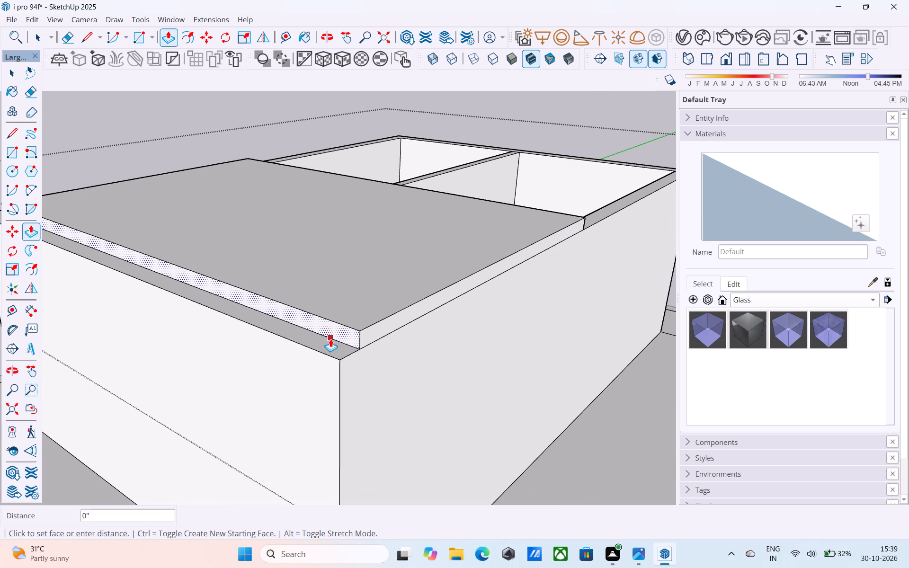
click(309, 358)
key(space)
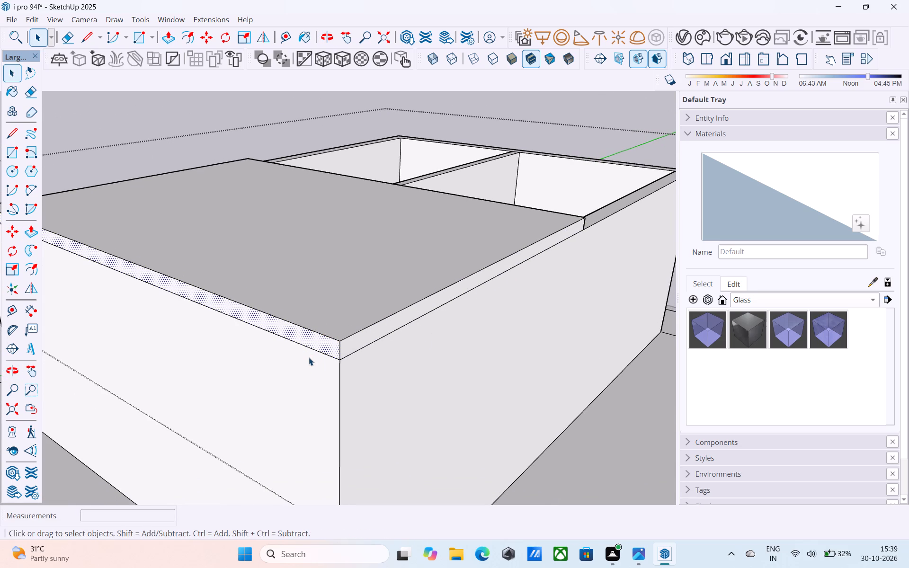
Push/Pull the roof slab's remaining inset end face 9" over the wall top, flush with the outer wall face.
scroll(308, 352, down, 1)
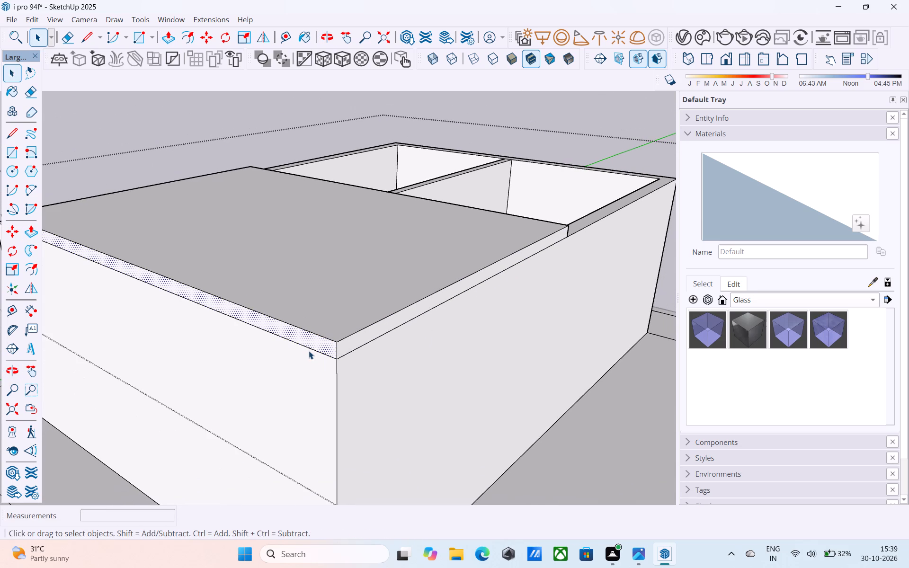
scroll(312, 349, down, 5)
middle_drag(376, 347, 340, 309)
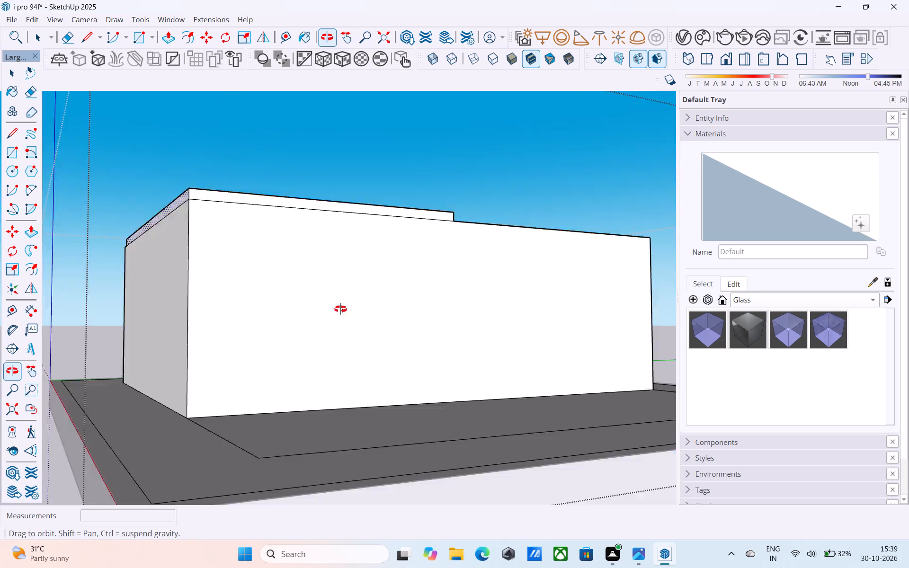
middle_drag(340, 309, 647, 397)
middle_drag(369, 319, 445, 304)
scroll(341, 351, up, 7)
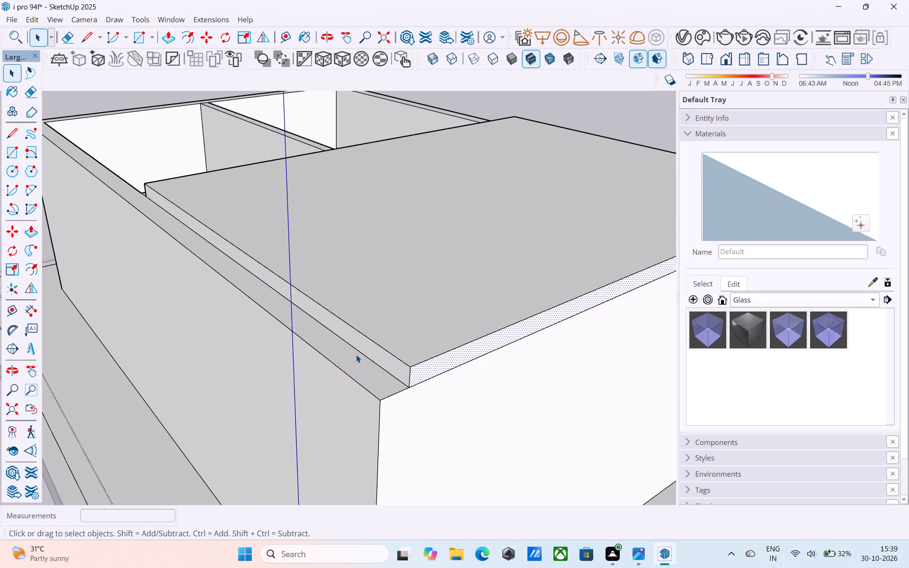
click(359, 348)
key(p)
click(360, 344)
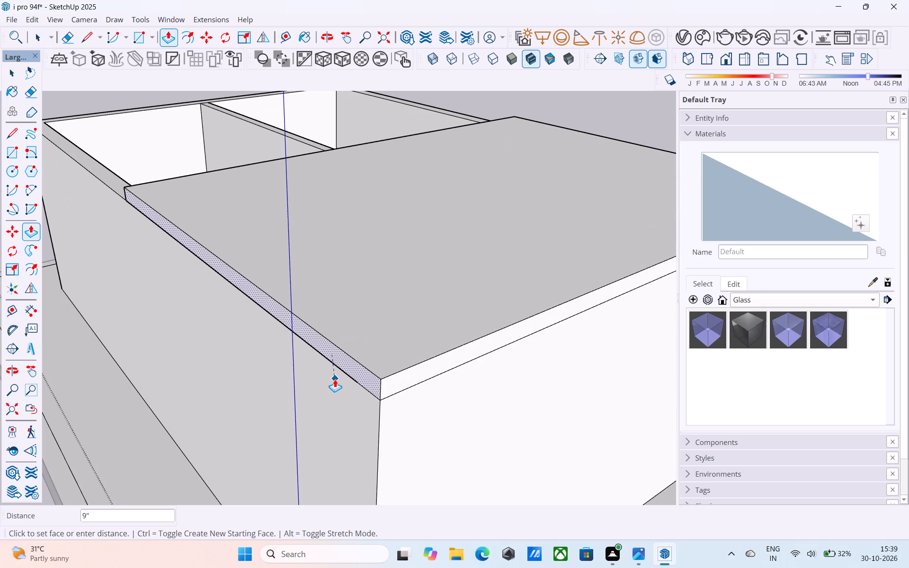
click(335, 379)
key(space)
Push/Pull the roof slab's inner side face over the two uncovered rooms and a final 9" to the outer wall edge.
scroll(334, 378, down, 11)
middle_drag(211, 383, 564, 364)
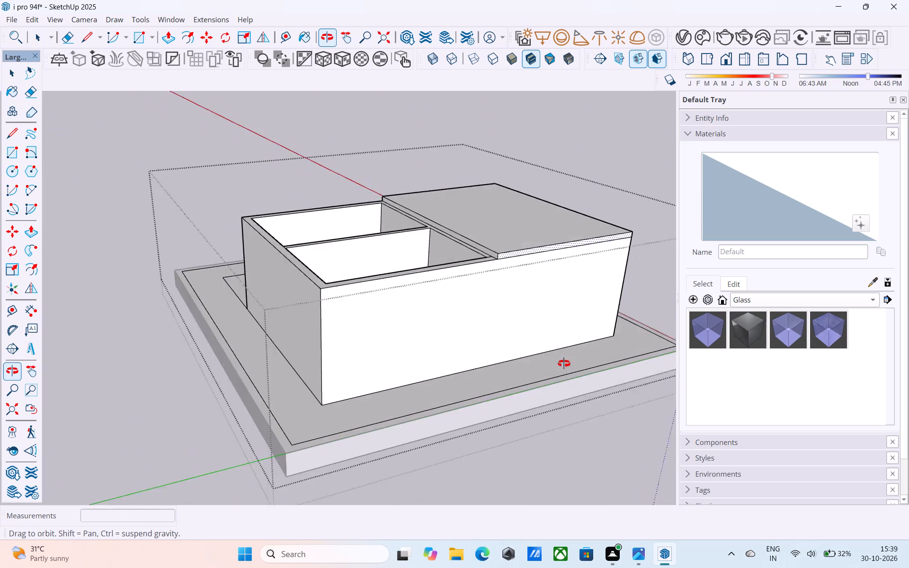
middle_drag(564, 364, 775, 355)
middle_drag(385, 350, 377, 327)
scroll(223, 230, up, 5)
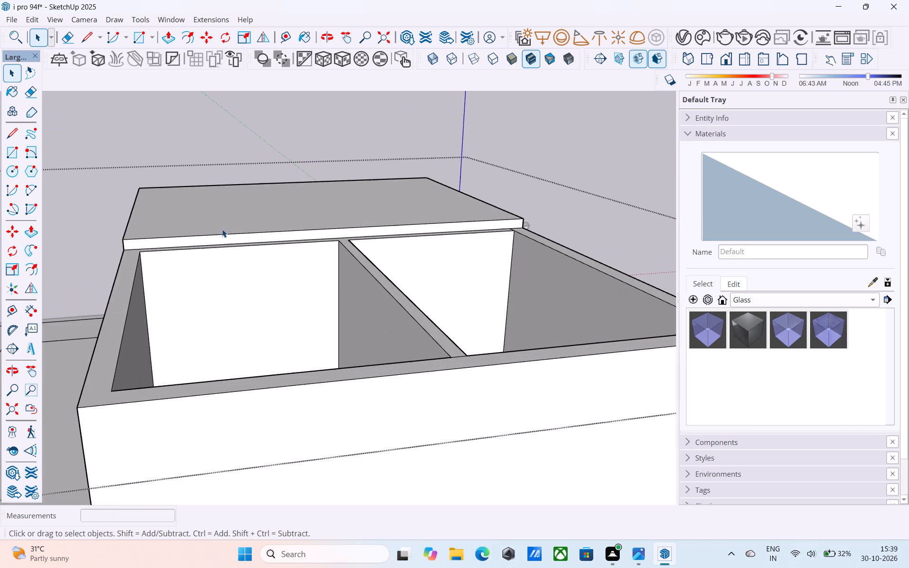
click(225, 239)
key(p)
click(225, 239)
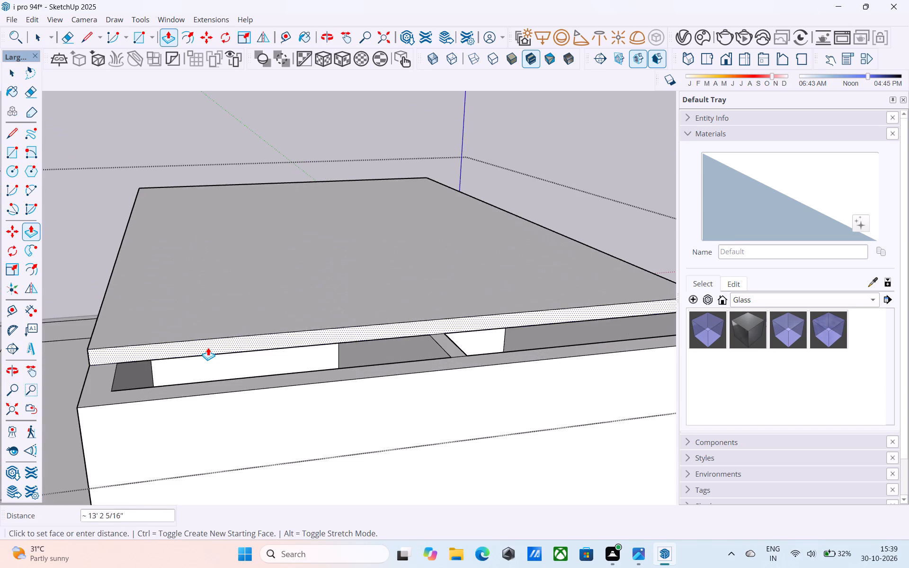
click(207, 411)
click(195, 372)
click(192, 413)
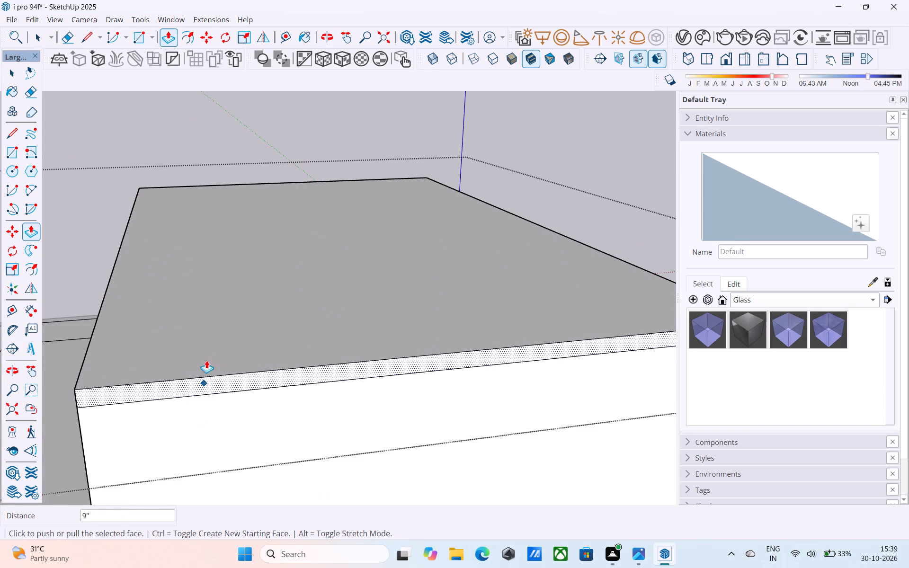
scroll(209, 351, down, 14)
middle_drag(222, 332, 566, 261)
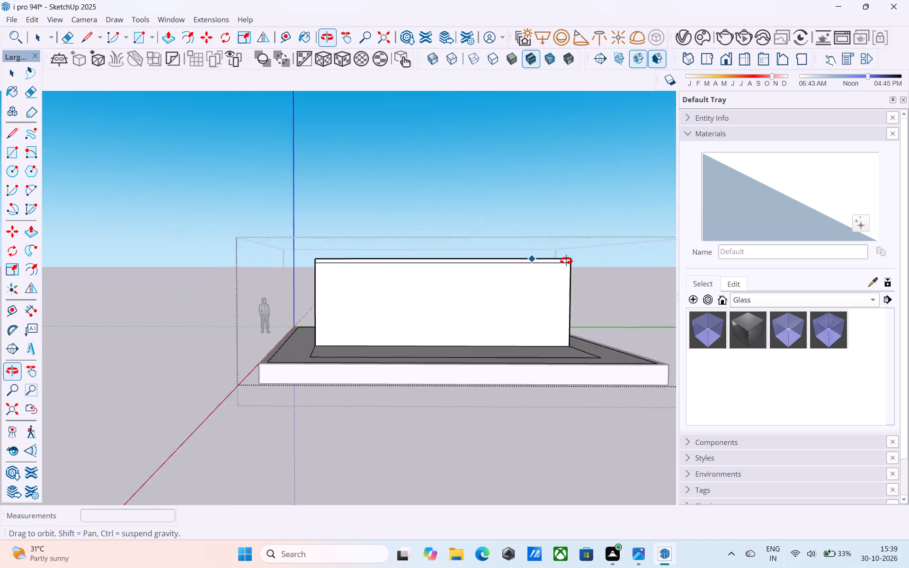
middle_drag(566, 261, 649, 403)
key(space)
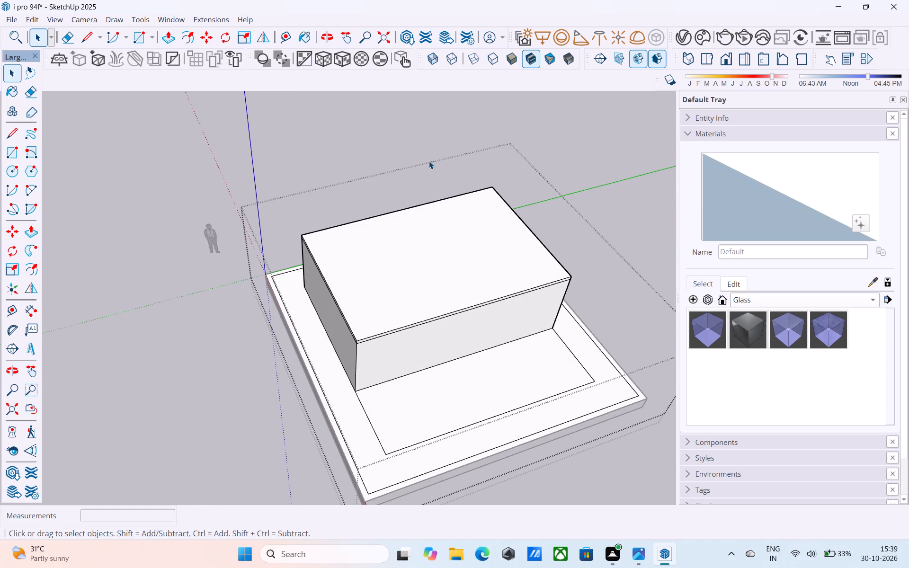
Offset the outline of the roof slab's top face 6" inward.
scroll(429, 160, up, 6)
middle_drag(477, 229, 438, 224)
click(396, 305)
middle_click(405, 306)
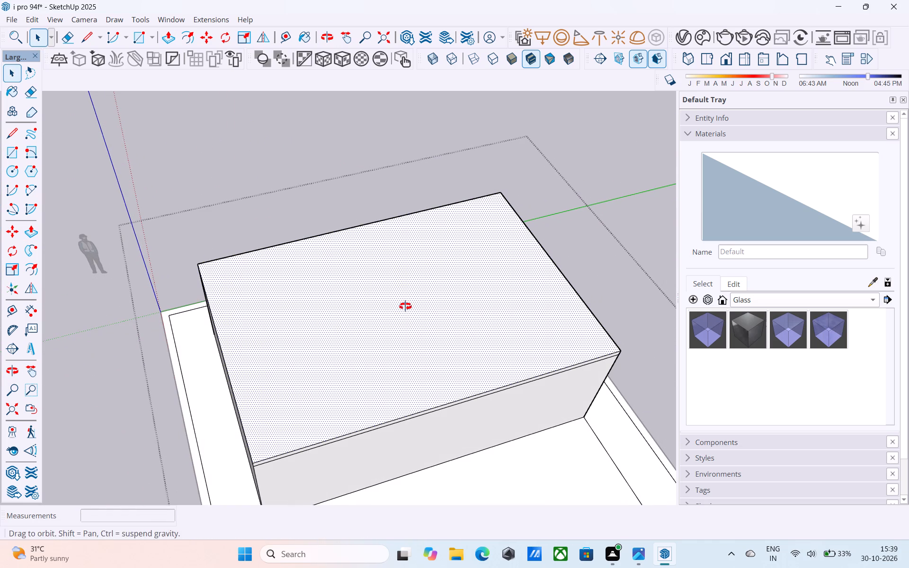
key(f)
click(389, 316)
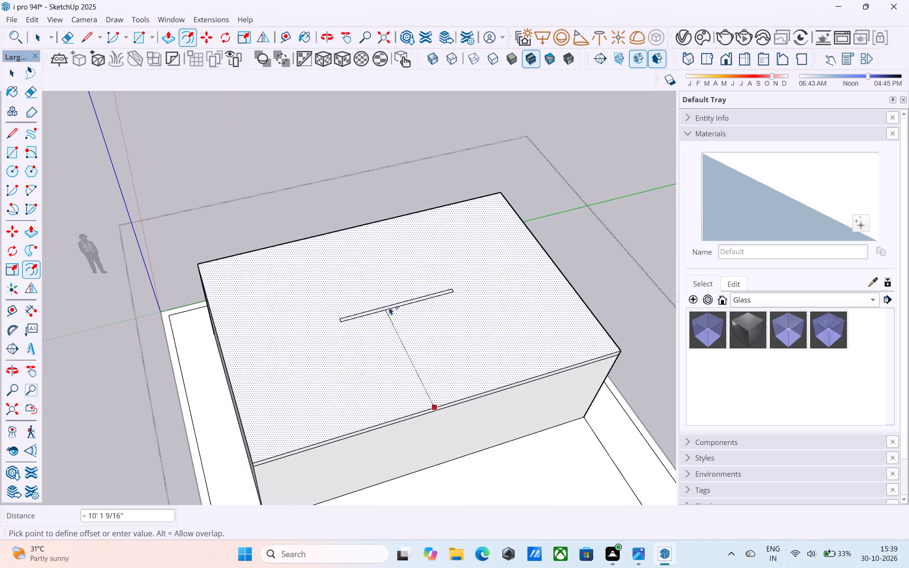
key(6)
key(shift+quotedbl)
key(Return)
key(space)
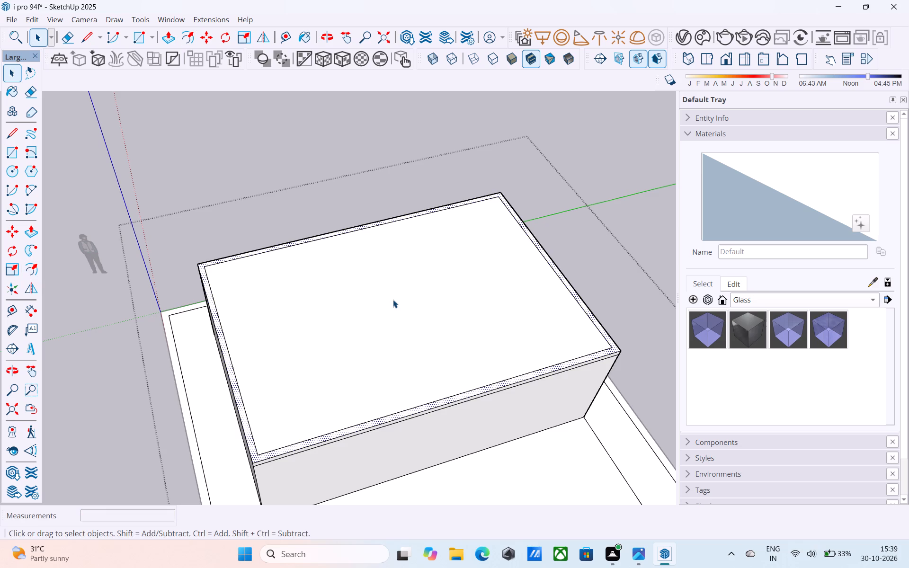
Push/Pull the roof slab's long edge face 10' outward to overhang the open area of the raised slab.
scroll(393, 300, down, 6)
shift+middle_drag(388, 318, 320, 167)
shift+middle_drag(304, 310, 310, 332)
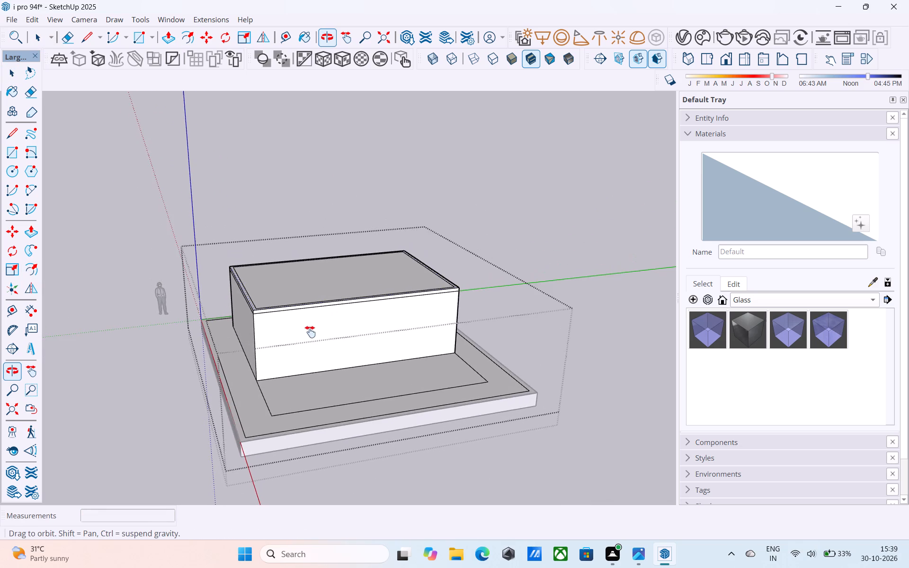
shift+middle_drag(310, 332, 333, 278)
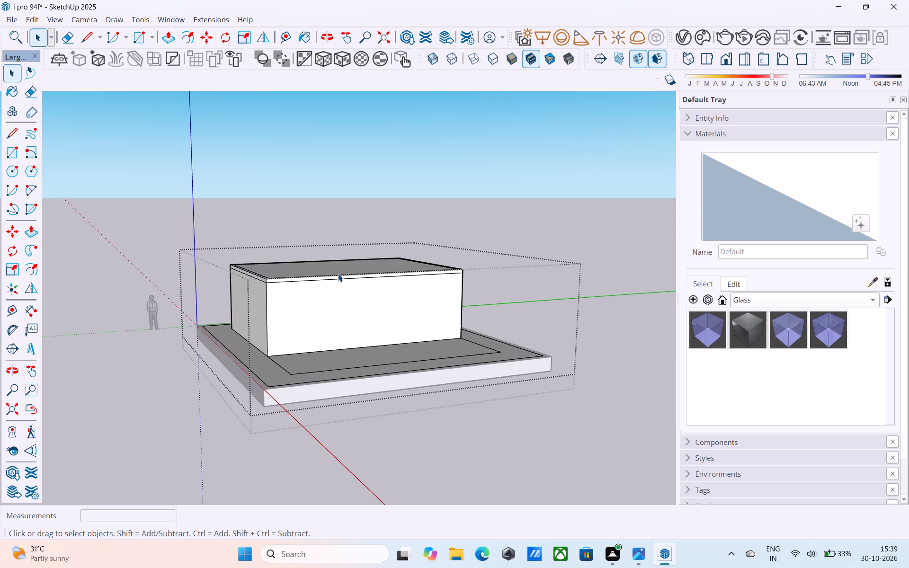
middle_drag(349, 302, 298, 307)
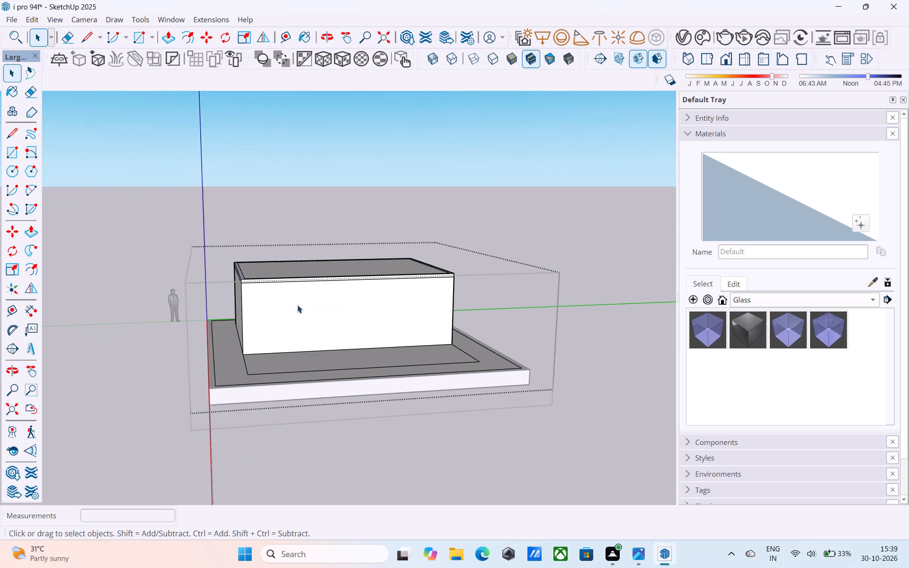
scroll(298, 299, up, 6)
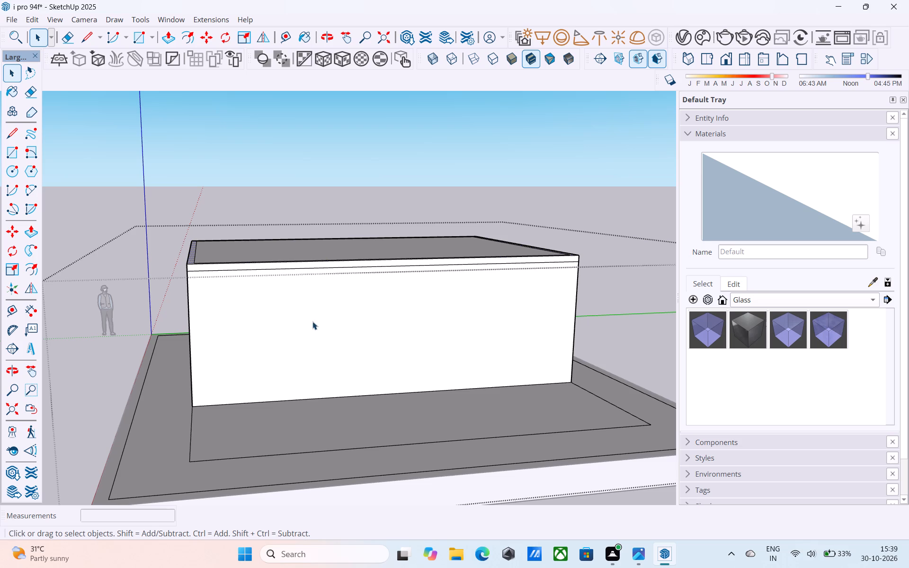
middle_drag(311, 319, 395, 401)
middle_drag(383, 408, 360, 375)
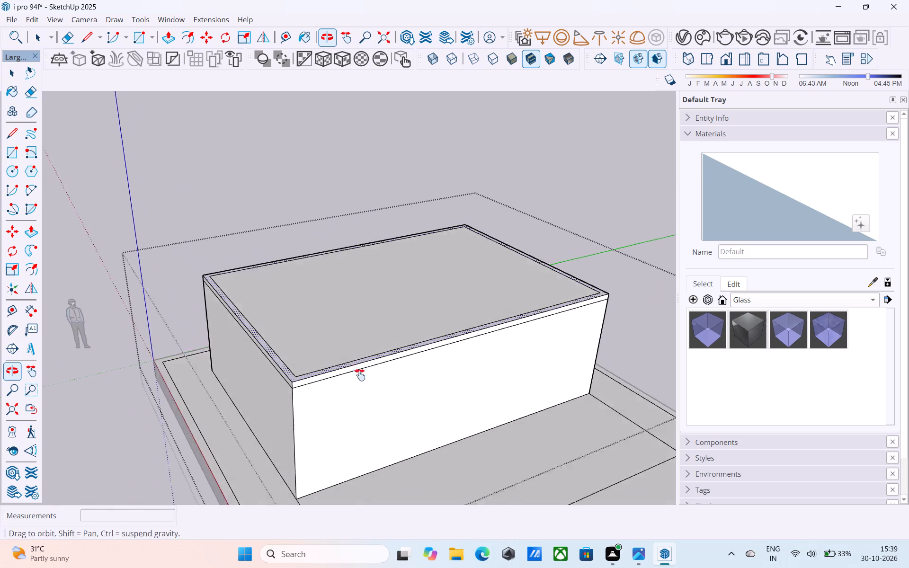
middle_drag(360, 375, 263, 353)
scroll(248, 320, up, 5)
click(254, 308)
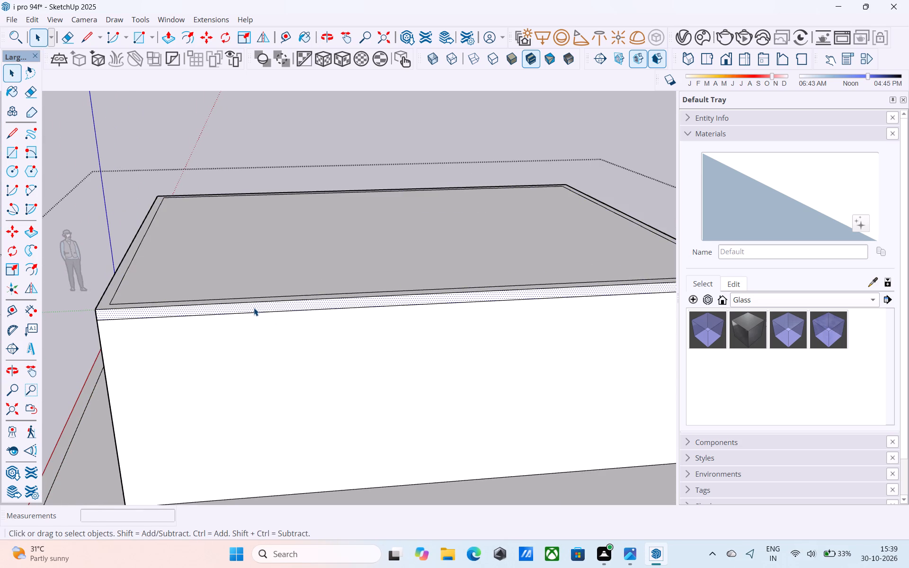
key(p)
click(254, 308)
scroll(254, 308, down, 3)
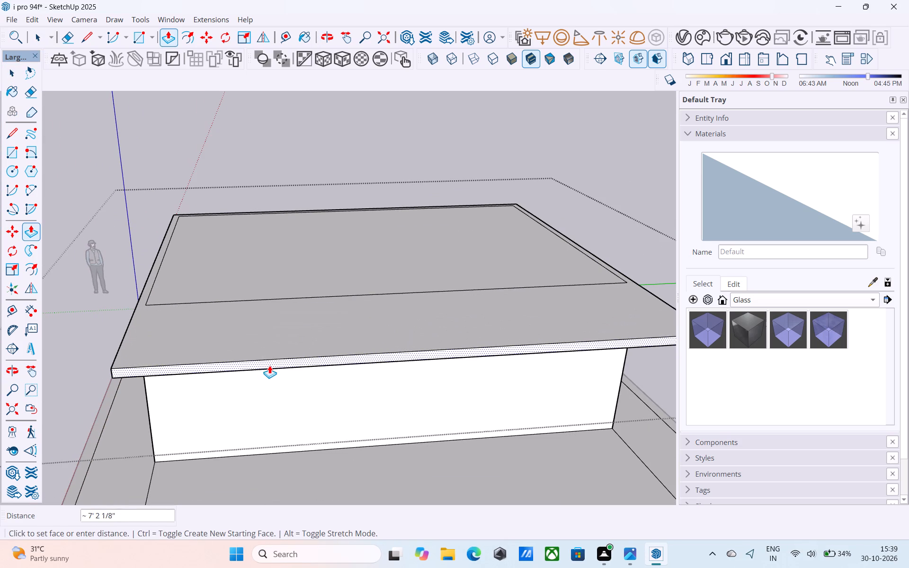
text(10')
key(Return)
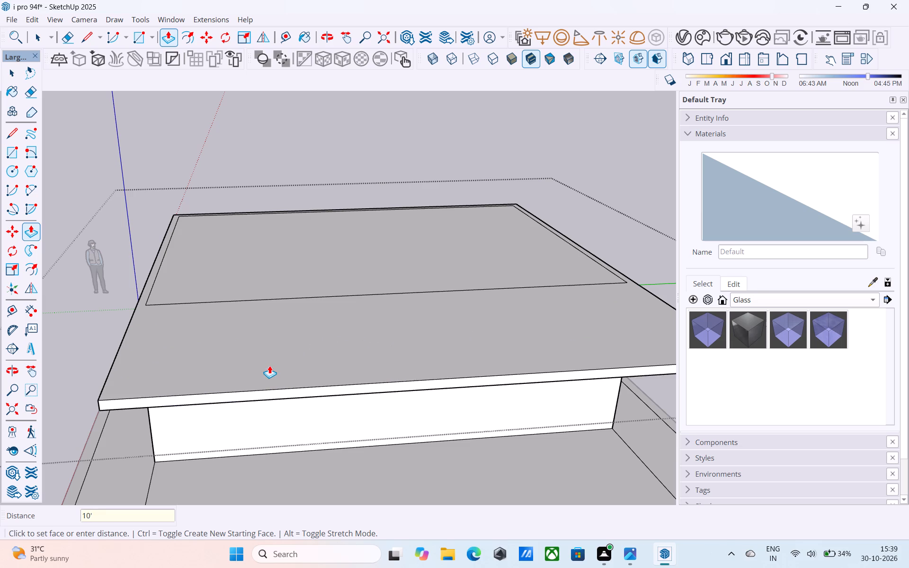
key(space)
Examine the roof overhang and the building from below, from the front and from above.
scroll(269, 365, down, 7)
middle_drag(269, 402, 572, 270)
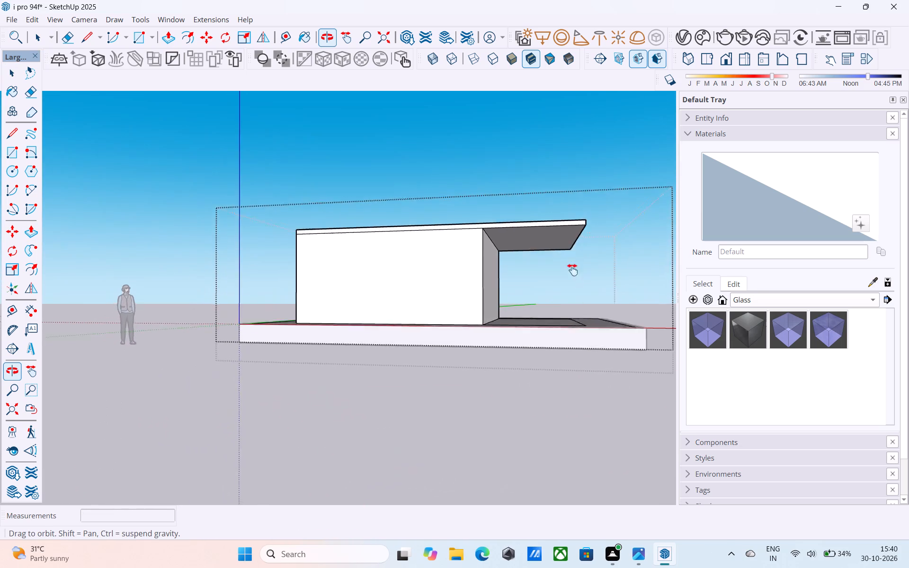
middle_drag(572, 270, 572, 276)
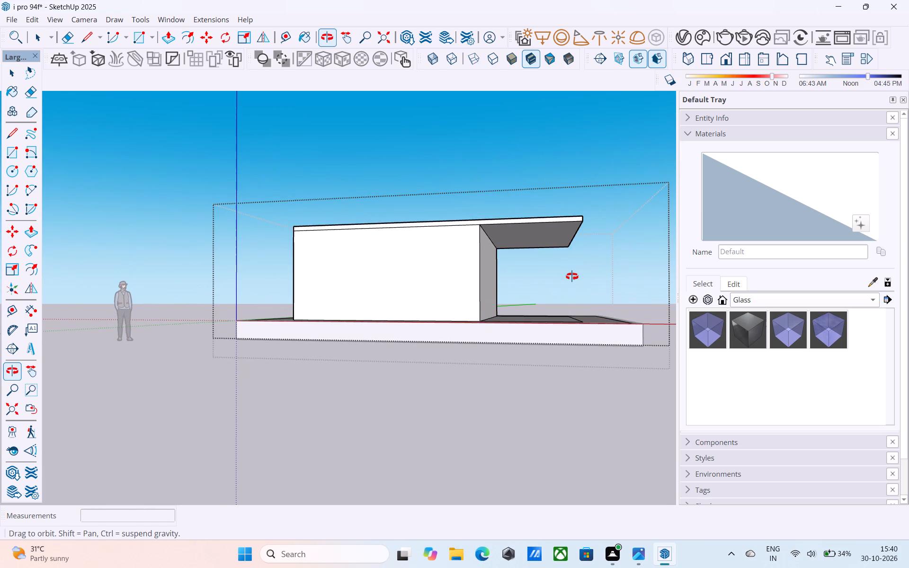
middle_drag(572, 276, 443, 284)
shift+middle_drag(443, 284, 469, 292)
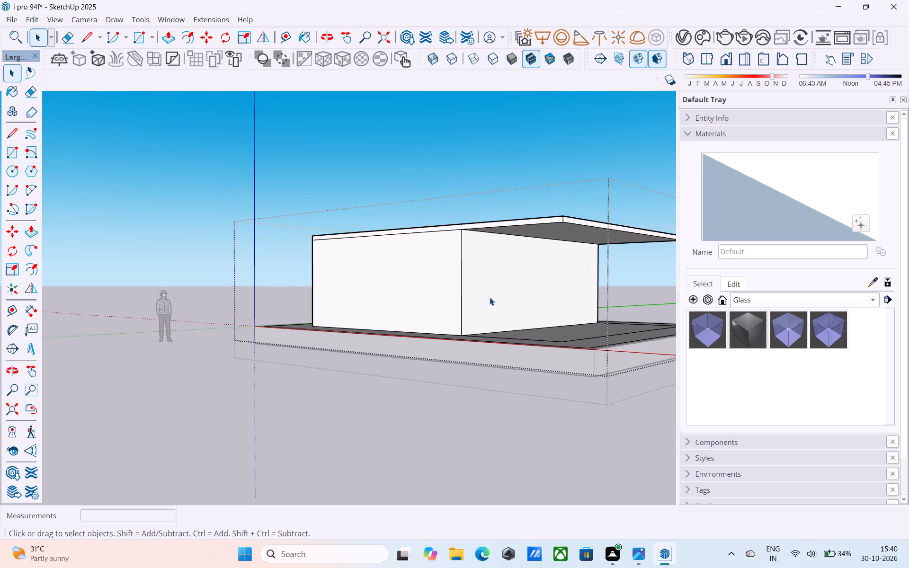
middle_drag(490, 297, 318, 315)
shift+middle_drag(514, 308, 493, 320)
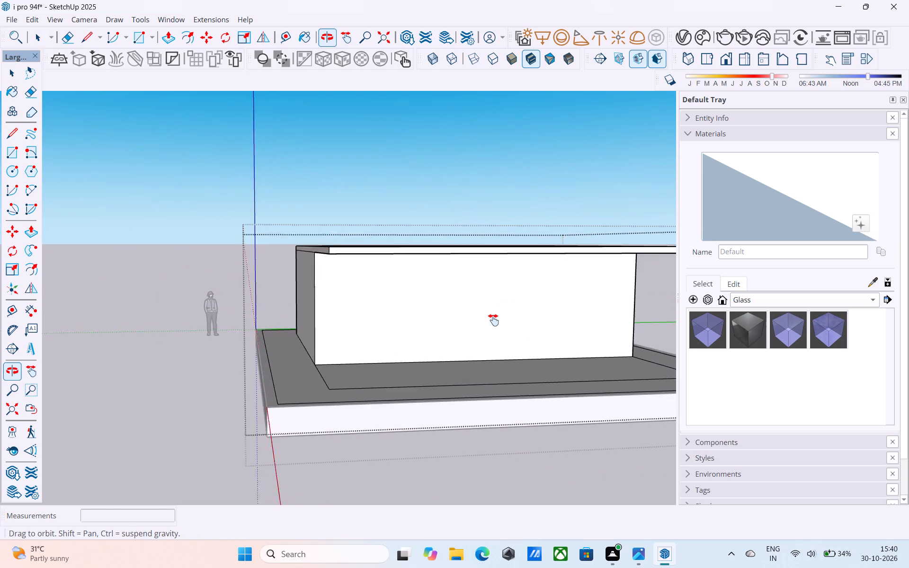
shift+middle_drag(493, 320, 386, 399)
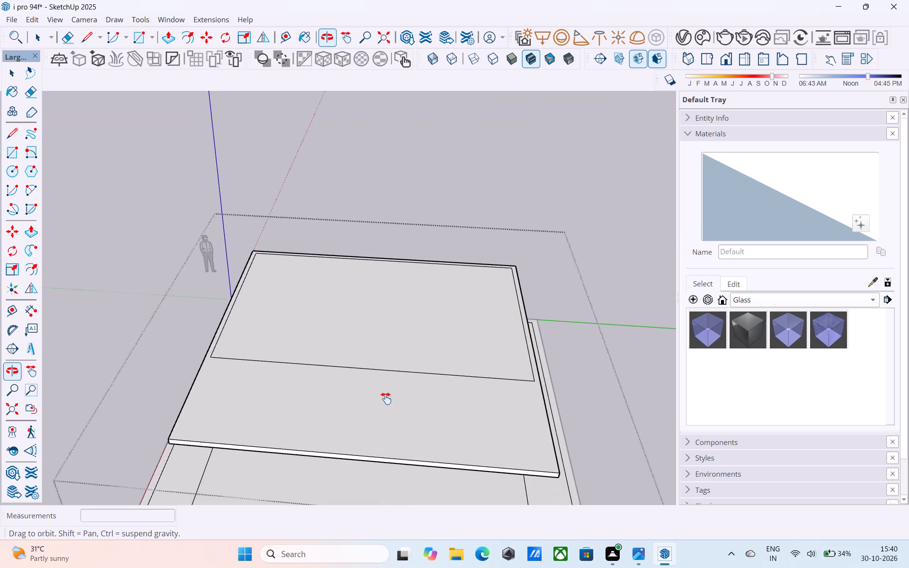
shift+middle_drag(386, 399, 390, 326)
scroll(398, 310, up, 2)
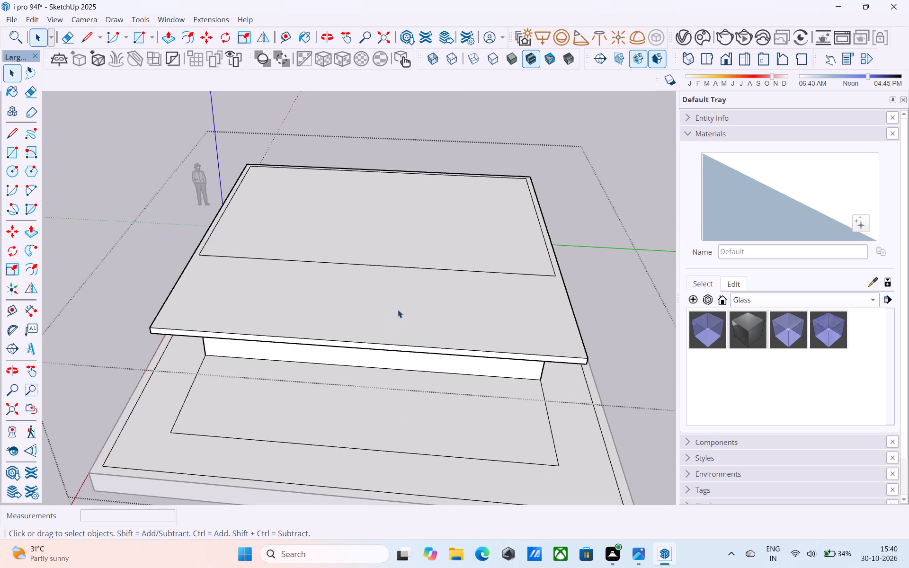
scroll(398, 310, up, 3)
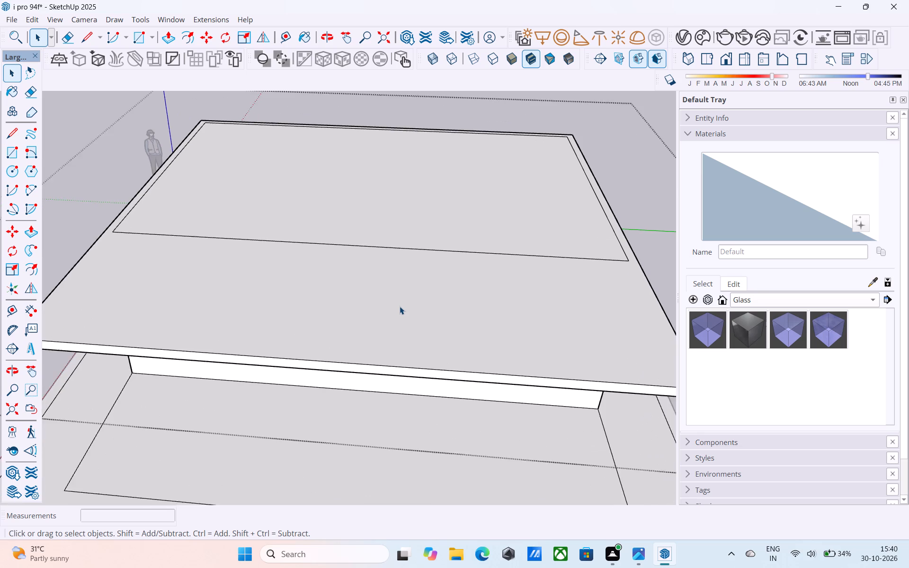
scroll(400, 306, up, 1)
scroll(400, 305, down, 5)
middle_drag(400, 305, 513, 291)
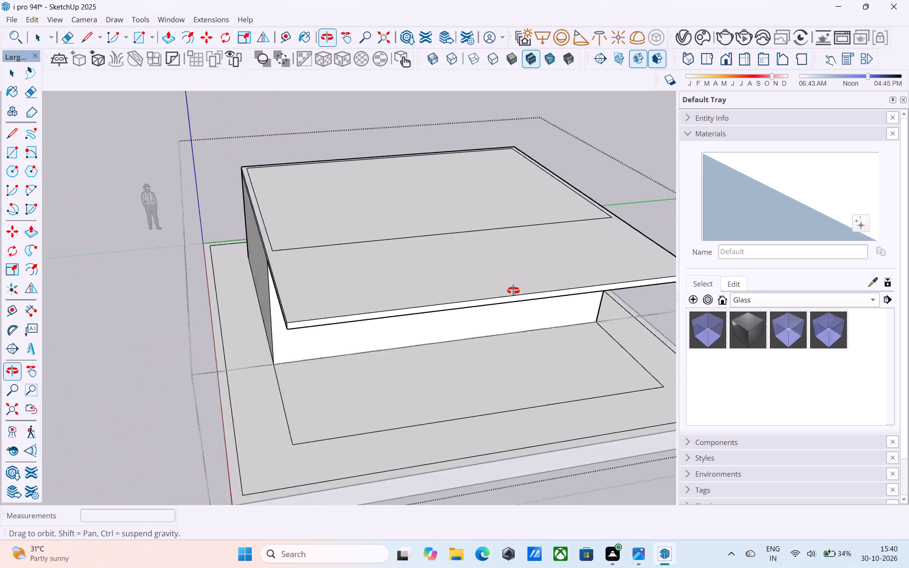
middle_drag(513, 291, 566, 291)
shift+middle_drag(562, 291, 504, 326)
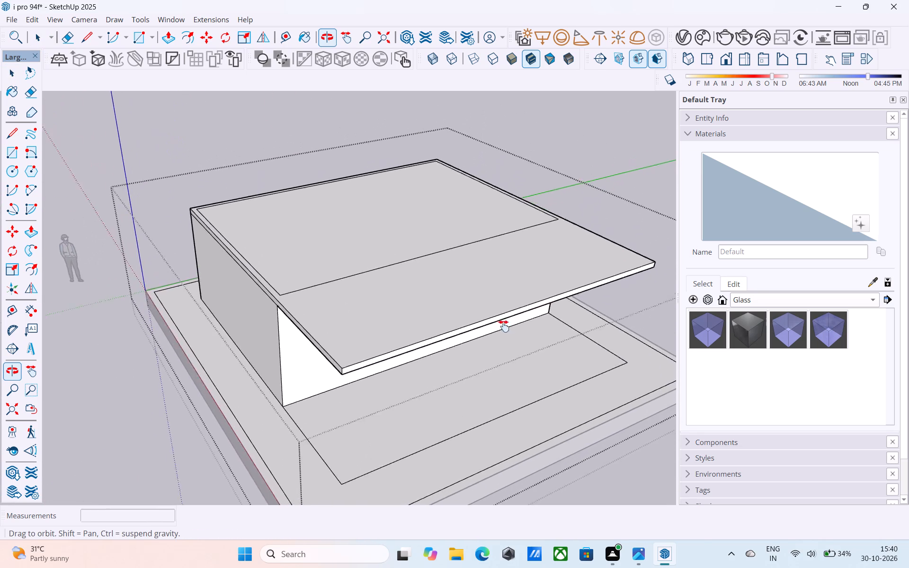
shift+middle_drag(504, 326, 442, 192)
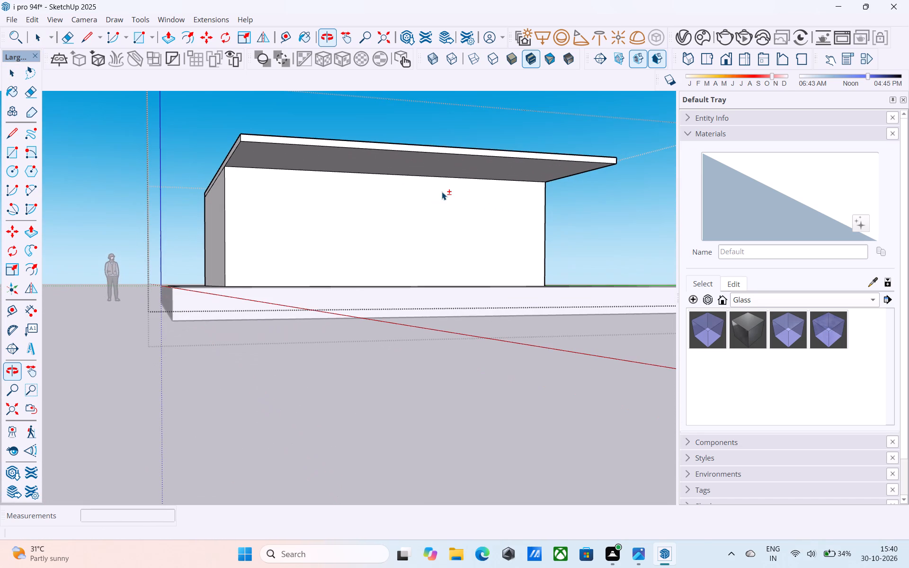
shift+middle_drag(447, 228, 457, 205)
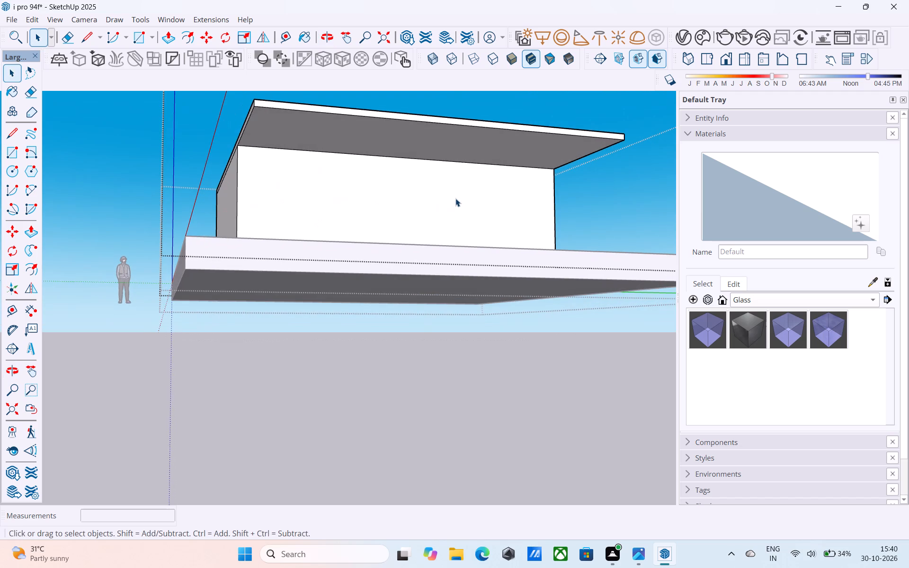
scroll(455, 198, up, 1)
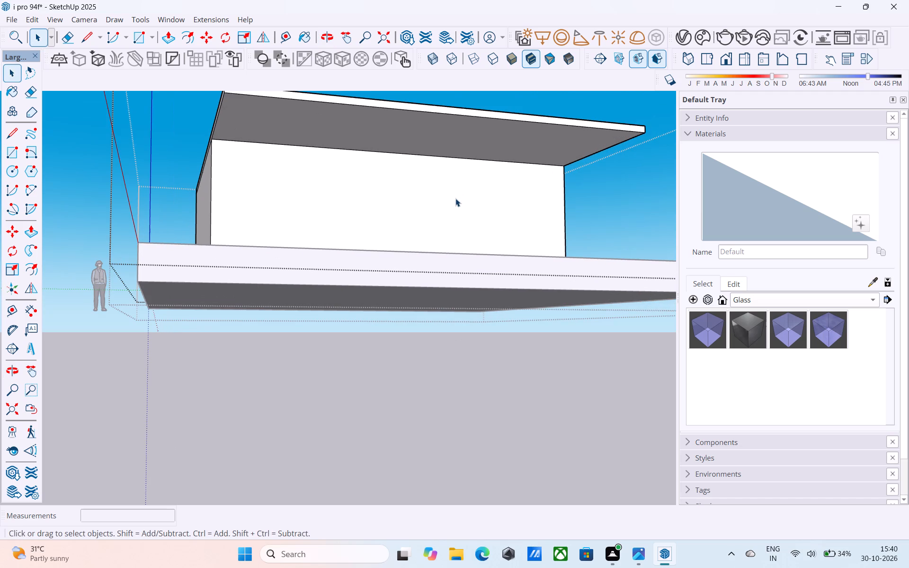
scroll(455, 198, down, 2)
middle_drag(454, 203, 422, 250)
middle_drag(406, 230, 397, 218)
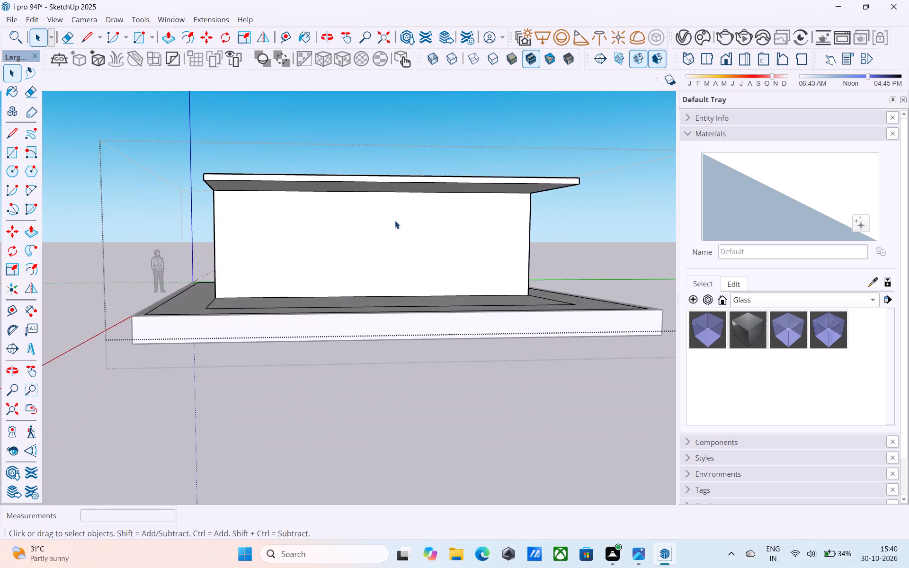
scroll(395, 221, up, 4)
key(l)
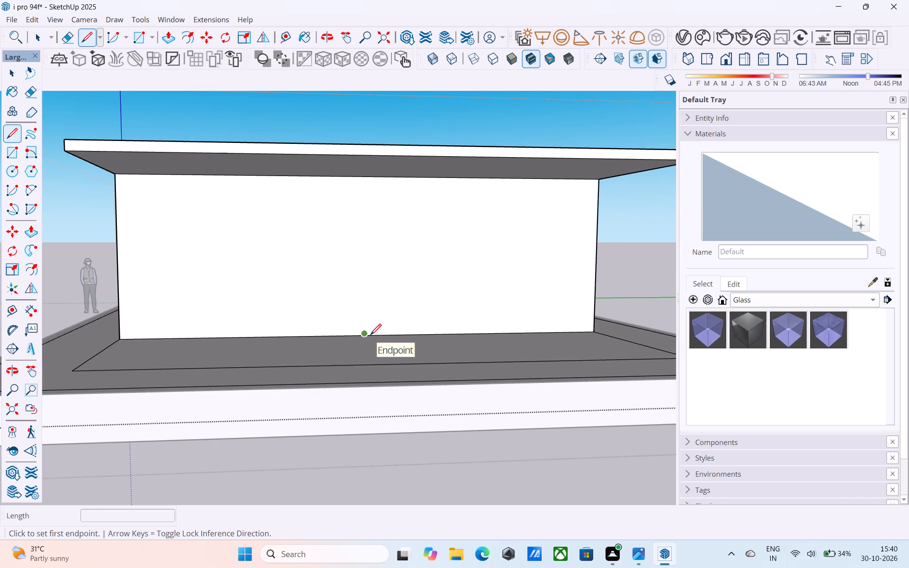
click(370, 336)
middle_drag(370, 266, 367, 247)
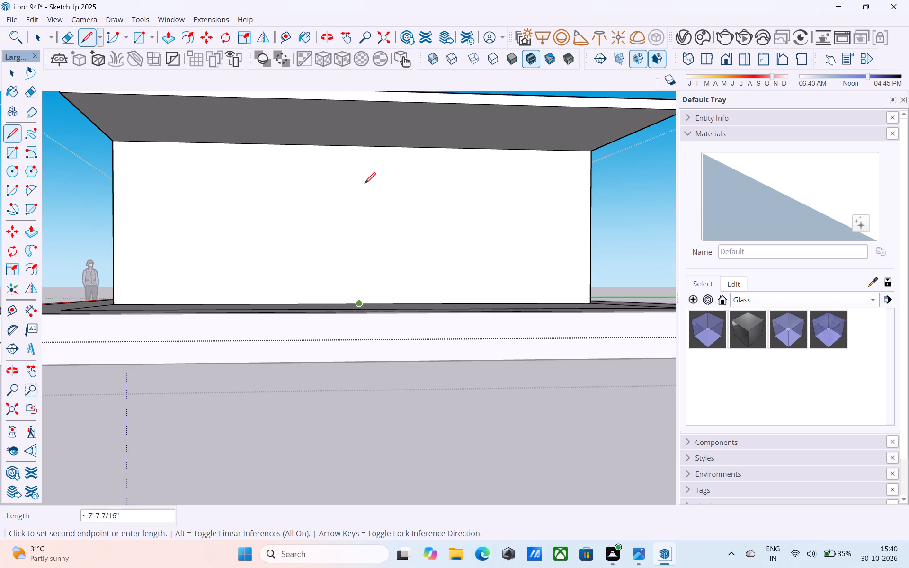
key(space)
Draw a 10' vertical line from the bottom edge's midpoint up to the roof on the wall beneath the overhang, splitting it in half.
key(l)
middle_drag(371, 290, 381, 349)
scroll(370, 386, up, 4)
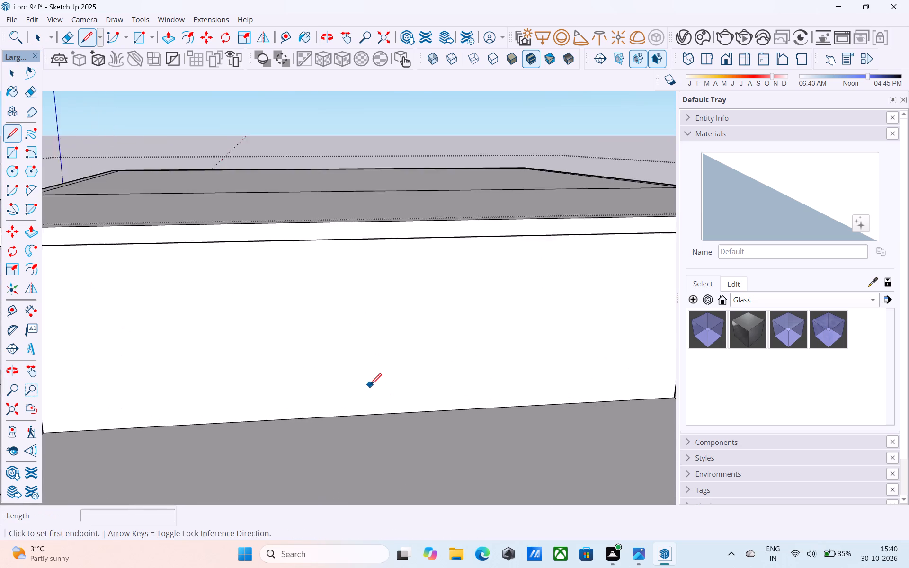
click(381, 421)
scroll(377, 397, down, 5)
middle_drag(373, 390, 380, 355)
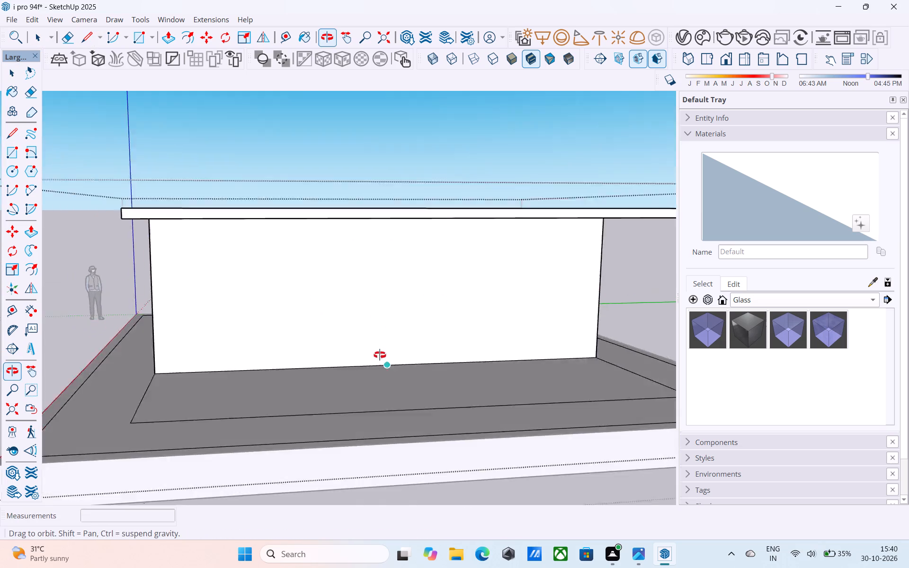
middle_drag(380, 355, 381, 346)
scroll(414, 197, up, 1)
click(390, 187)
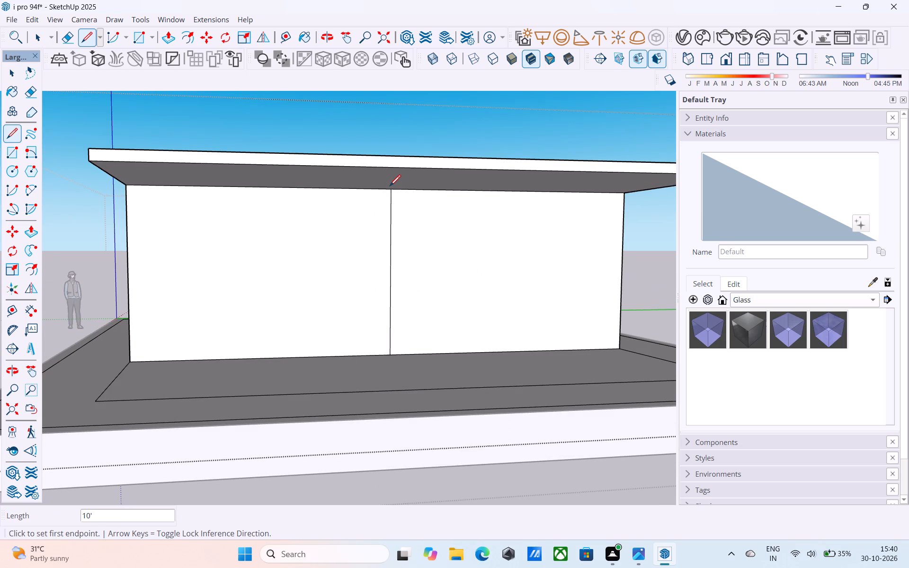
key(space)
click(391, 187)
click(399, 207)
click(383, 207)
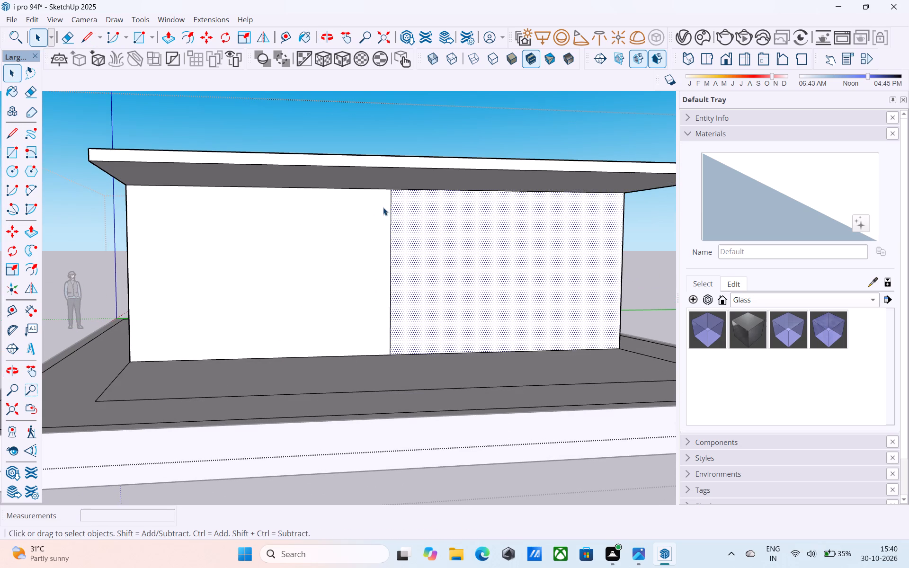
key(space)
Offset the outline of the roof's top face that includes the overhang 6" inward.
scroll(379, 205, down, 5)
middle_drag(378, 208, 370, 354)
shift+middle_drag(364, 321, 726, 251)
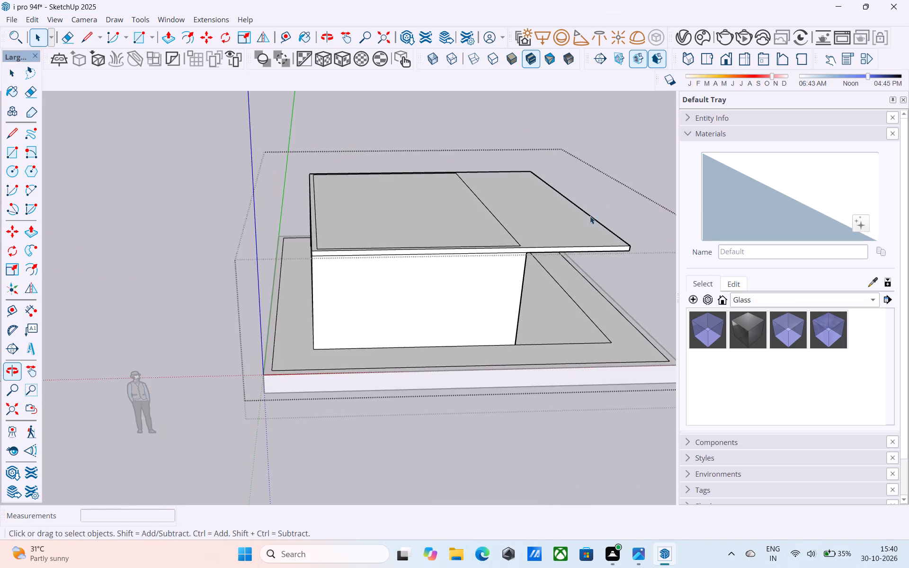
middle_drag(542, 210, 148, 267)
shift+middle_drag(525, 415, 442, 350)
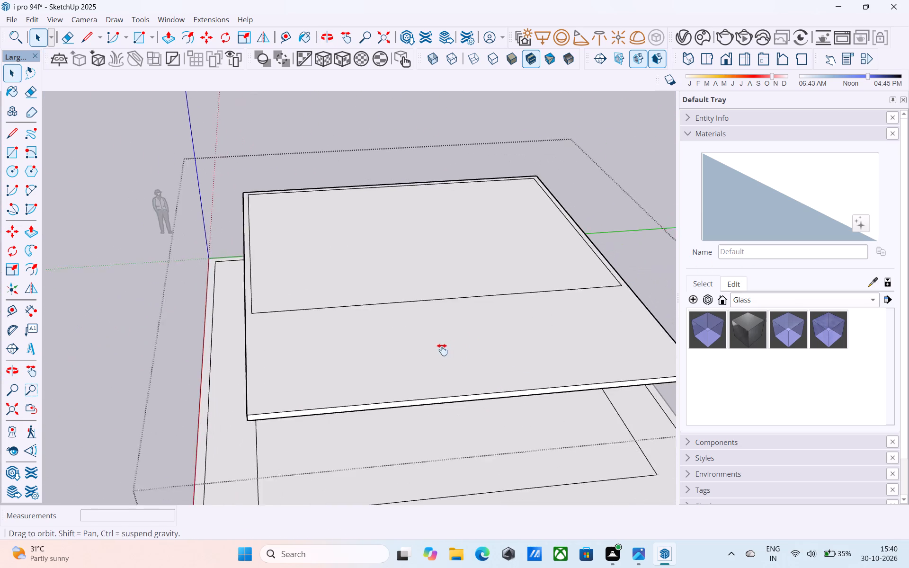
shift+middle_drag(442, 350, 439, 332)
click(353, 342)
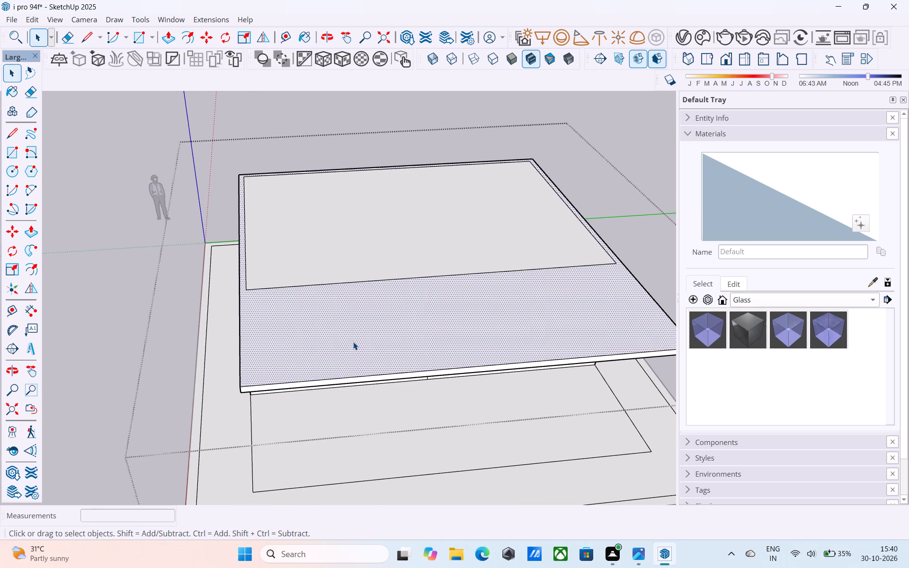
key(f)
click(353, 342)
key(6)
key(shift+quotedbl)
key(Return)
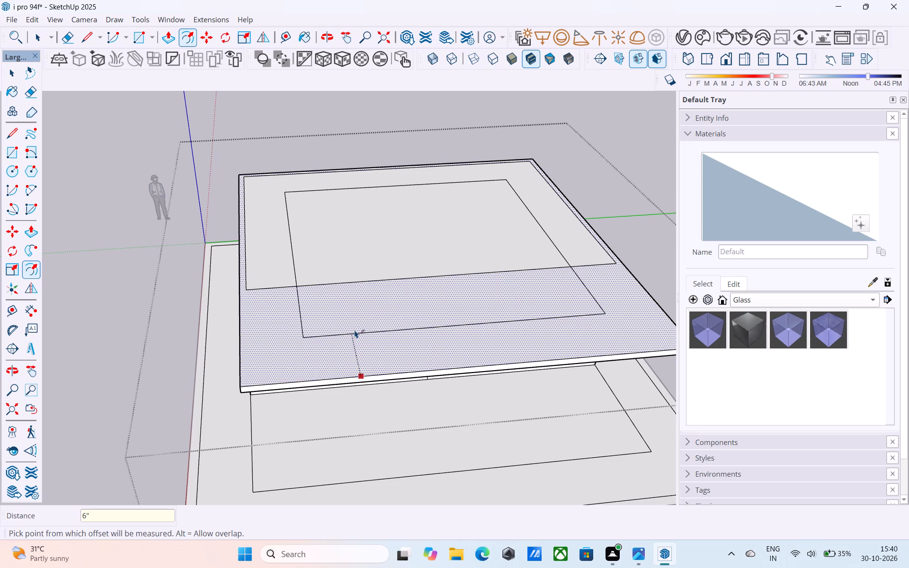
key(space)
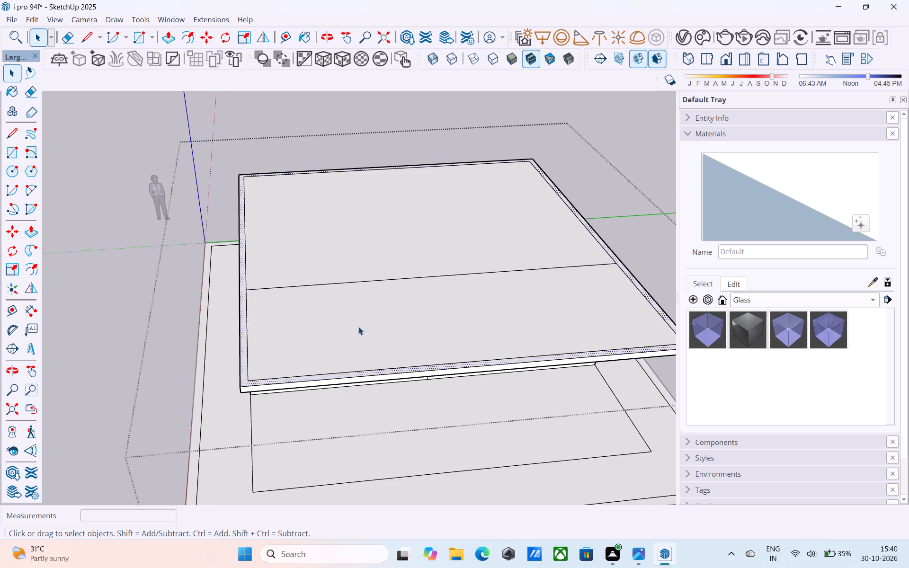
Copy the dividing line across the roof's top face 6" toward the overhang.
middle_drag(359, 327, 396, 347)
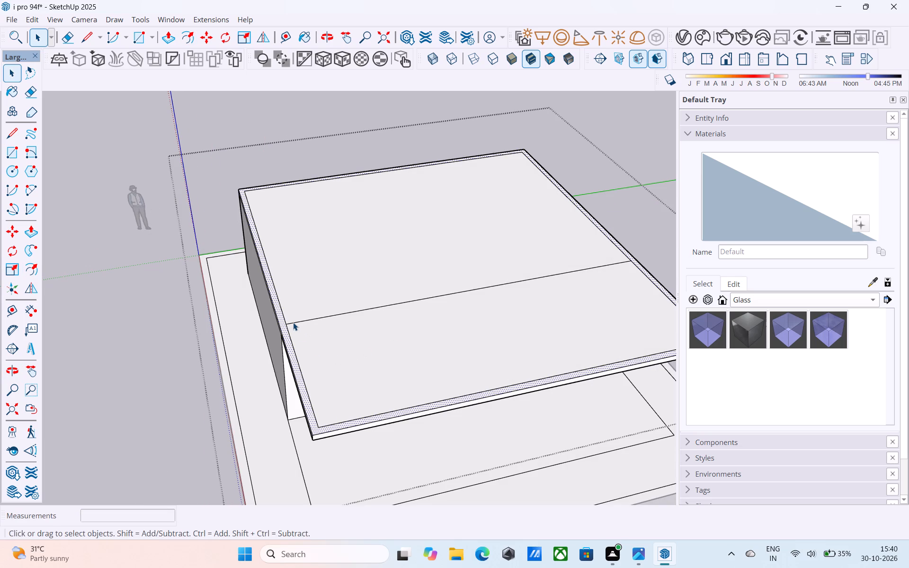
click(293, 322)
key(m)
middle_drag(293, 321, 408, 299)
scroll(418, 284, up, 14)
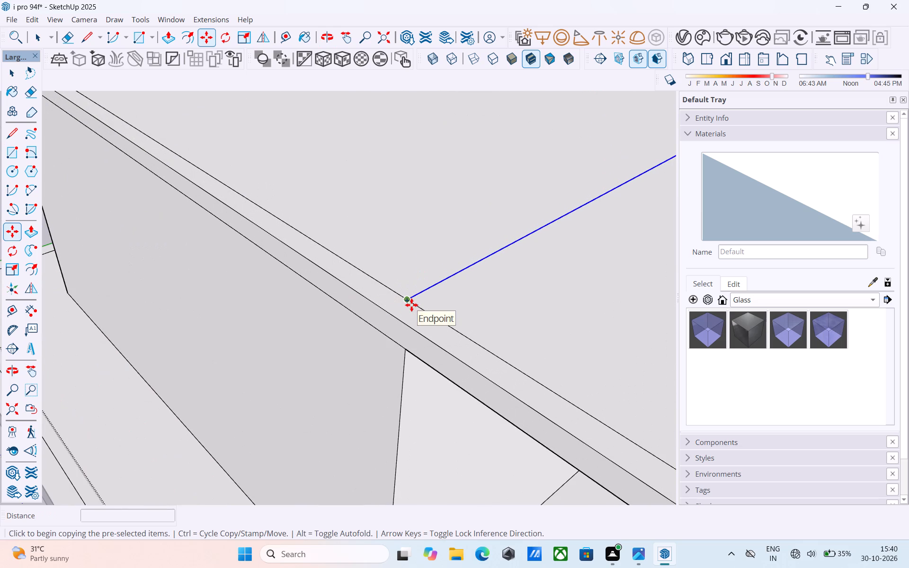
click(410, 303)
click(433, 317)
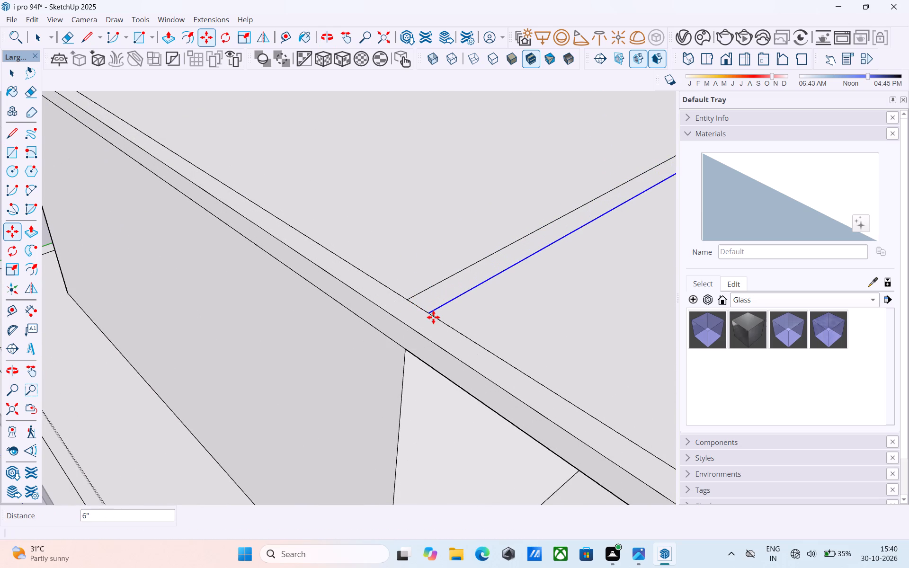
key(space)
Examine the roof's border and dividing strip together with the building from low, front and high viewpoints.
middle_drag(433, 317, 671, 199)
scroll(433, 317, up, 1)
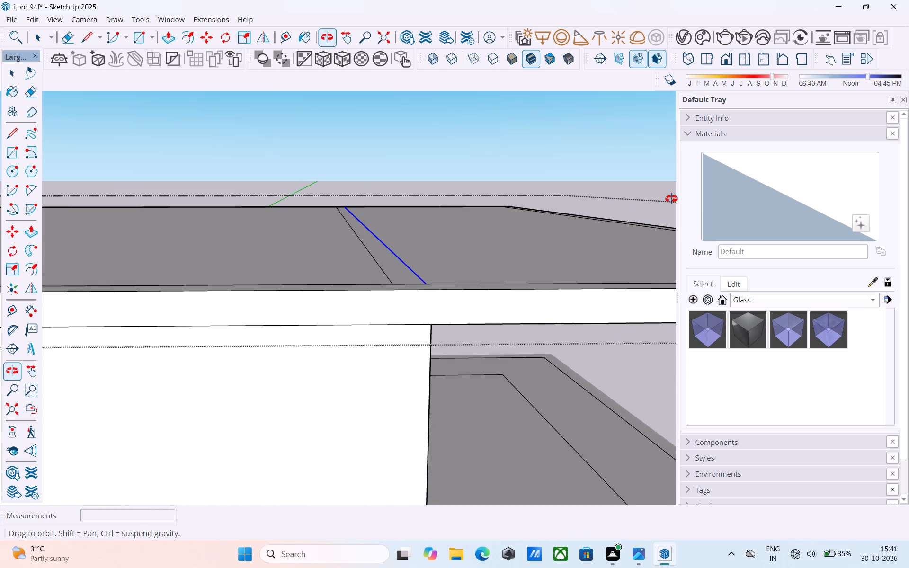
middle_drag(671, 199, 278, 328)
scroll(286, 320, down, 5)
scroll(263, 360, down, 9)
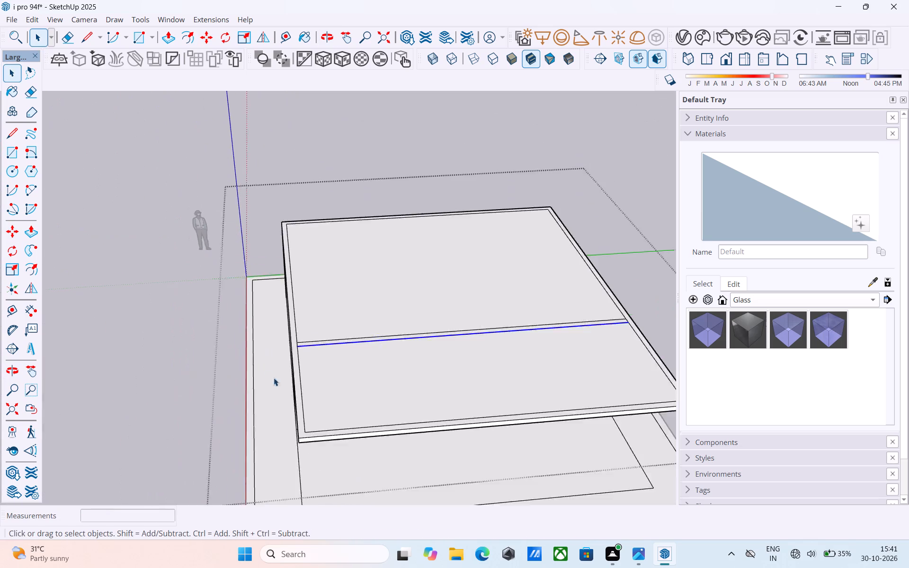
scroll(274, 378, down, 2)
middle_drag(334, 387, 398, 281)
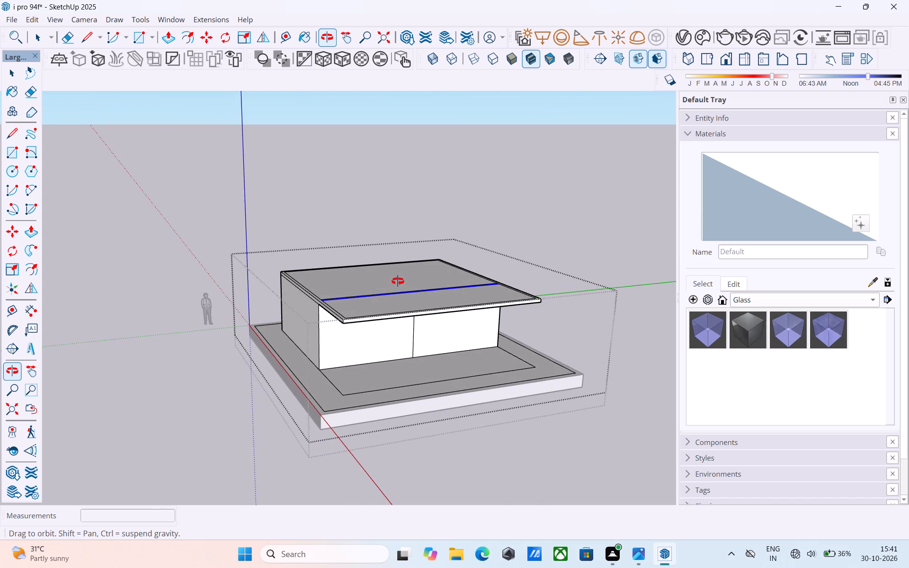
middle_drag(398, 281, 413, 345)
shift+middle_drag(412, 347, 373, 369)
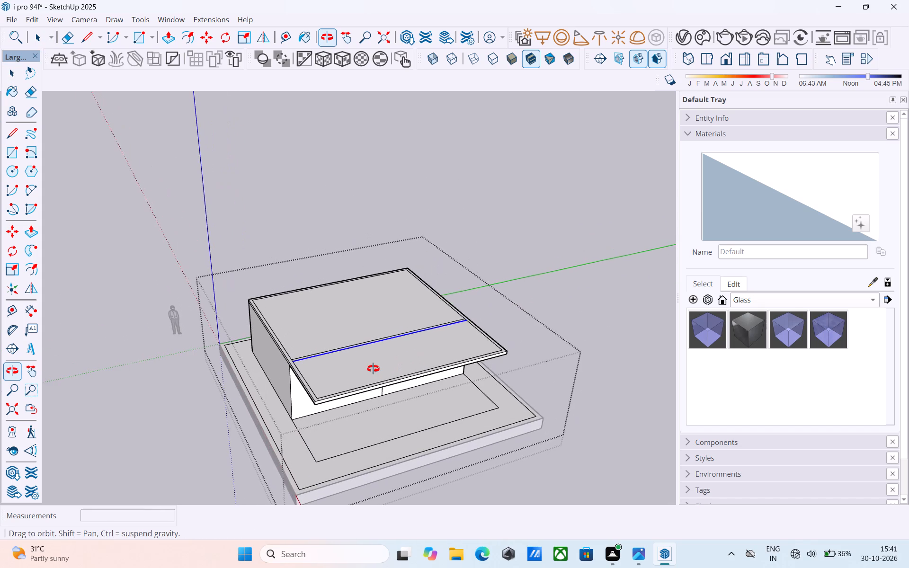
shift+middle_drag(373, 369, 319, 411)
shift+middle_drag(354, 380, 385, 408)
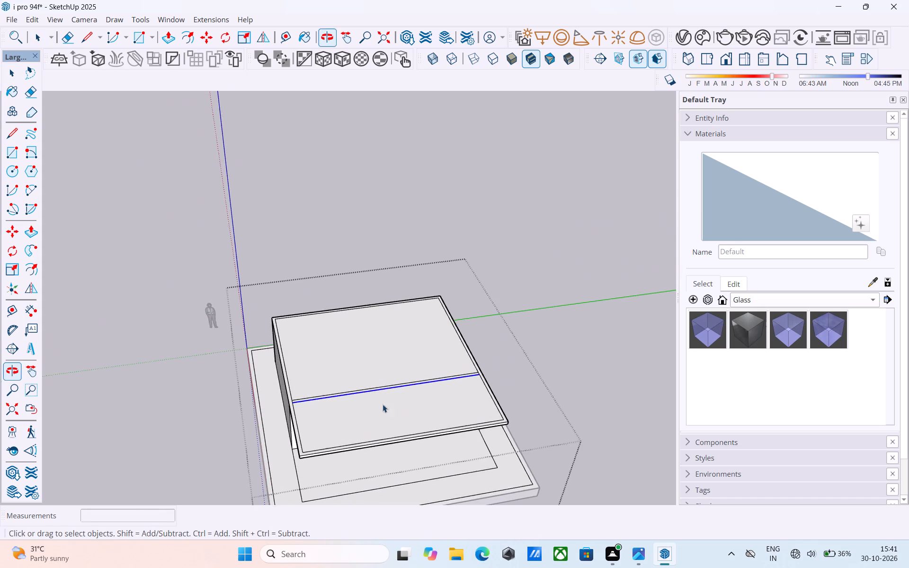
Divide the roof's large panel into quarters with a 19' 6" line and a crossing 29' 6" line between opposite edge midpoints.
scroll(383, 383, up, 6)
key(l)
scroll(382, 377, up, 6)
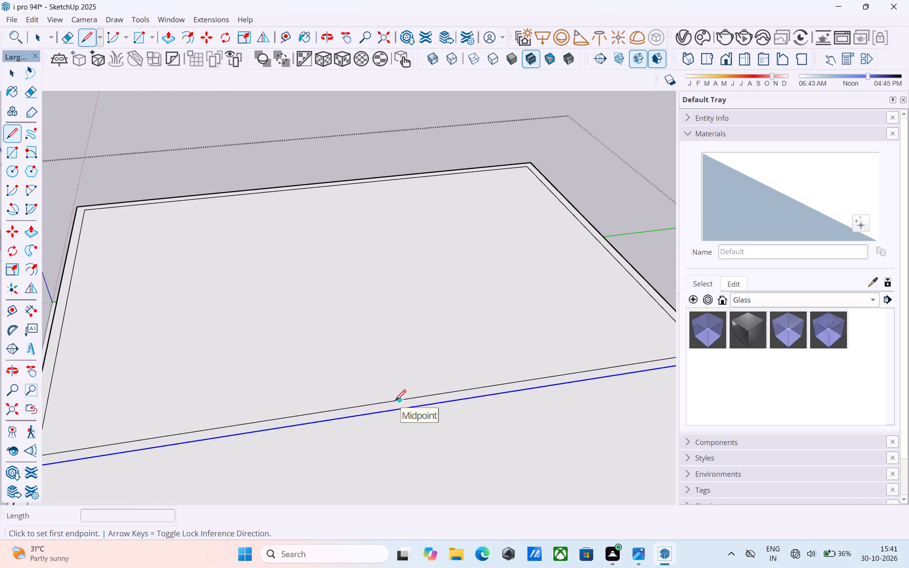
click(395, 402)
scroll(395, 399, down, 5)
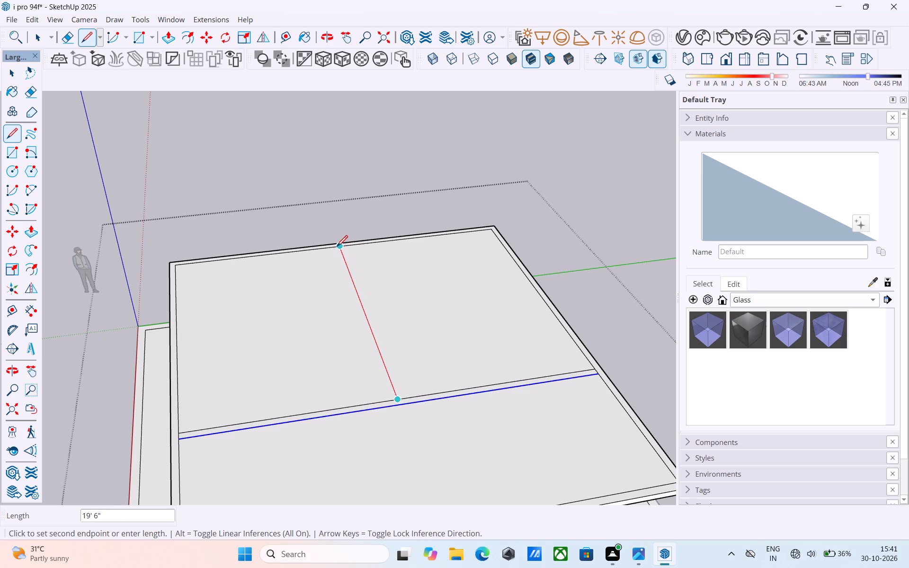
click(337, 248)
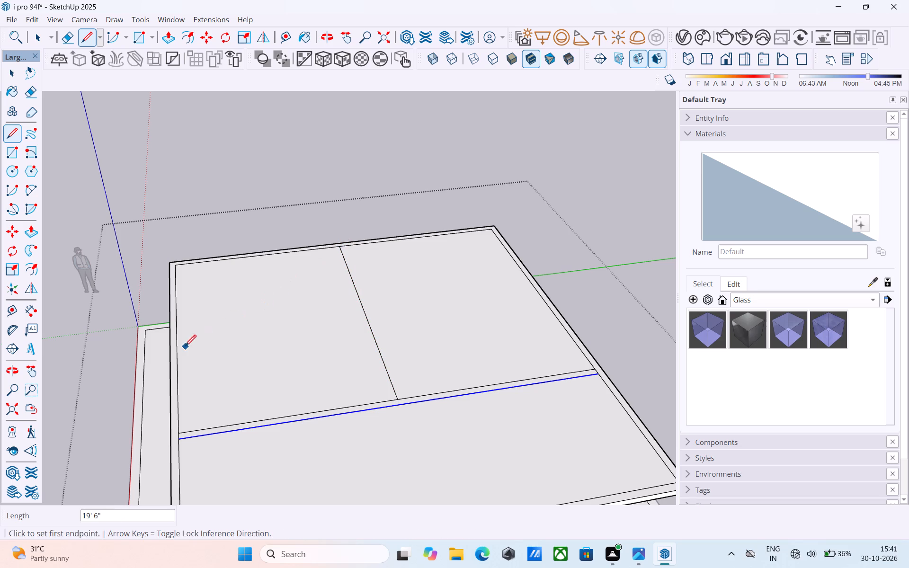
click(175, 337)
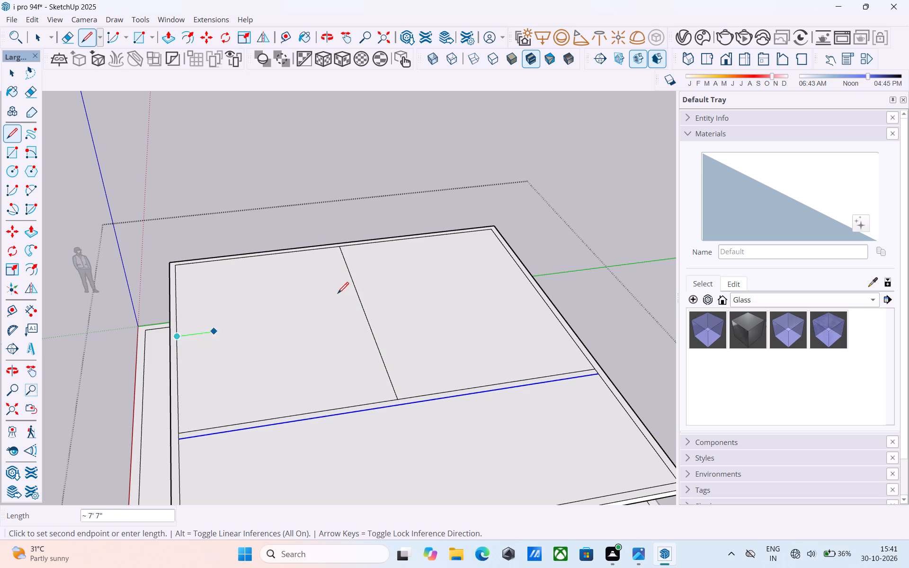
click(536, 292)
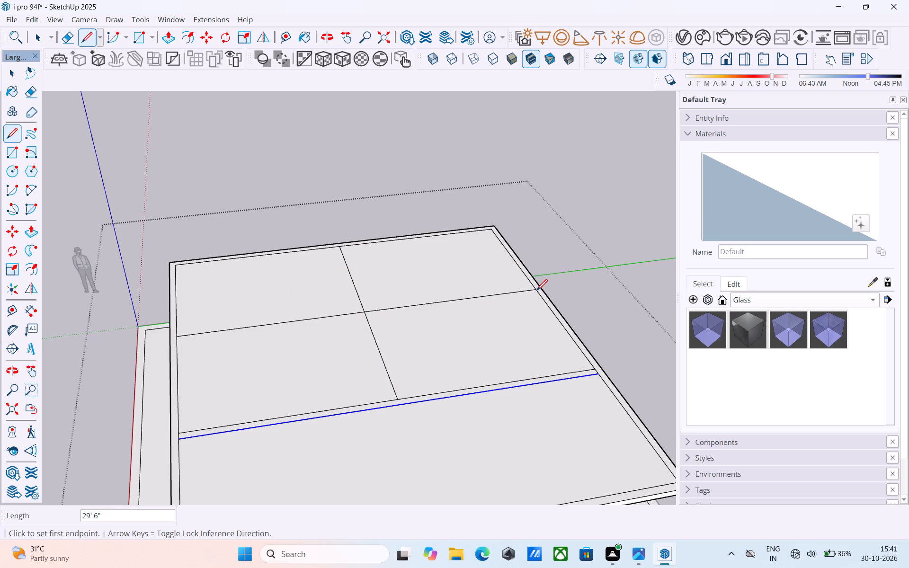
key(space)
Copy both segments of the 19' 6" centre line 6" along the green axis toward the origin.
scroll(523, 296, down, 3)
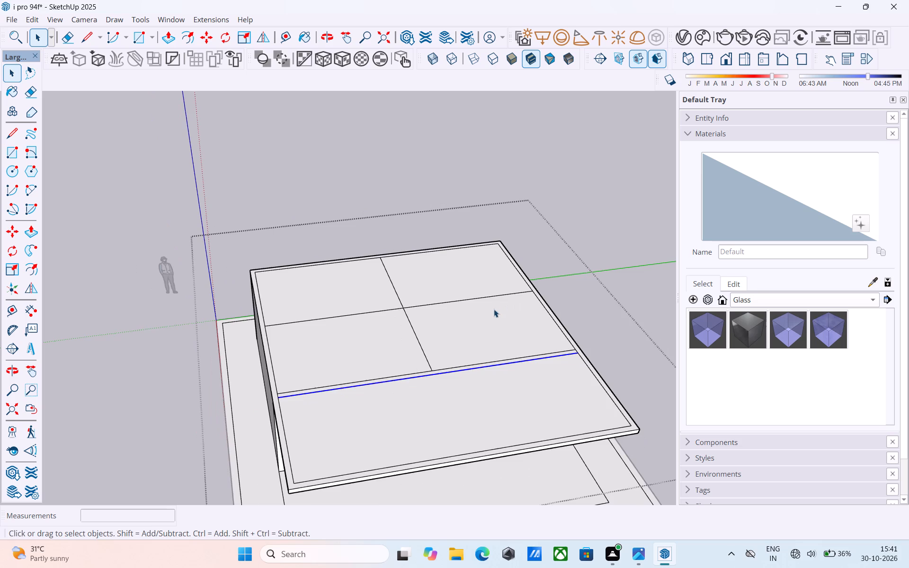
scroll(491, 311, down, 1)
middle_drag(491, 311, 454, 276)
scroll(395, 327, up, 4)
click(395, 321)
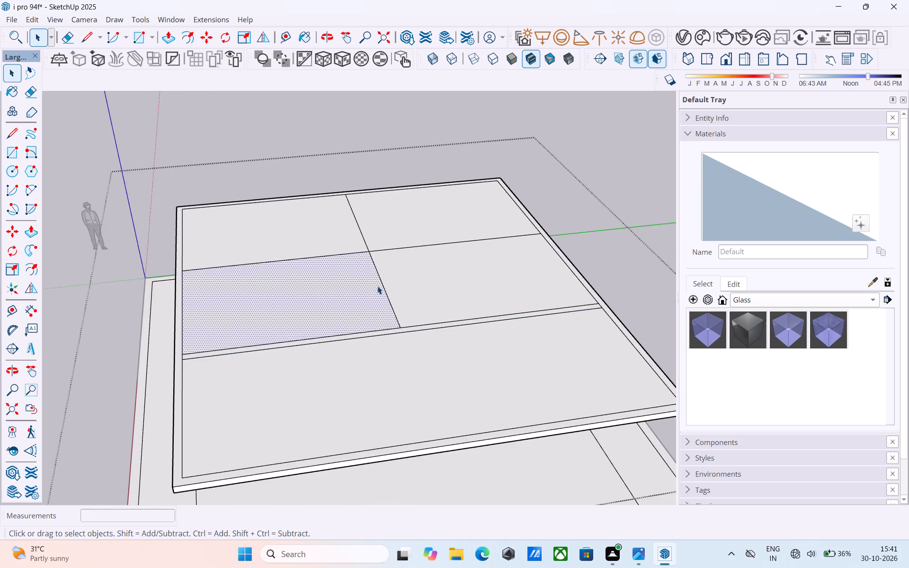
scroll(374, 279, up, 5)
click(367, 239)
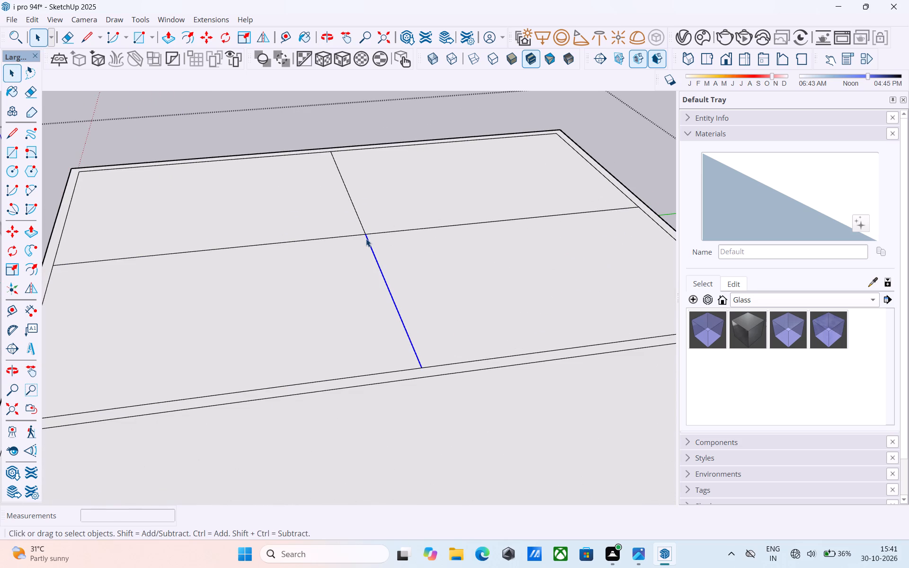
shift+click(363, 227)
key(m)
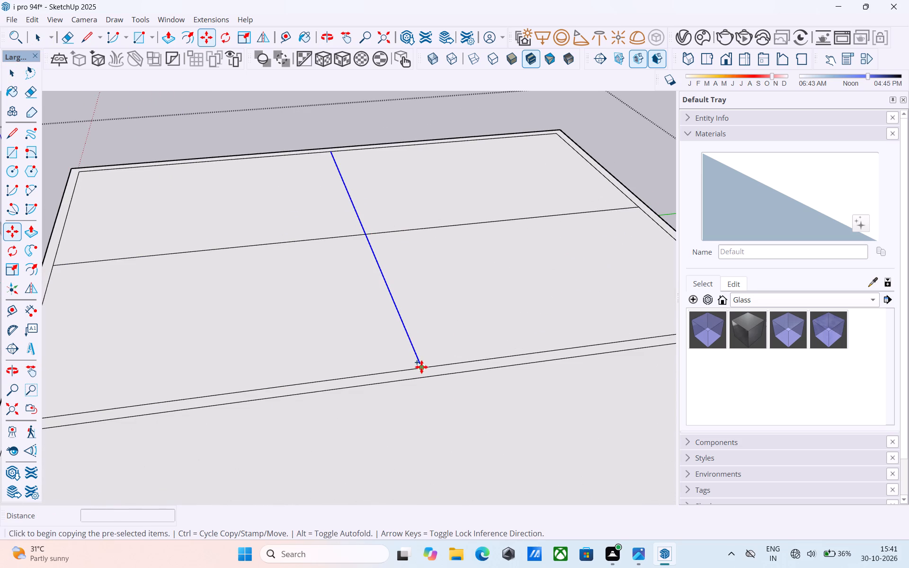
click(421, 367)
click(412, 365)
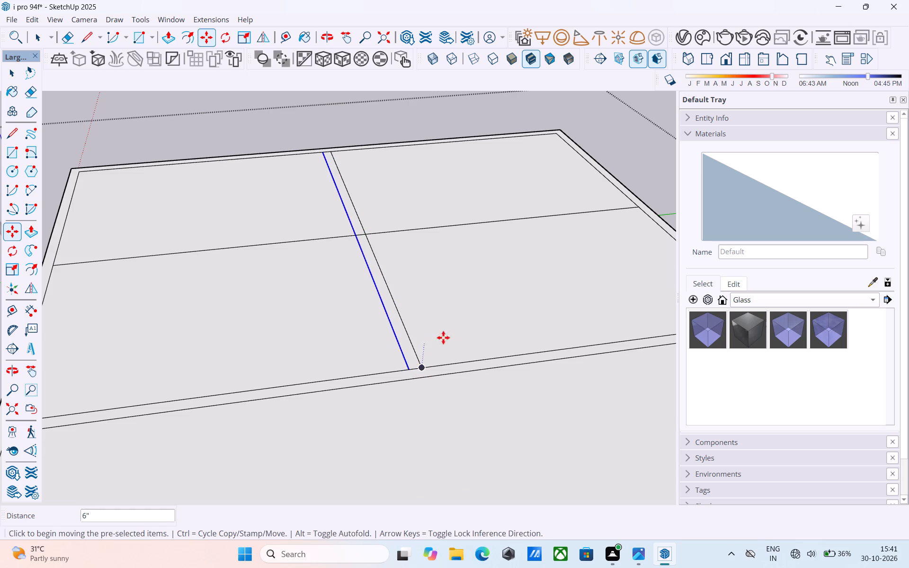
key(space)
Copy all segments of the crossing line between the roof's four panels a strip's width away from the overhang.
scroll(536, 308, down, 2)
click(367, 246)
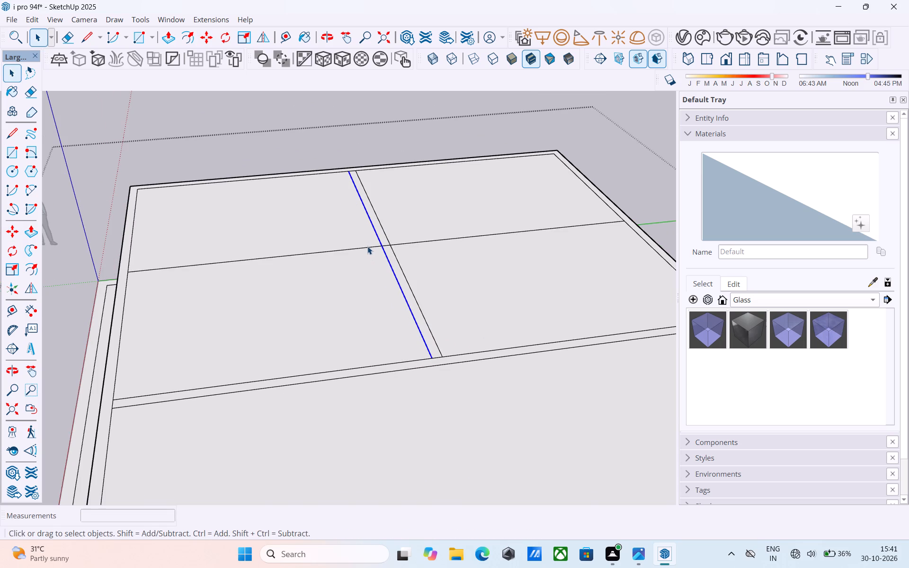
shift+click(386, 244)
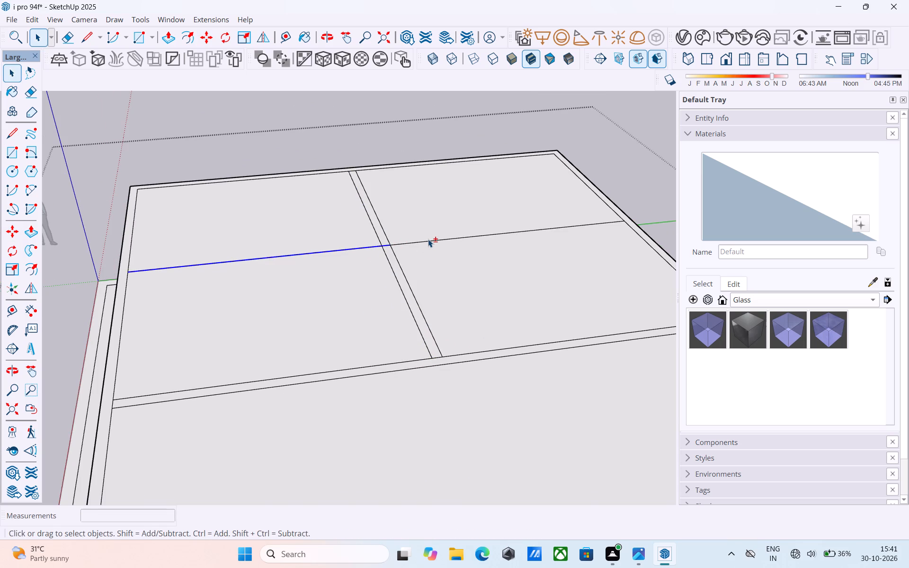
shift+click(428, 239)
shift+click(435, 242)
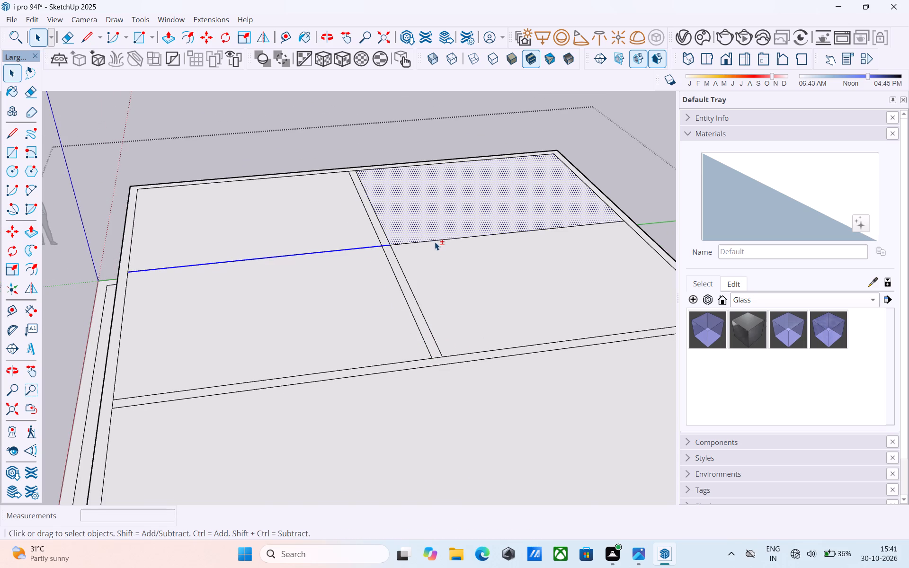
shift+click(435, 231)
key(m)
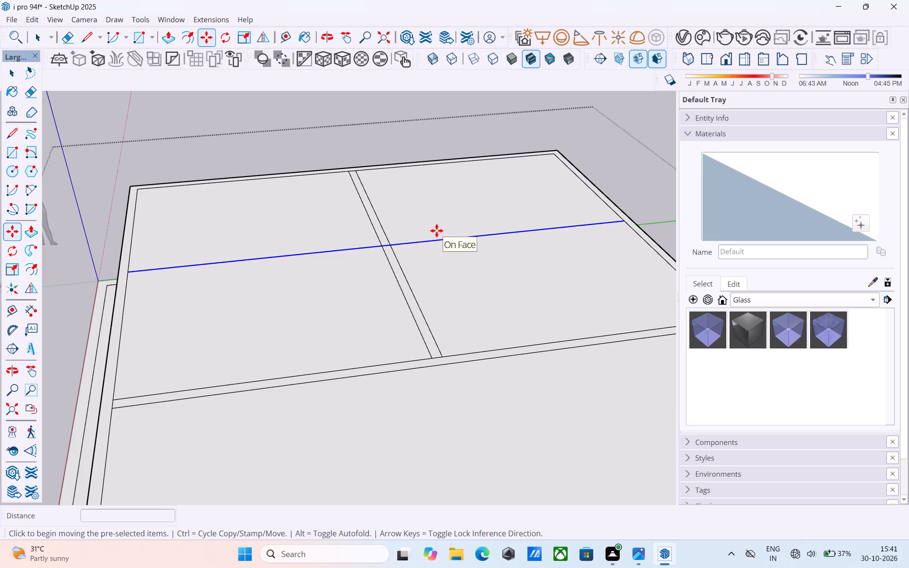
click(385, 247)
click(379, 237)
key(space)
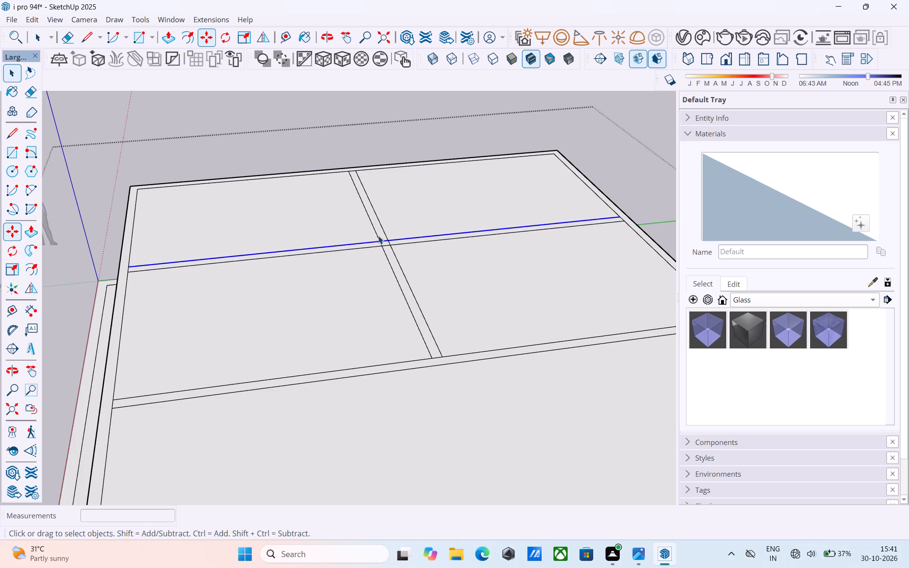
Erase the short edges inside the crossing of the two strips and where the centre strip meets the overhang's dividing strip.
key(e)
scroll(383, 247, up, 7)
click(384, 245)
drag(381, 242, 379, 241)
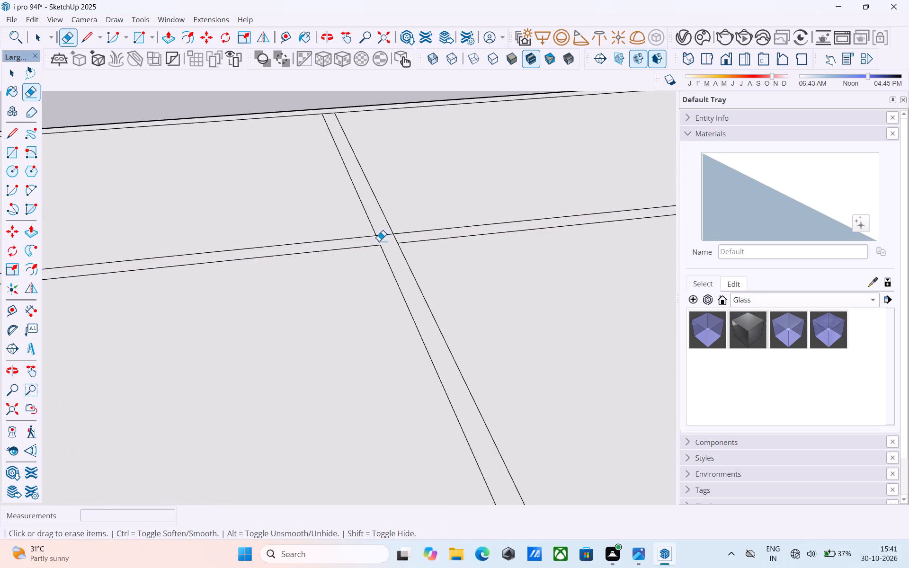
drag(379, 241, 377, 240)
click(382, 235)
click(397, 240)
scroll(366, 297, down, 4)
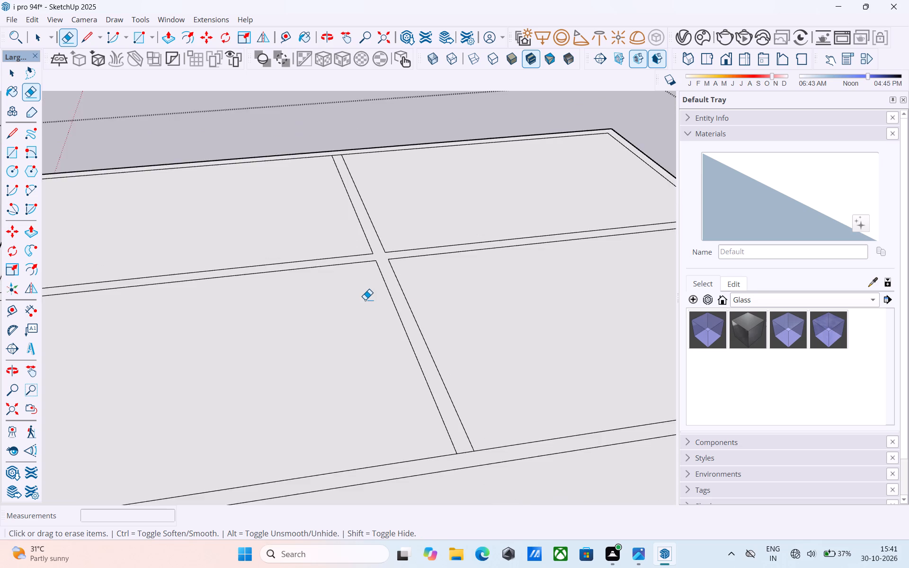
scroll(365, 300, down, 5)
scroll(425, 406, up, 5)
drag(415, 368, 418, 374)
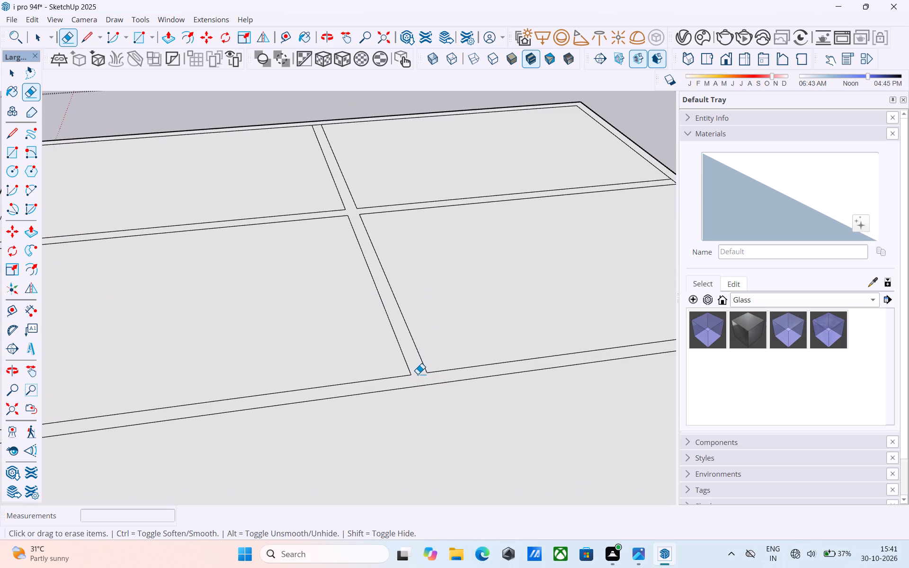
Examine the roof's strip layout up close and the whole building from low and high viewpoints.
scroll(421, 371, down, 6)
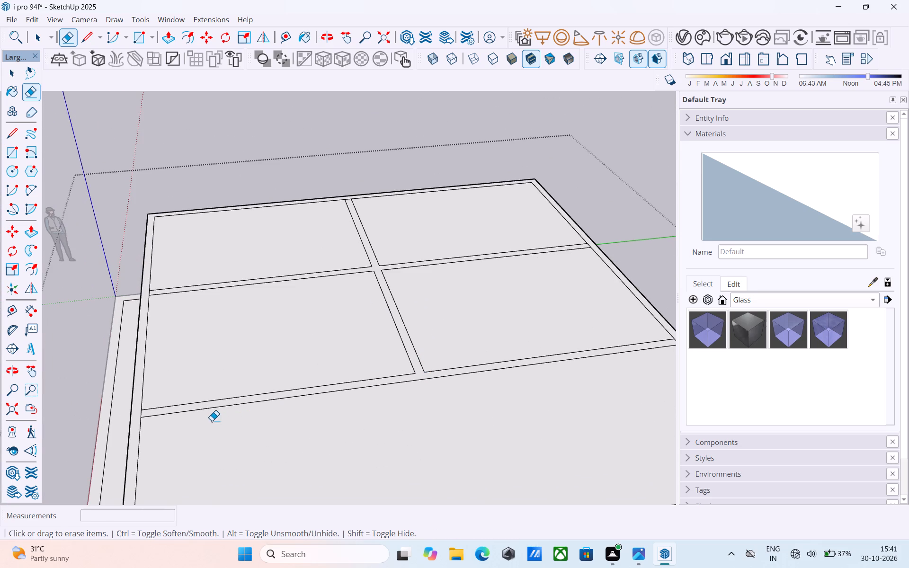
scroll(149, 419, up, 5)
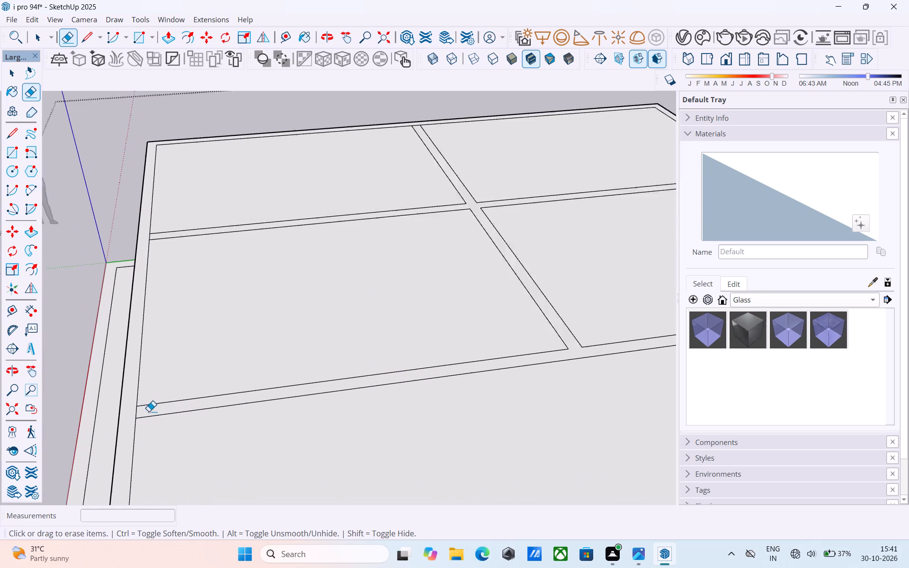
scroll(149, 411, up, 1)
scroll(148, 404, down, 6)
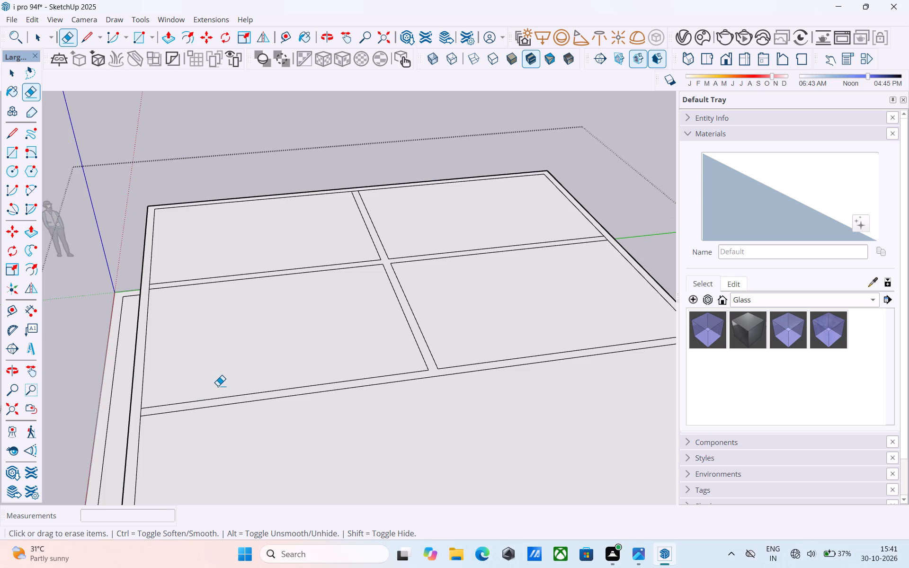
scroll(218, 387, down, 6)
middle_drag(218, 392, 226, 376)
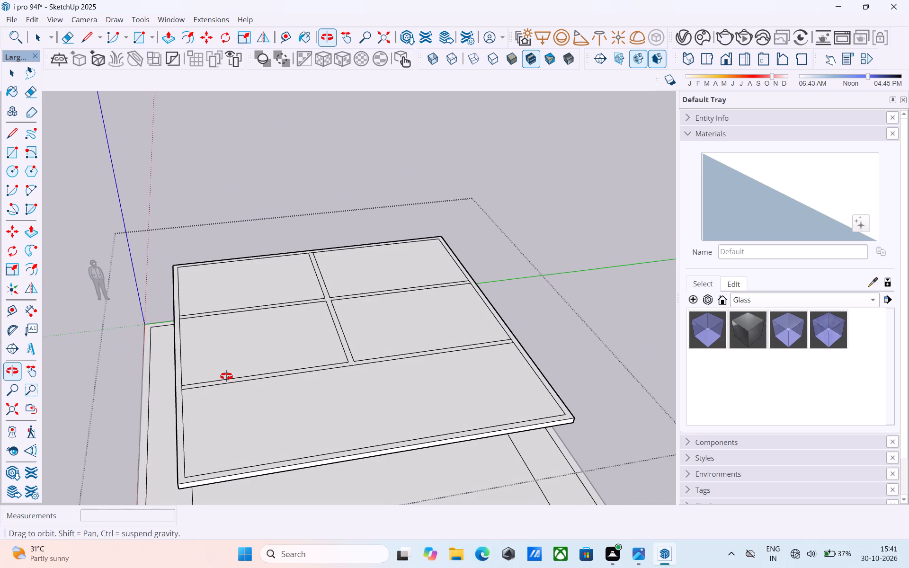
middle_drag(226, 376, 309, 264)
middle_drag(309, 264, 309, 329)
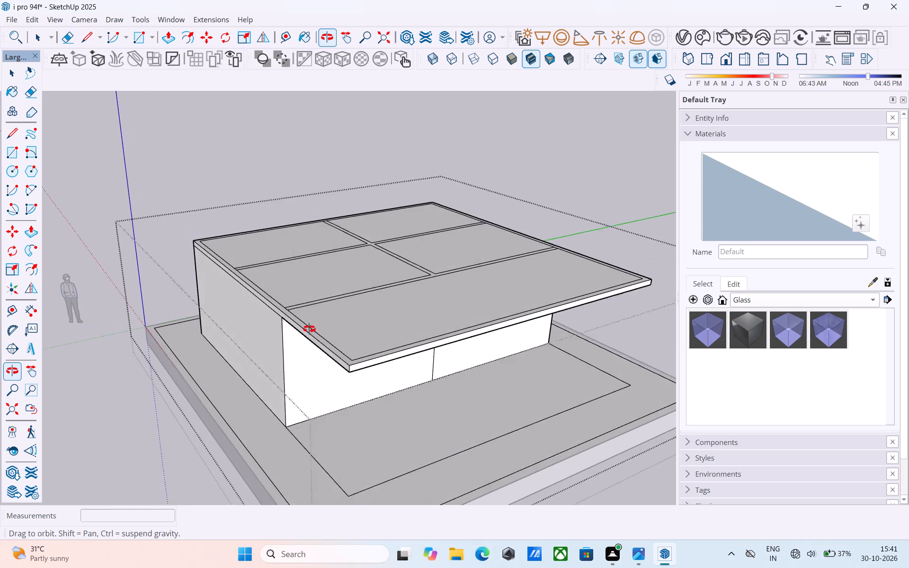
middle_drag(309, 329, 210, 399)
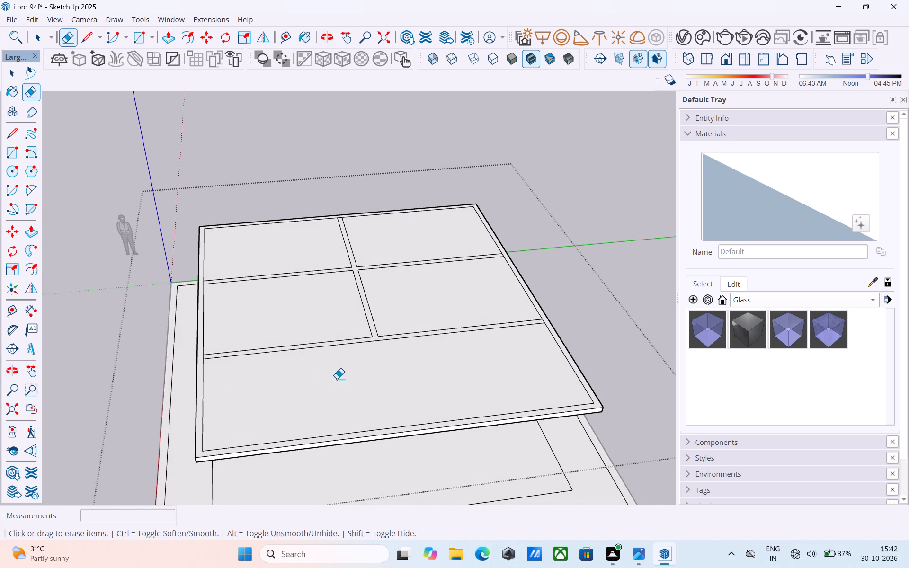
shift+middle_drag(341, 377, 353, 374)
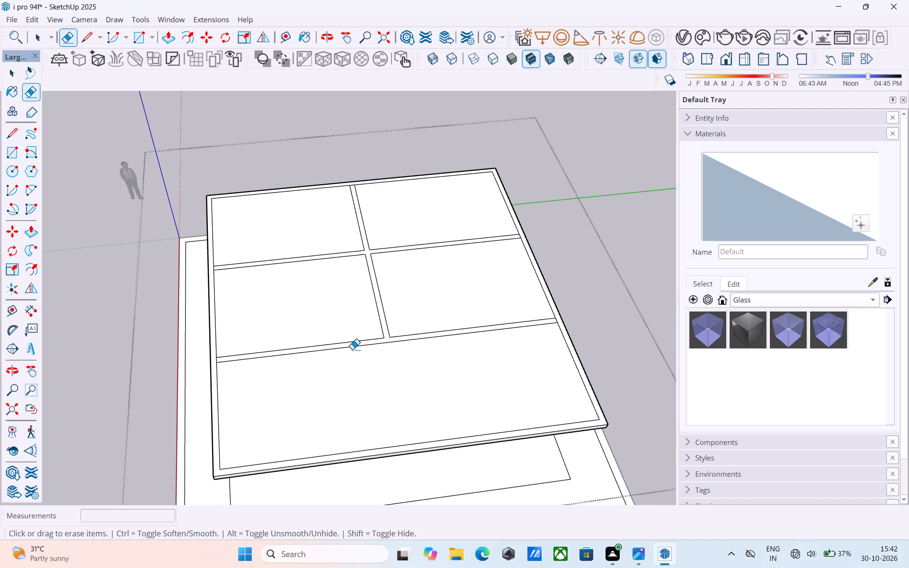
Draw two short lines extending both centre strip edges across the dividing strip to the overhang panel.
key(space)
key(l)
scroll(381, 342, up, 5)
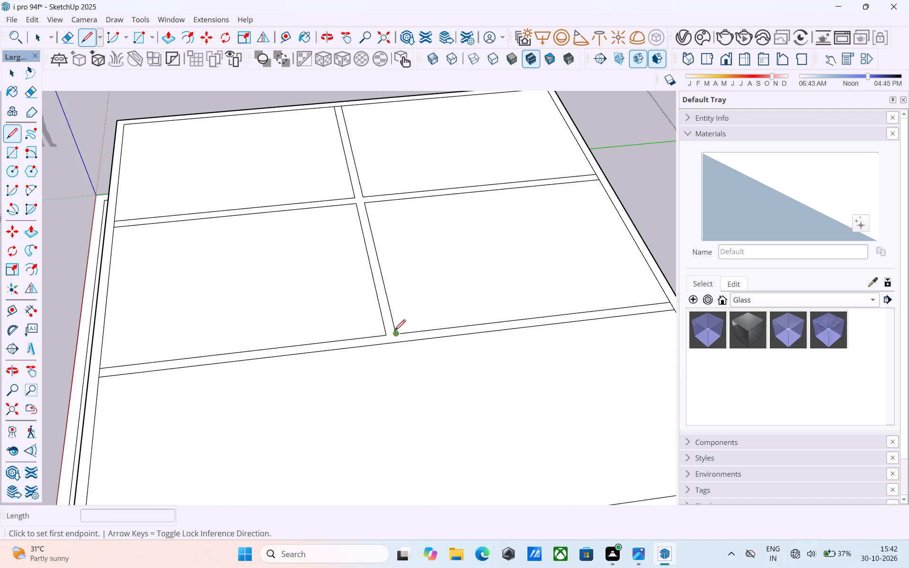
click(396, 331)
click(401, 343)
key(space)
key(l)
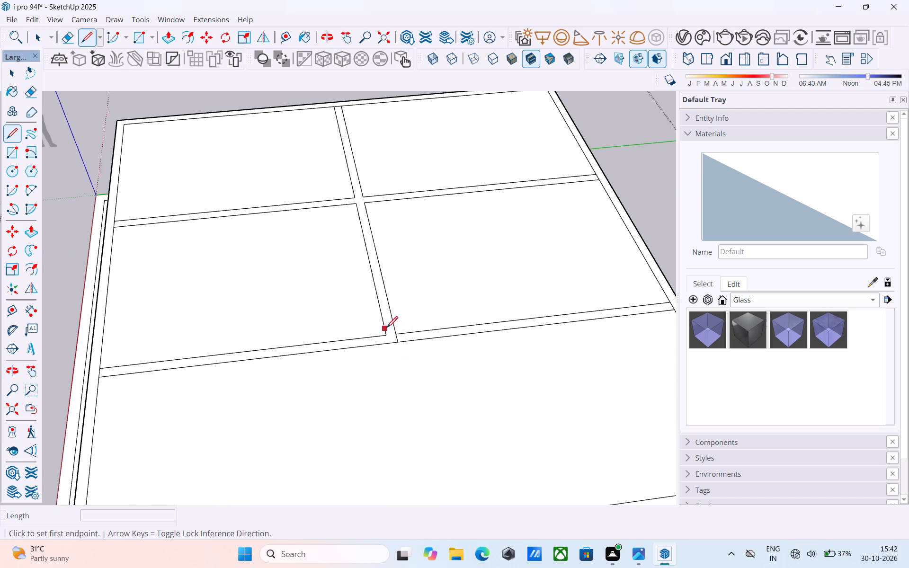
click(381, 338)
click(388, 346)
key(space)
scroll(392, 343, down, 7)
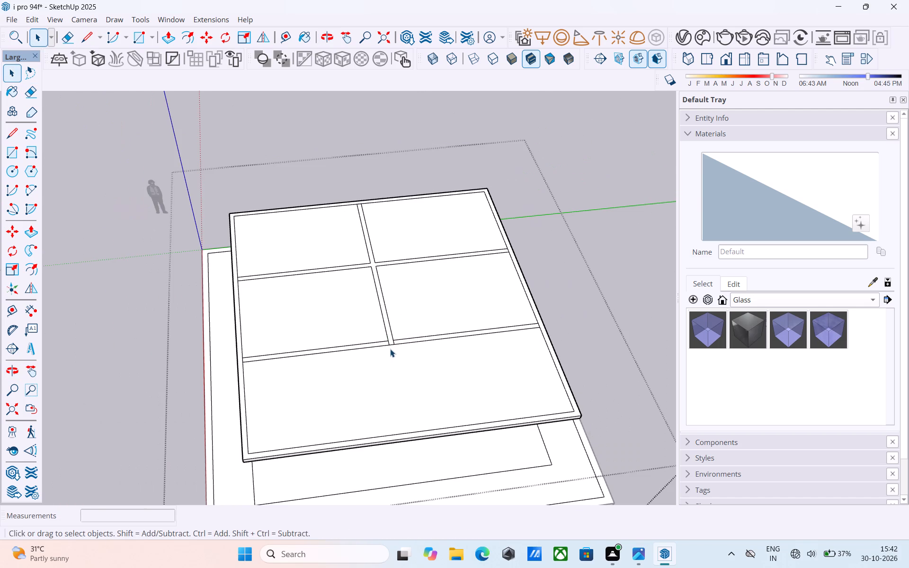
Copy the half of the dividing strip's overhang-side edge nearer the origin 7' into the overhang panel.
middle_drag(388, 340, 513, 335)
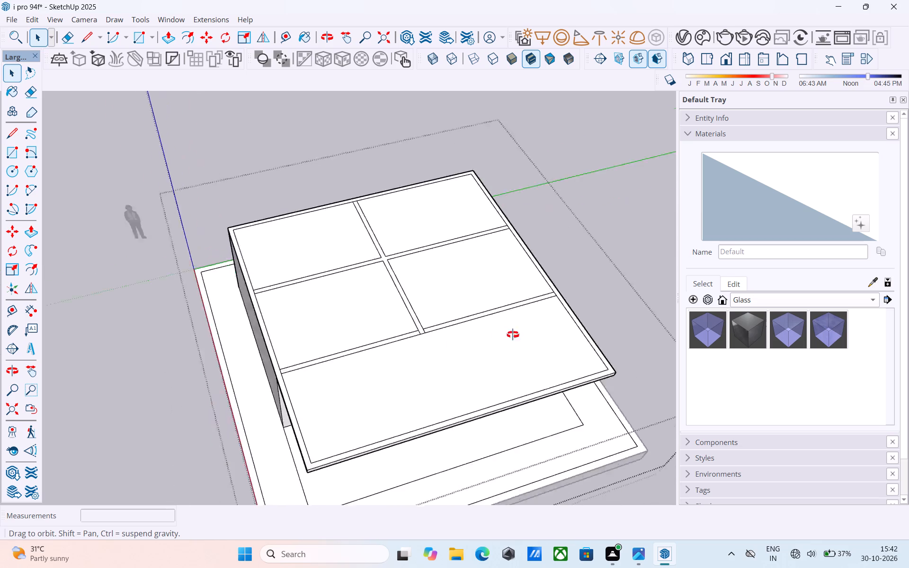
middle_drag(513, 335, 407, 308)
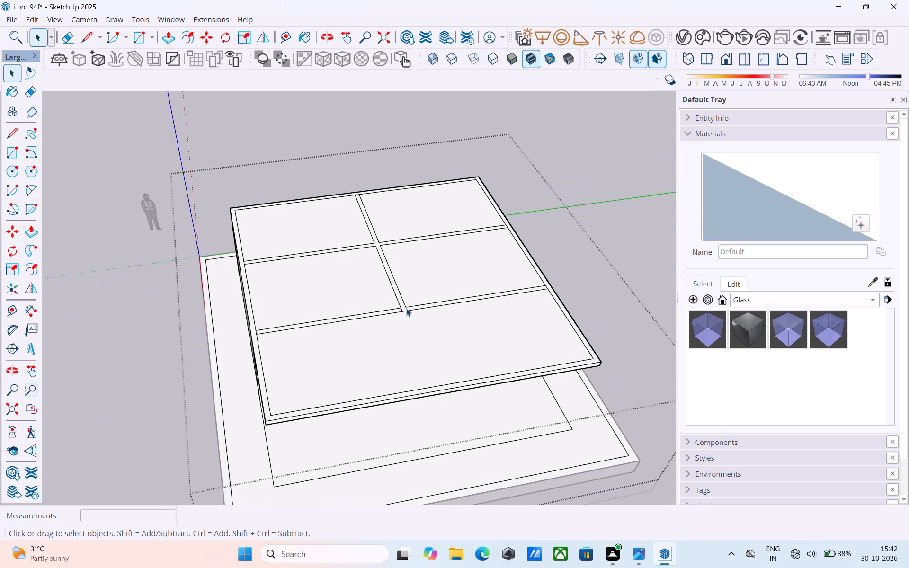
click(385, 315)
key(m)
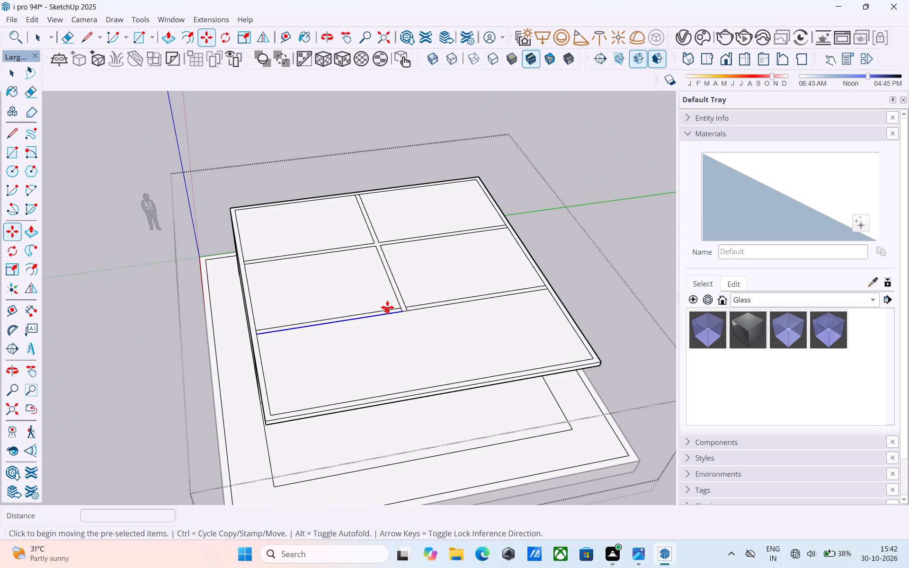
scroll(391, 304, up, 6)
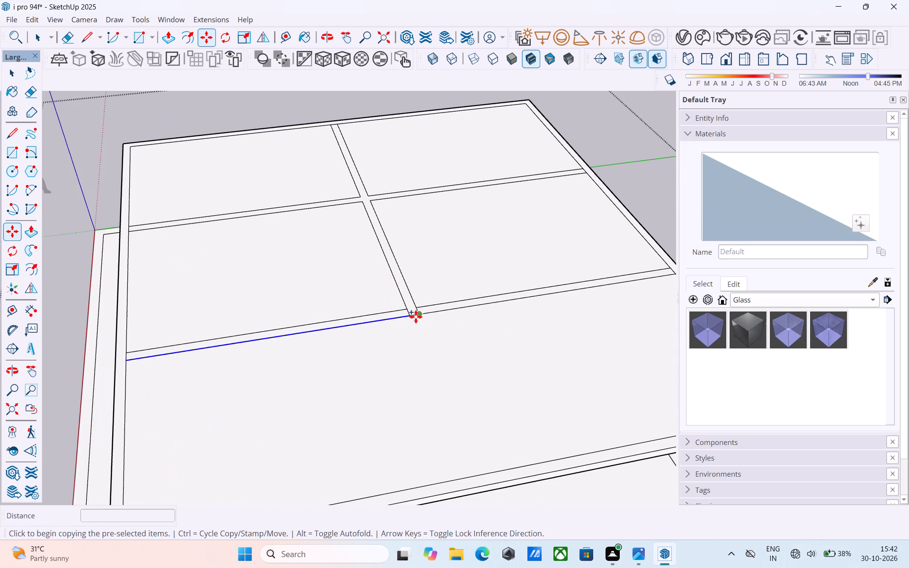
click(409, 315)
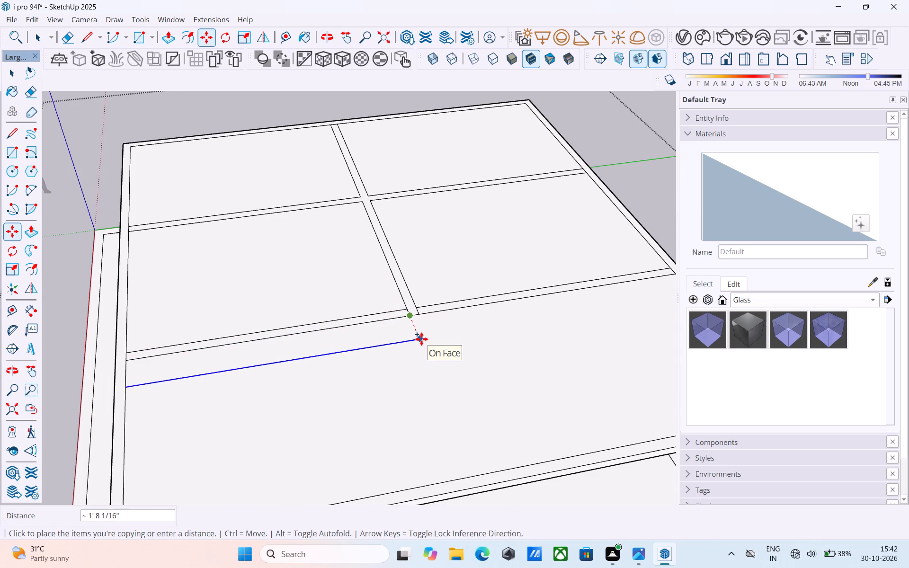
text(7')
key(Return)
scroll(421, 339, down, 7)
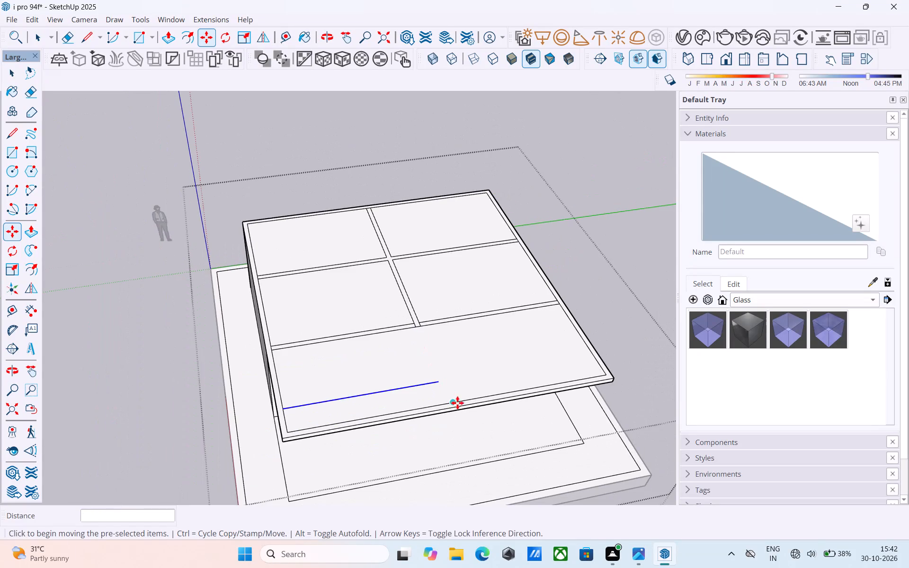
middle_drag(460, 406, 569, 396)
scroll(390, 411, up, 6)
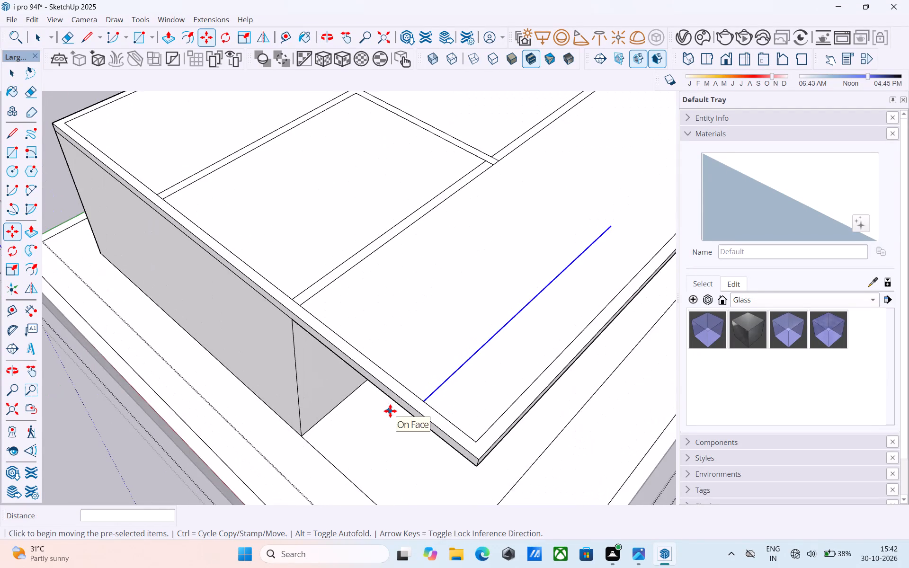
shift+middle_drag(410, 401, 361, 426)
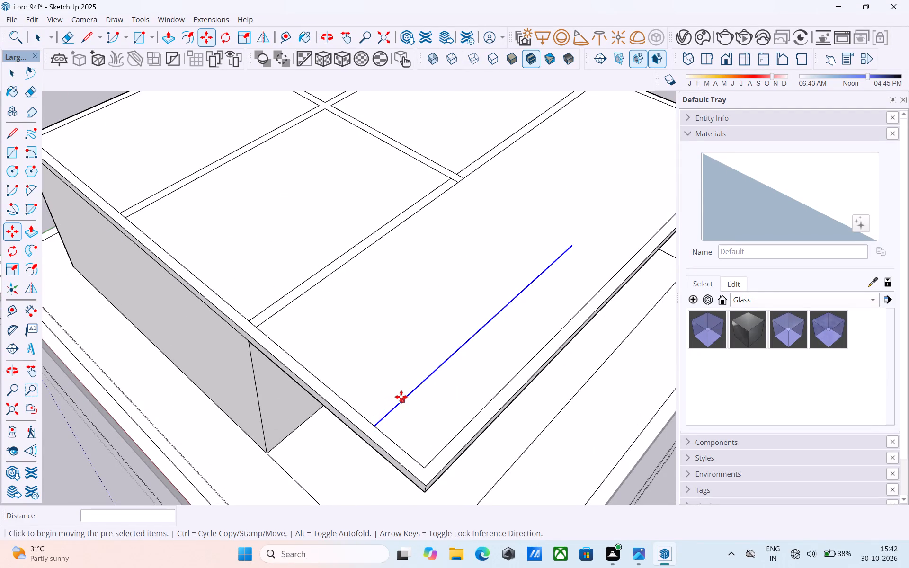
scroll(402, 385, up, 1)
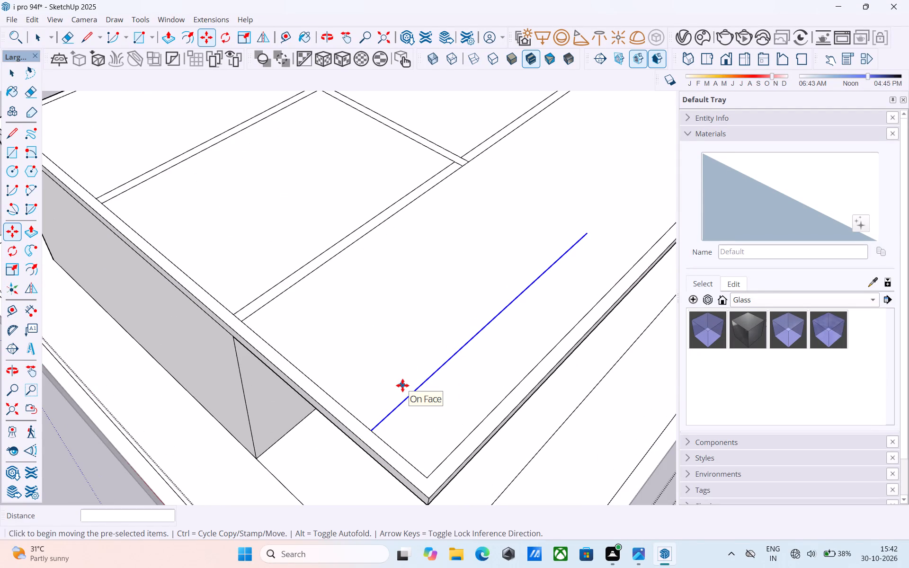
scroll(405, 381, up, 1)
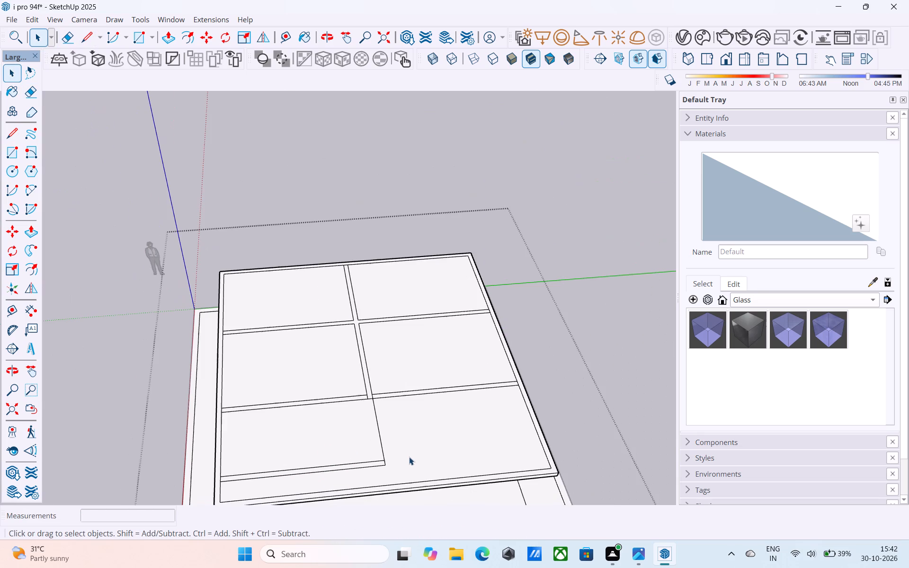
Draw a 7' line from the centre strip's origin-side corner at the dividing strip across the overhang panel to the copied line.
key(l)
scroll(338, 415, up, 4)
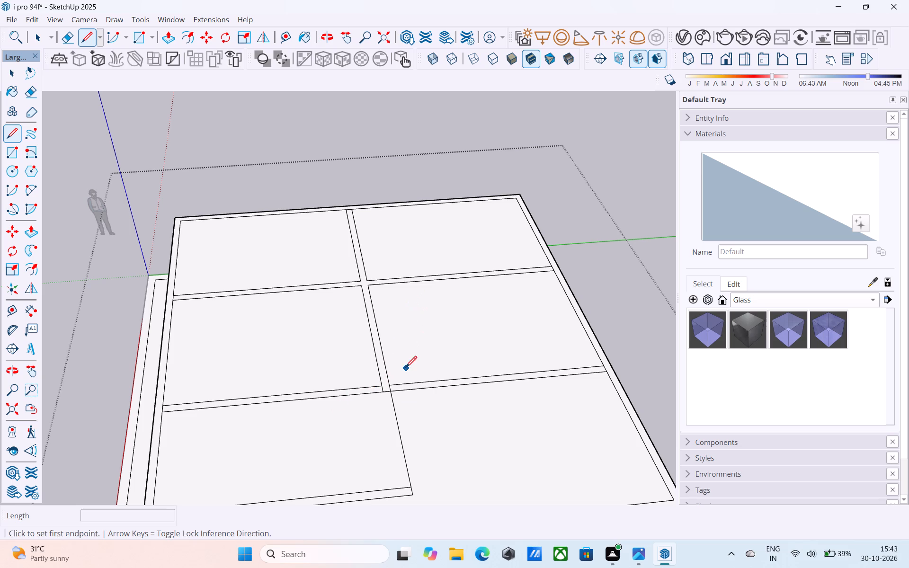
scroll(400, 376, down, 3)
middle_drag(405, 433, 524, 231)
shift+middle_drag(480, 332, 395, 345)
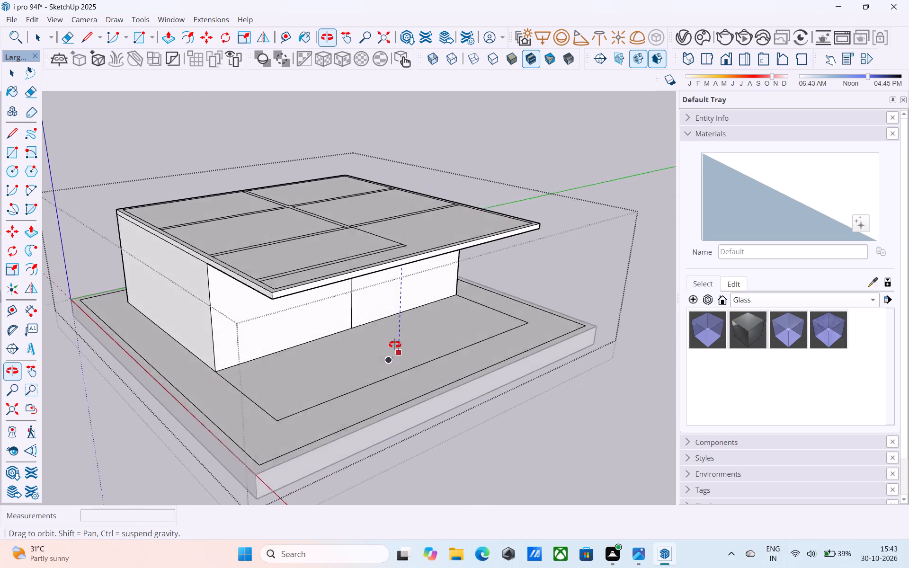
shift+middle_drag(395, 345, 570, 198)
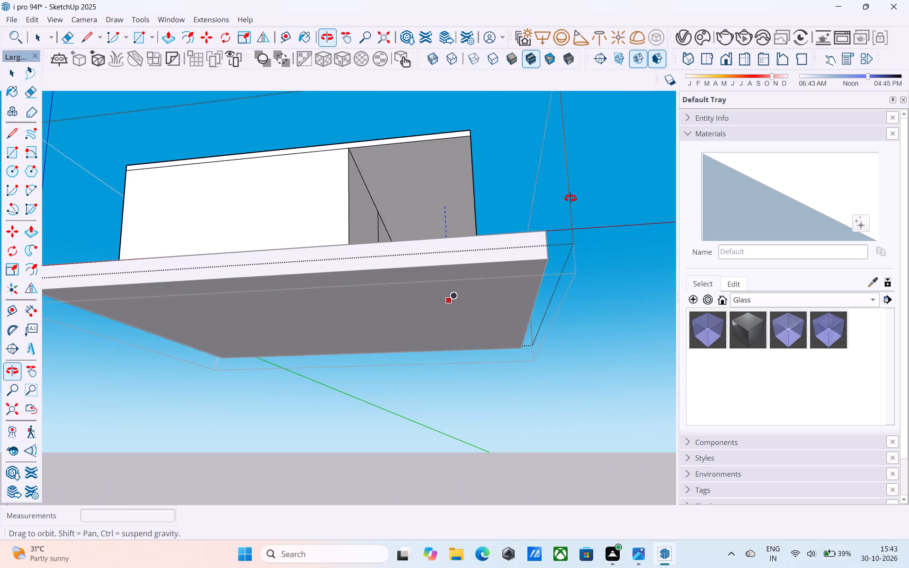
shift+middle_drag(570, 198, 402, 381)
shift+middle_drag(420, 341, 255, 396)
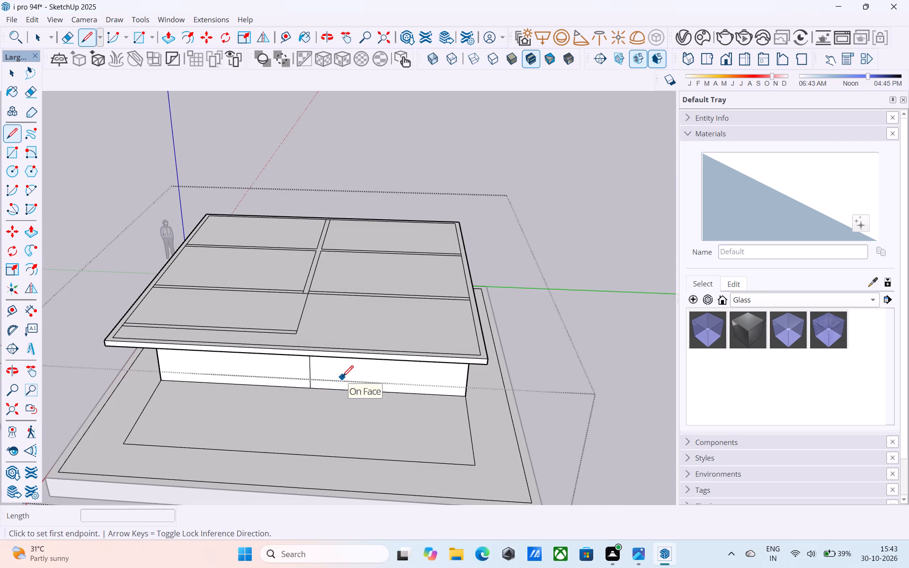
middle_drag(326, 340, 414, 370)
scroll(381, 334, up, 5)
click(382, 314)
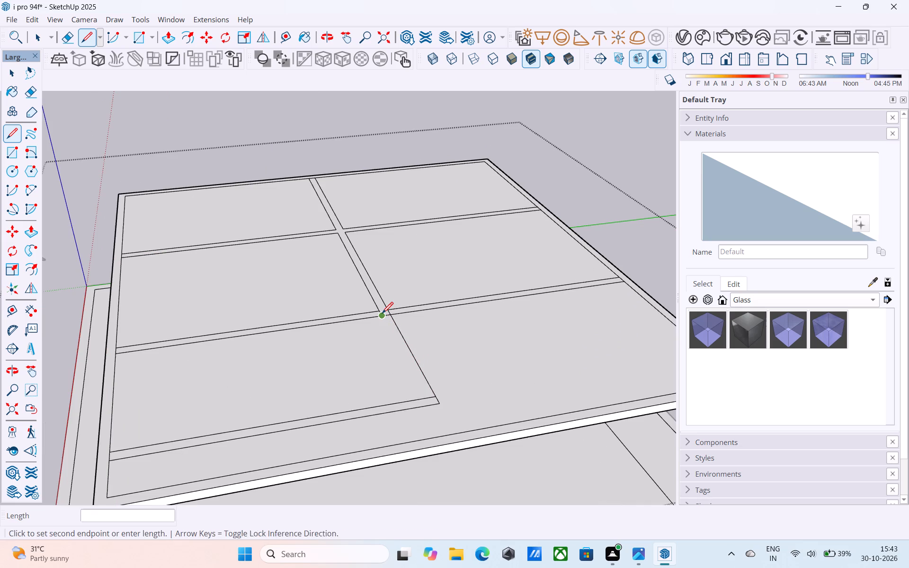
click(423, 398)
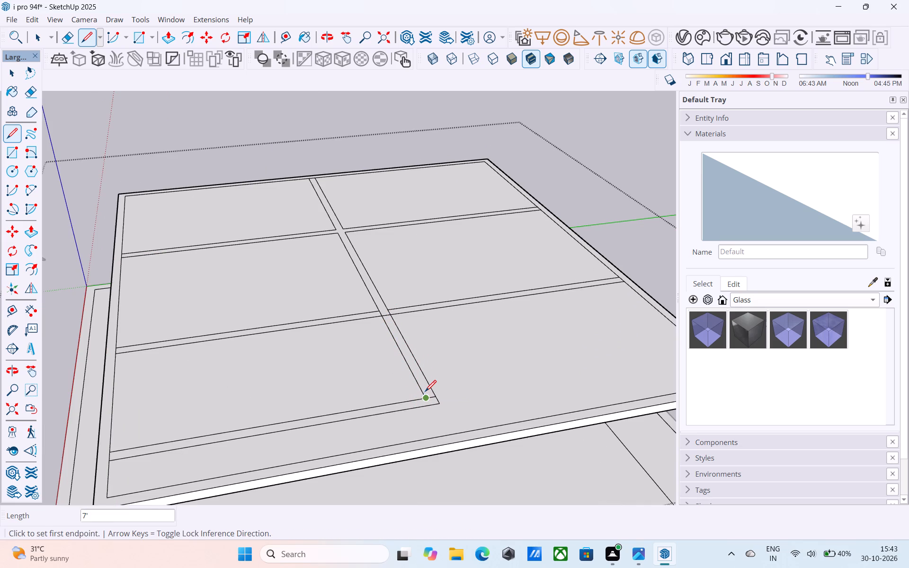
key(space)
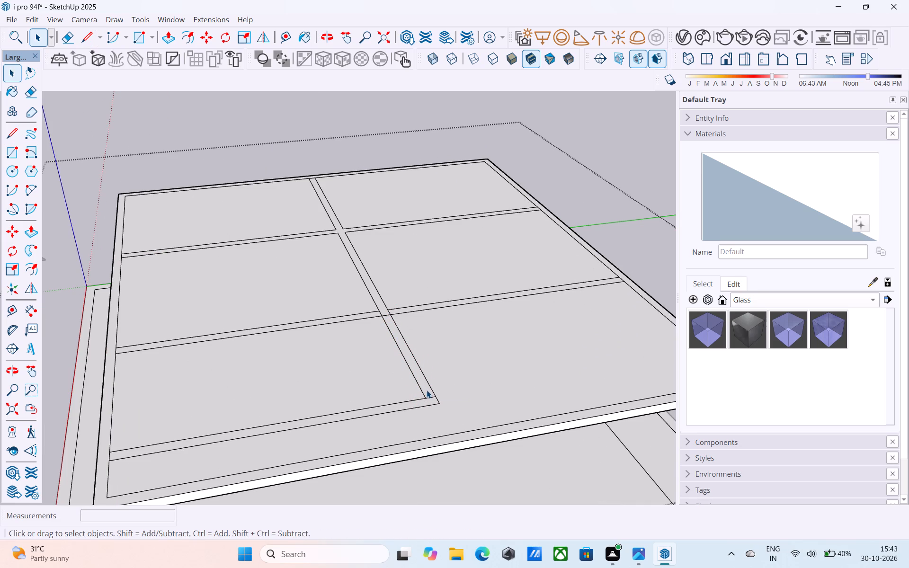
Erase the short line closing off the centre strip's outer end in the overhang panel.
scroll(430, 386, down, 4)
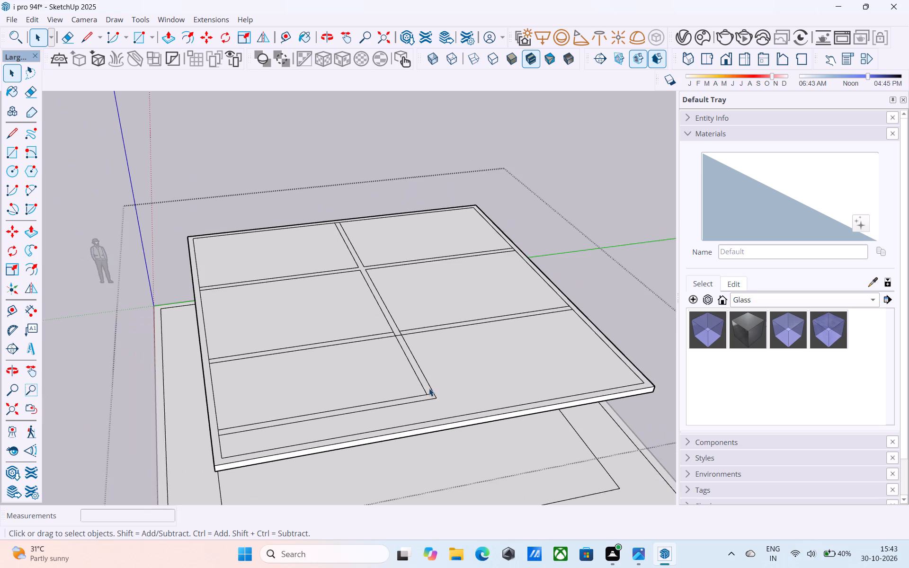
shift+middle_drag(429, 388, 421, 352)
key(e)
scroll(423, 372, up, 4)
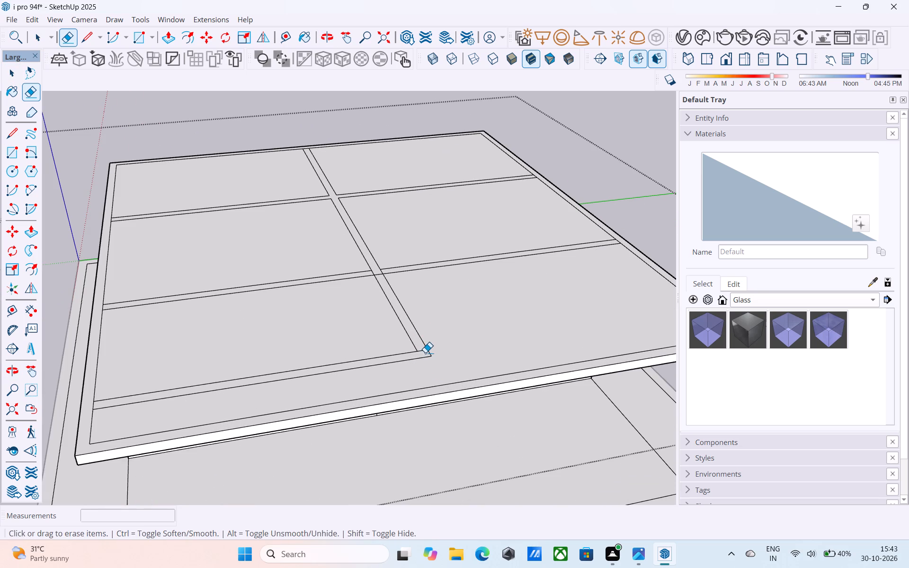
scroll(425, 351, up, 9)
click(420, 348)
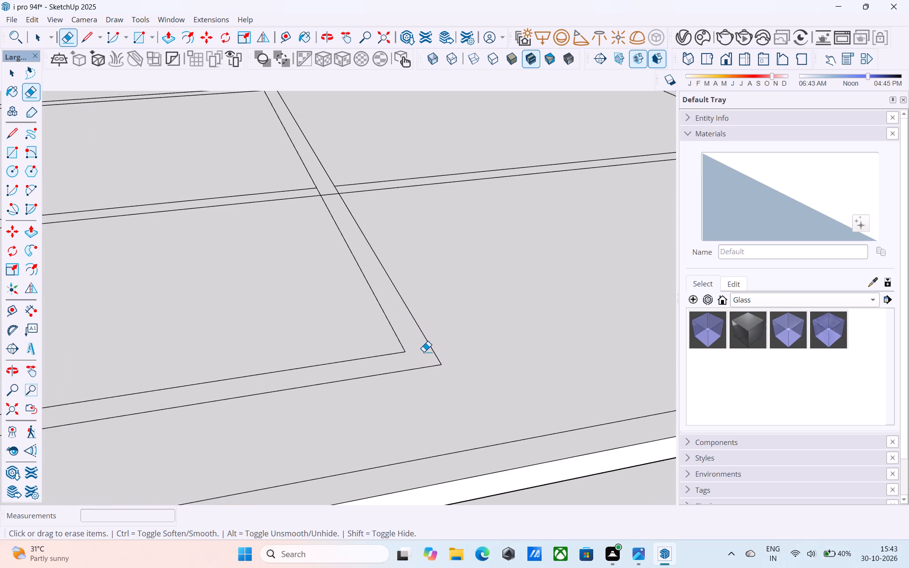
Examine the roof's strip layout and the building's overhang from several sides and heights.
scroll(423, 334, down, 2)
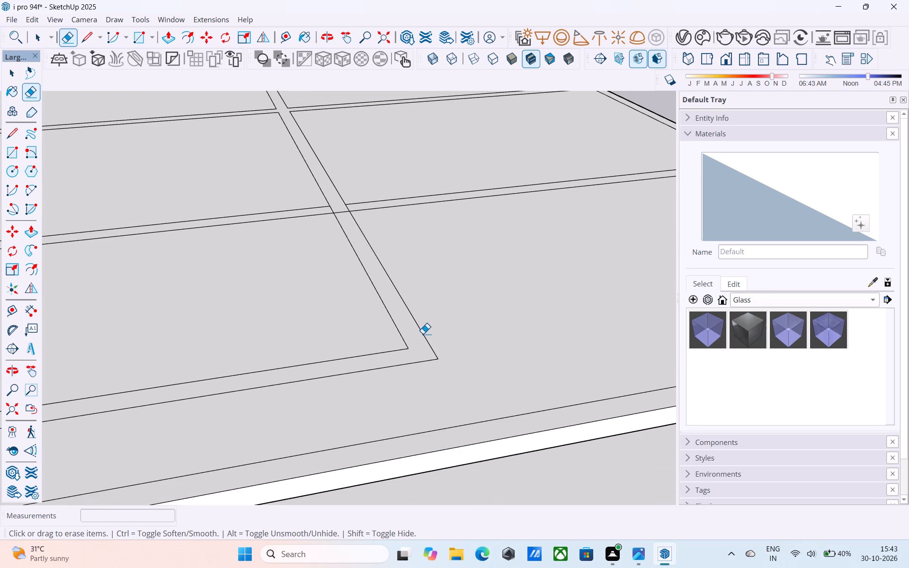
scroll(423, 332, down, 6)
middle_drag(394, 349, 418, 383)
scroll(417, 369, down, 4)
middle_drag(417, 369, 399, 368)
key(space)
scroll(401, 364, down, 4)
middle_drag(385, 364, 386, 360)
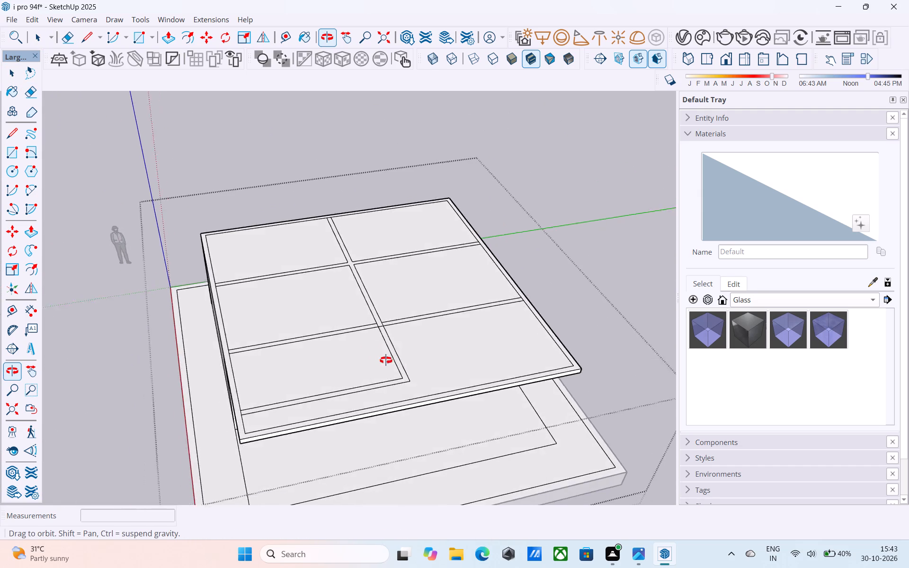
middle_drag(386, 360, 484, 360)
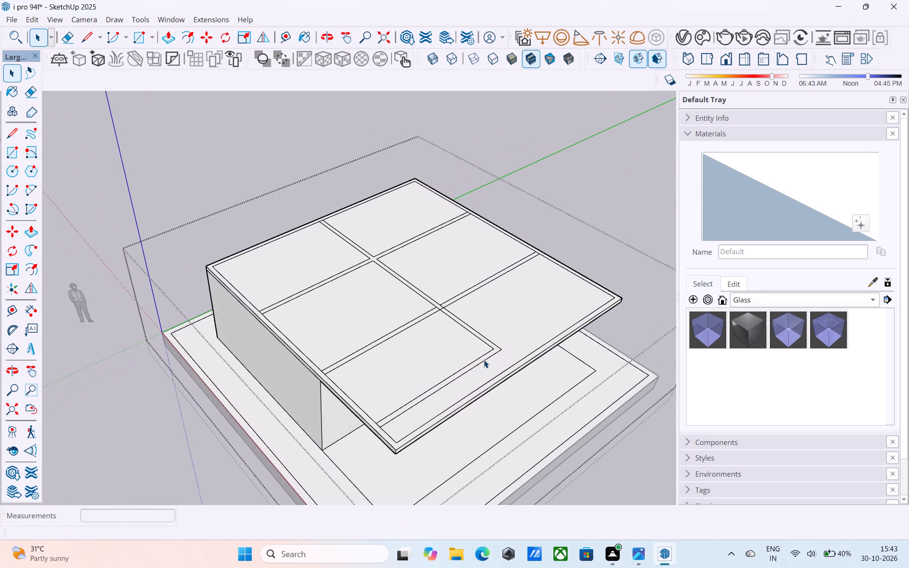
middle_drag(484, 360, 254, 395)
scroll(305, 356, up, 5)
scroll(317, 343, down, 6)
middle_drag(315, 371, 426, 335)
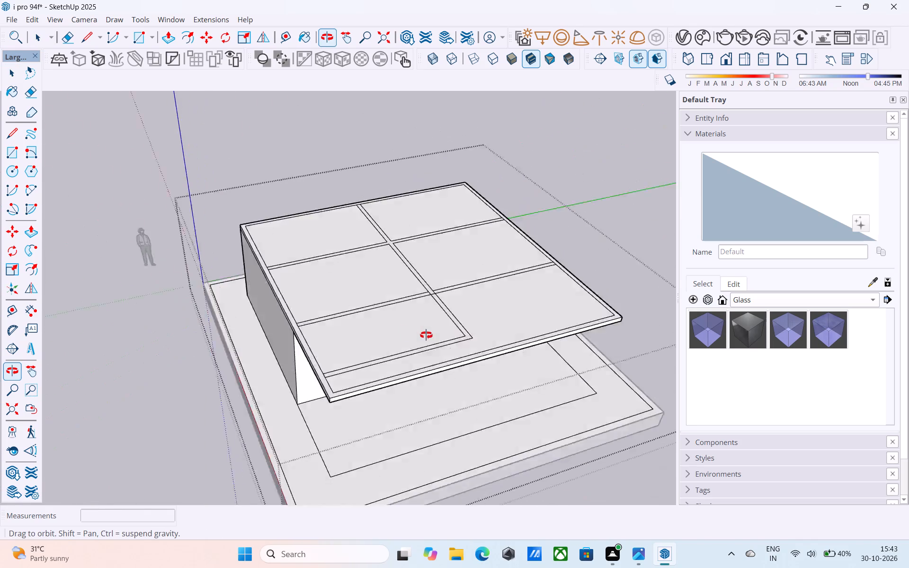
middle_drag(426, 335, 352, 354)
middle_drag(352, 354, 355, 383)
middle_drag(356, 395, 289, 404)
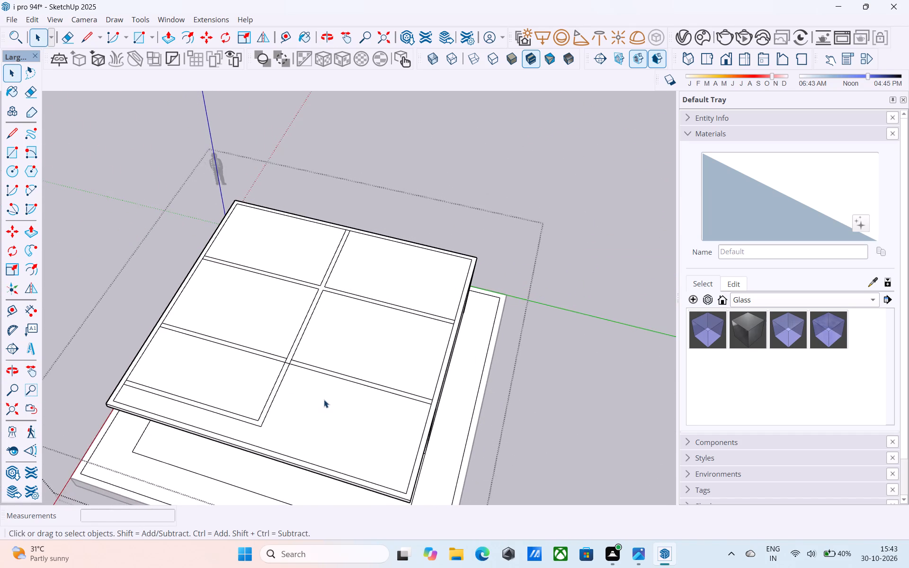
shift+middle_drag(323, 399, 303, 365)
middle_click(303, 364)
Copy the half of the dividing strip's overhang-side edge farther from the origin 7' 6" into the overhang panel, to the centre strip's outer corner.
scroll(256, 376, up, 4)
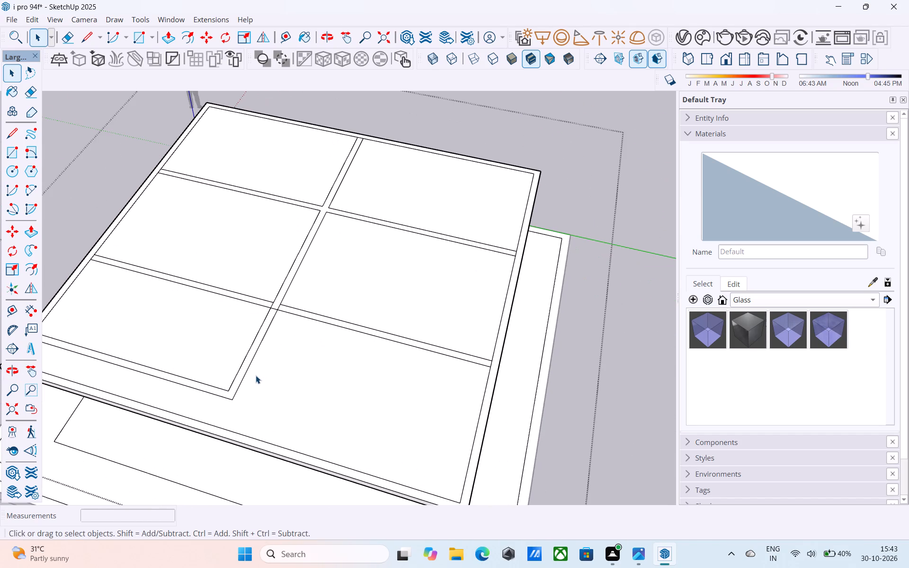
click(337, 325)
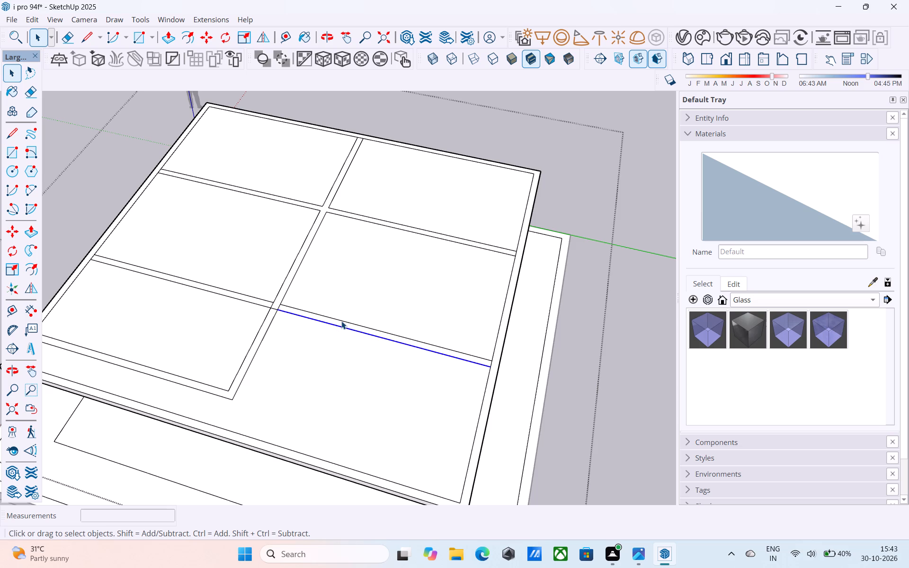
key(m)
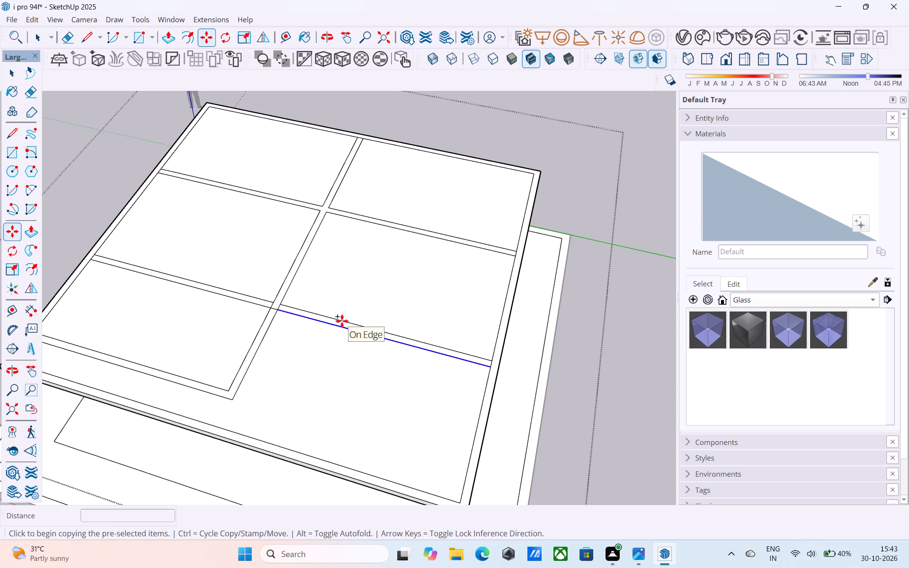
click(276, 311)
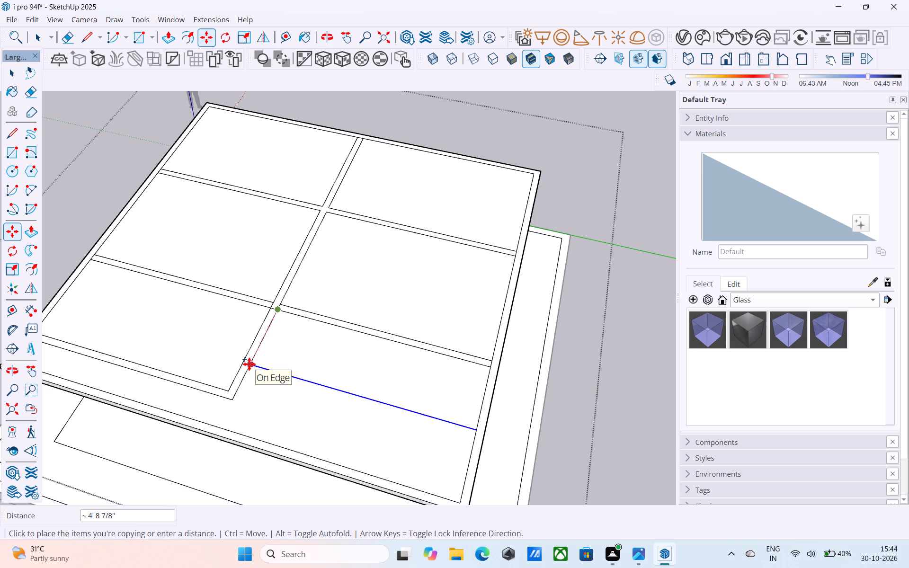
click(239, 394)
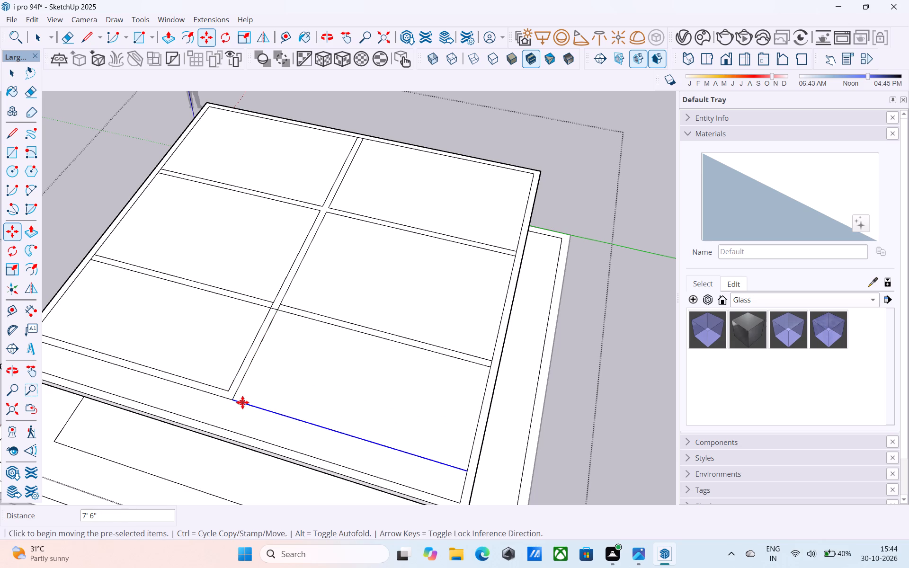
Copy that new line 6" back toward the dividing strip to form the outer cross strip.
click(235, 401)
click(241, 391)
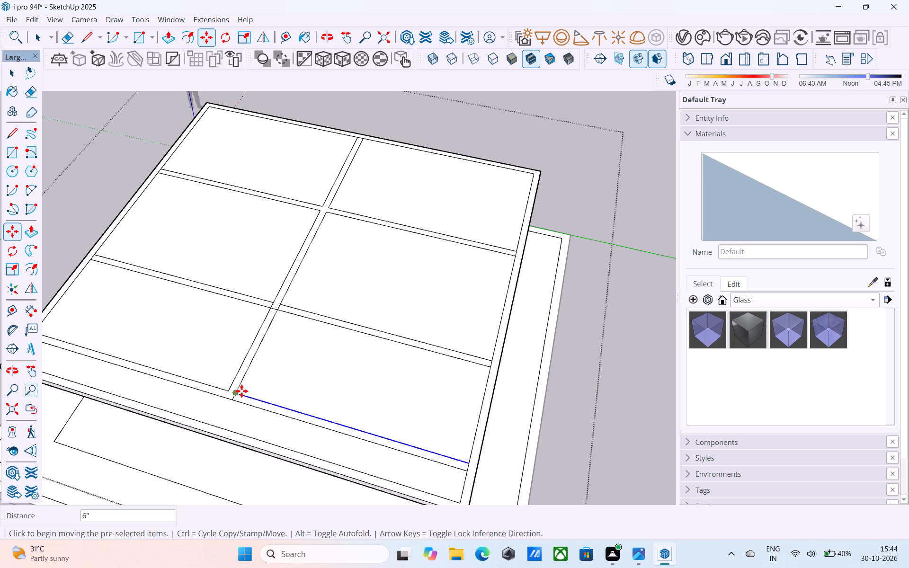
key(space)
Examine the panel and strip layout on the roof from low and high viewpoints.
scroll(242, 391, down, 5)
middle_drag(242, 393, 333, 299)
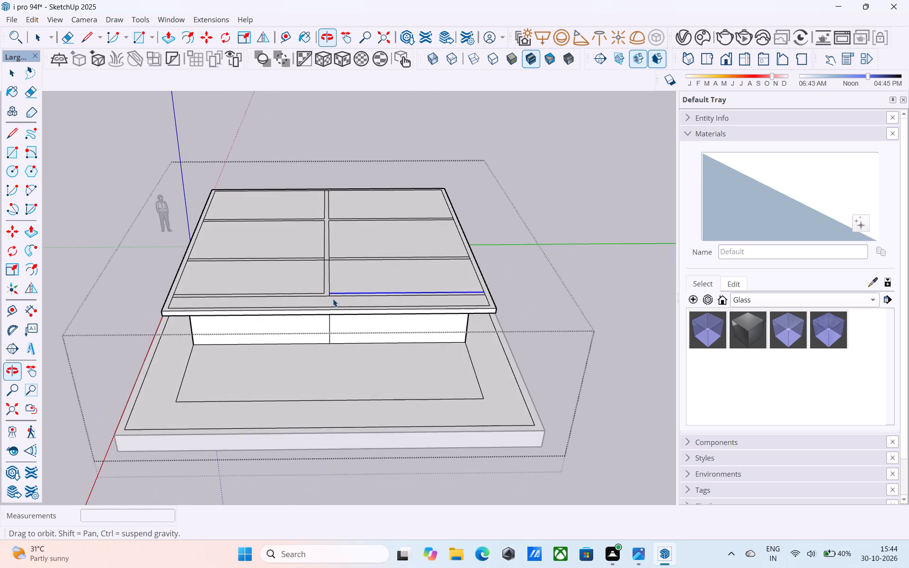
middle_drag(333, 299, 332, 298)
scroll(410, 281, up, 4)
scroll(410, 281, down, 4)
middle_drag(335, 396, 341, 357)
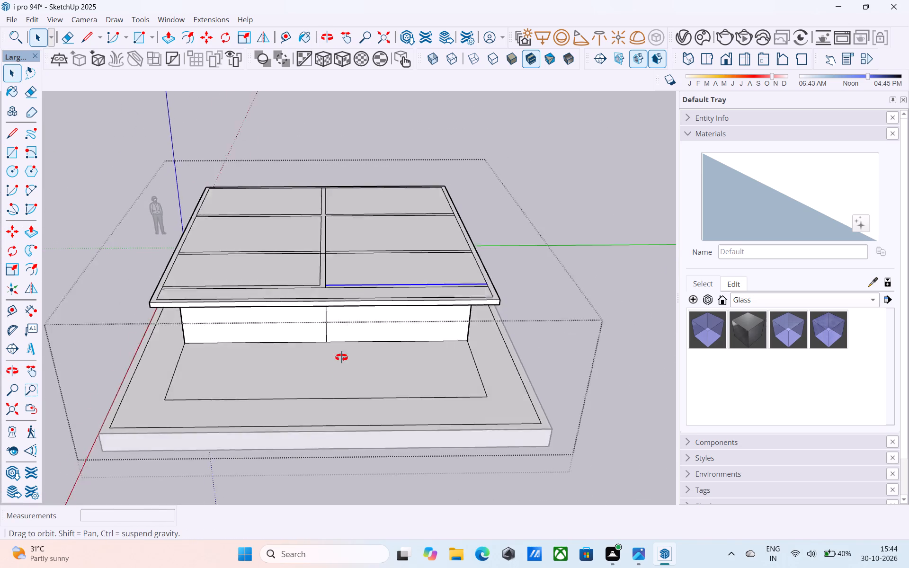
middle_drag(341, 357, 312, 444)
scroll(441, 352, up, 3)
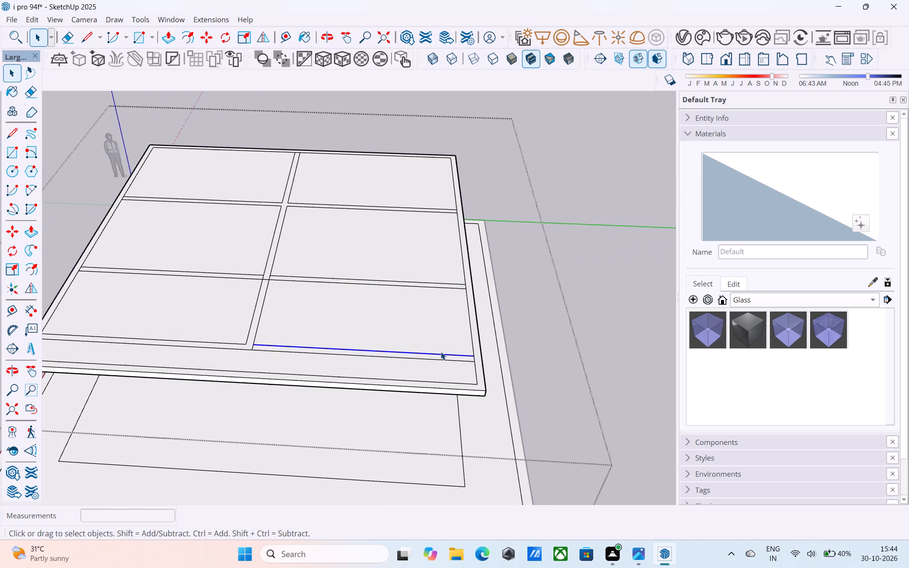
scroll(337, 386, up, 1)
middle_drag(337, 385, 430, 348)
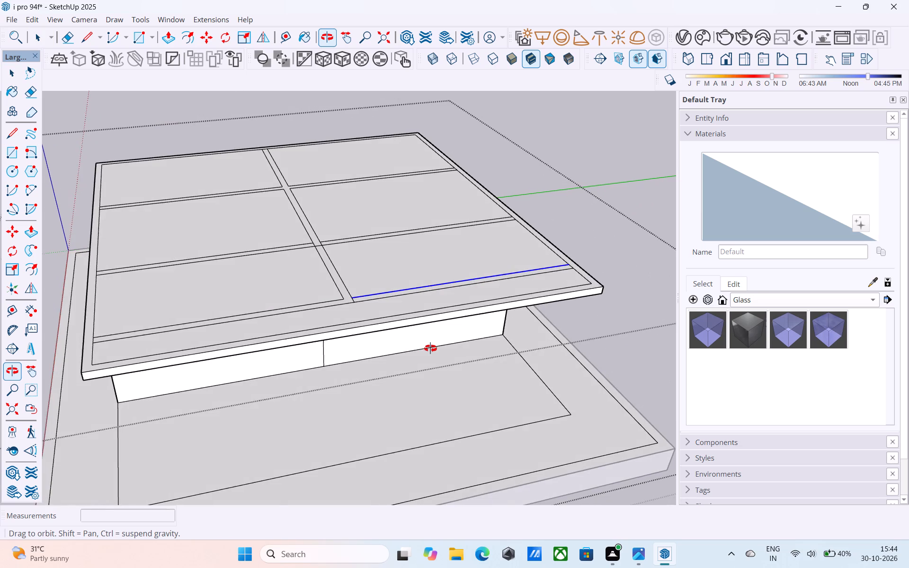
middle_drag(430, 348, 359, 462)
scroll(361, 457, down, 6)
middle_drag(356, 470, 408, 435)
scroll(381, 416, up, 6)
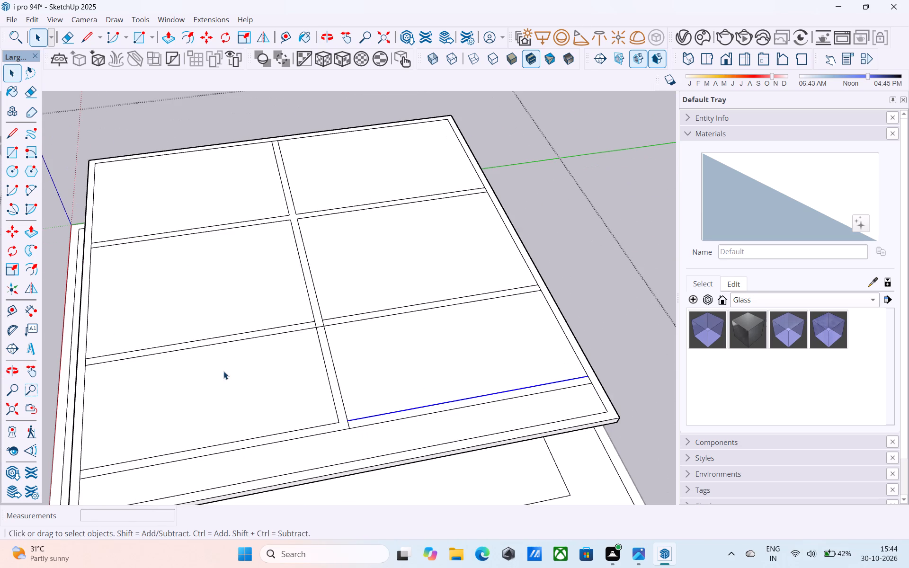
scroll(216, 363, up, 1)
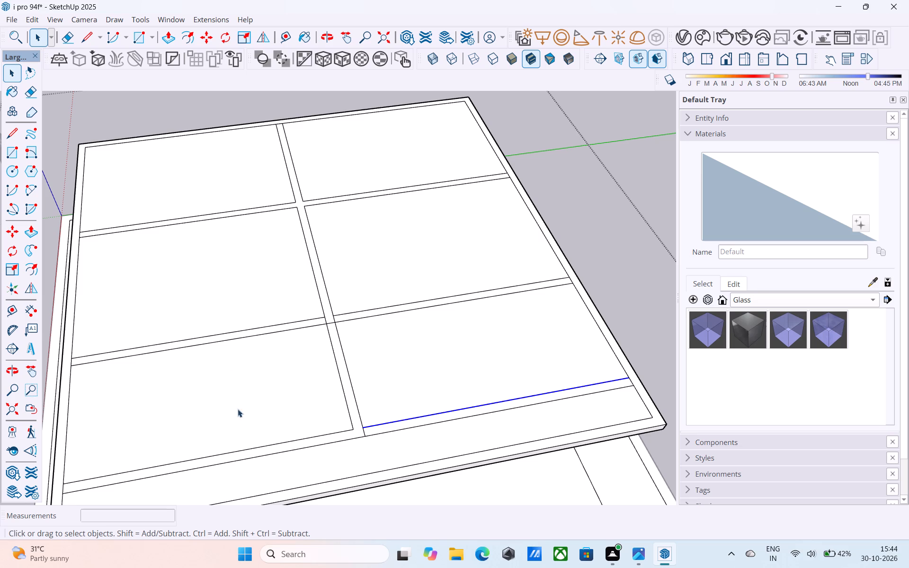
middle_drag(242, 458, 224, 417)
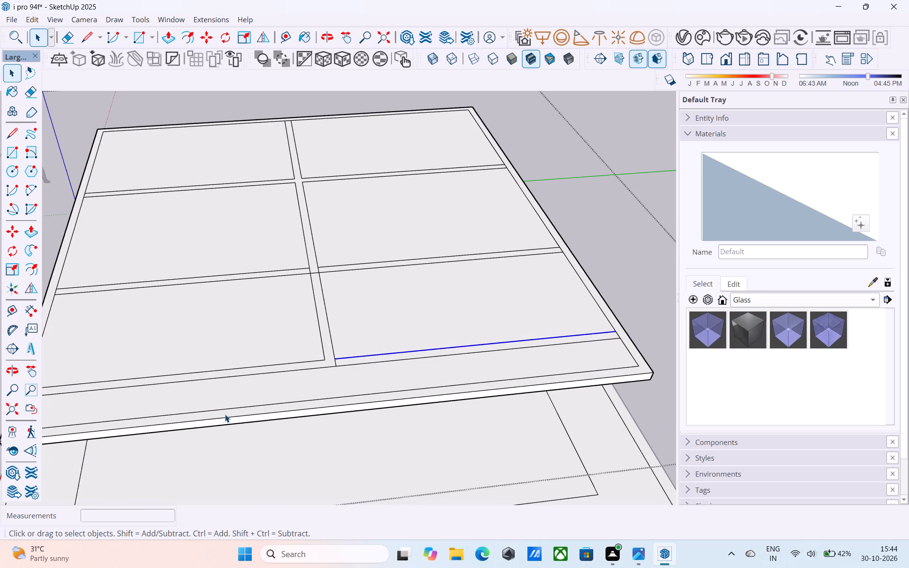
Erase both edges of the dividing strip's half nearer the origin and the leftover short line across the centre strip.
scroll(225, 414, down, 2)
middle_drag(225, 414, 328, 426)
key(e)
drag(285, 341, 286, 336)
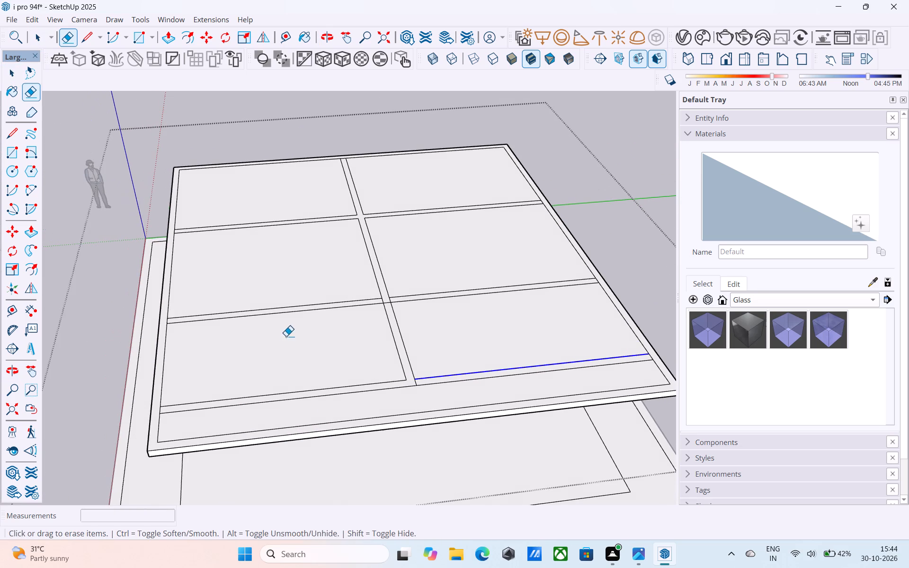
drag(286, 336, 287, 283)
middle_drag(309, 318, 316, 372)
scroll(405, 391, up, 10)
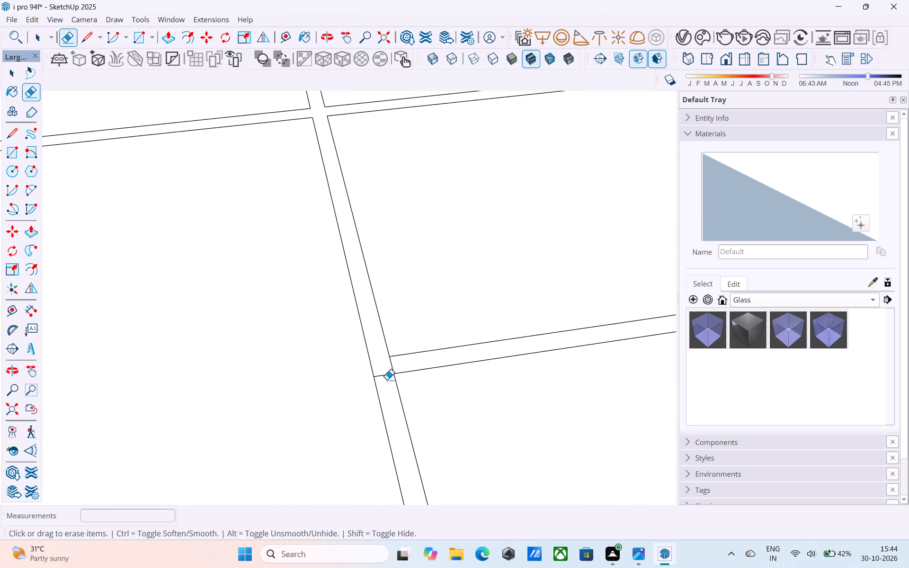
click(381, 376)
Draw two short lines extending the outer cross strip's overhang-side edge across the border to the roof's side edges at both ends.
scroll(368, 381, down, 17)
middle_drag(310, 406, 427, 279)
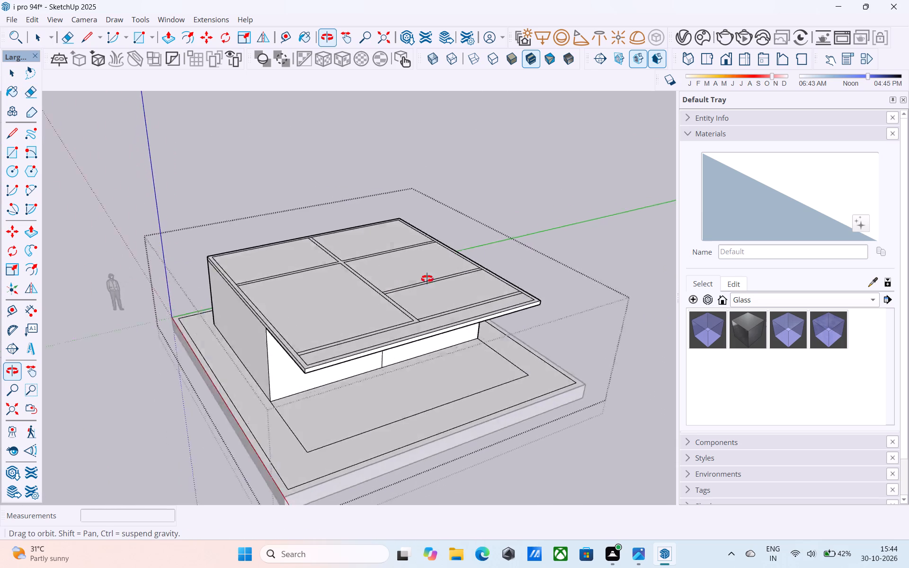
middle_drag(427, 279, 206, 390)
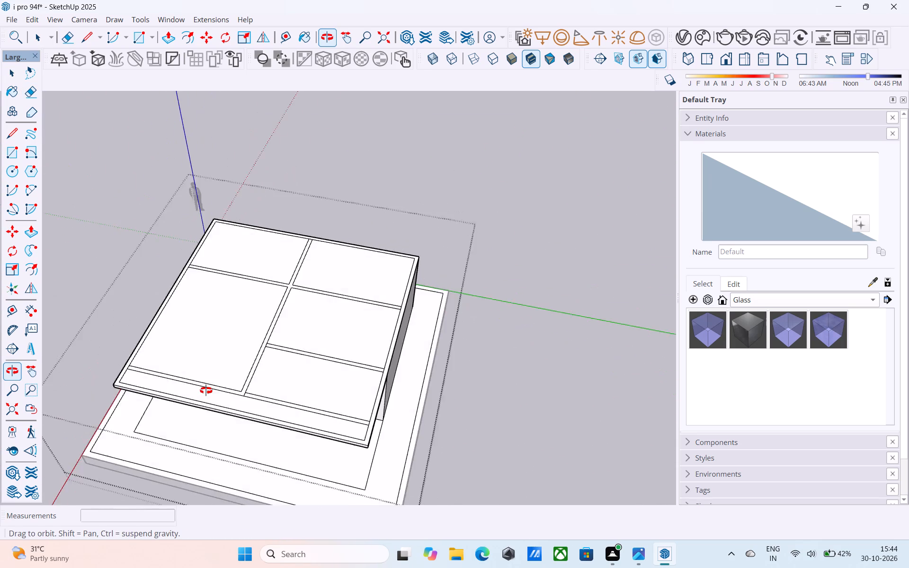
middle_drag(206, 390, 296, 400)
key(l)
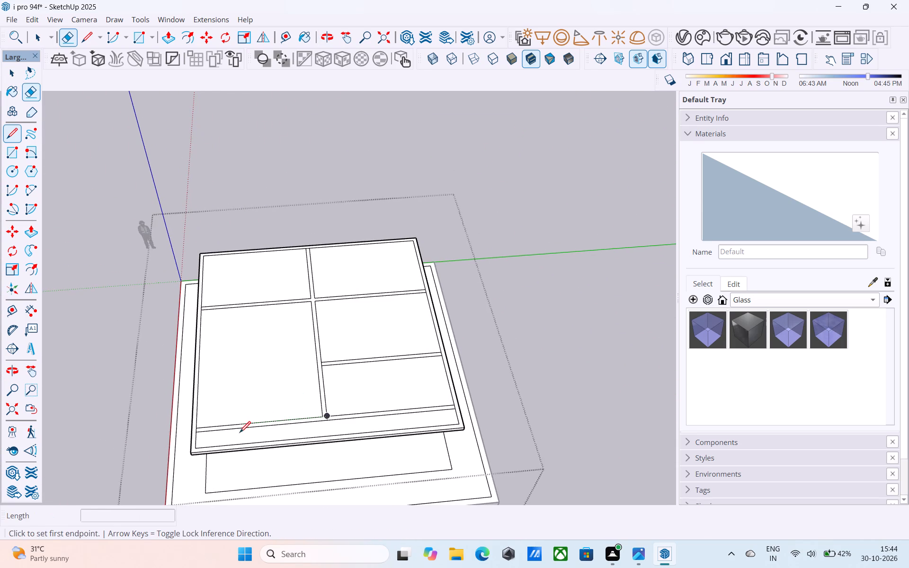
scroll(184, 440, up, 10)
click(223, 412)
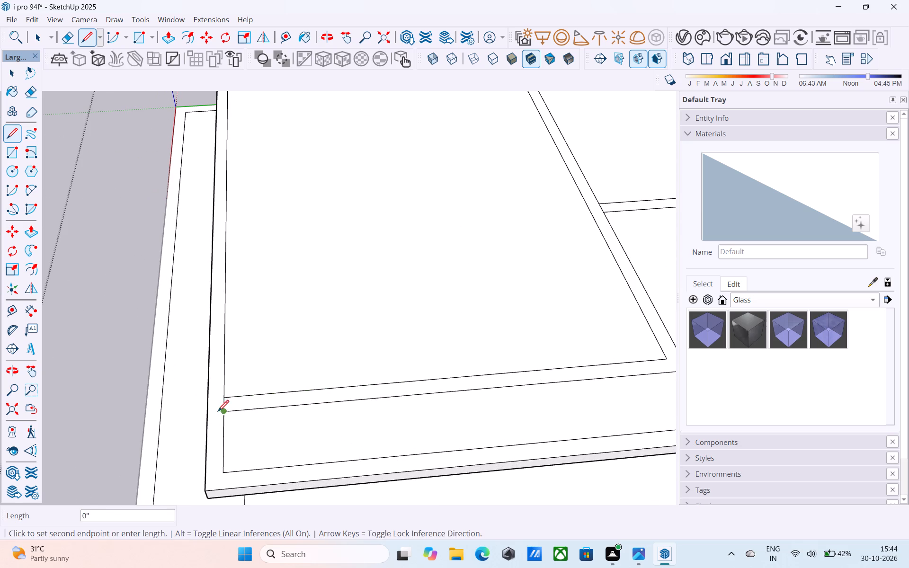
click(210, 412)
scroll(157, 438, down, 6)
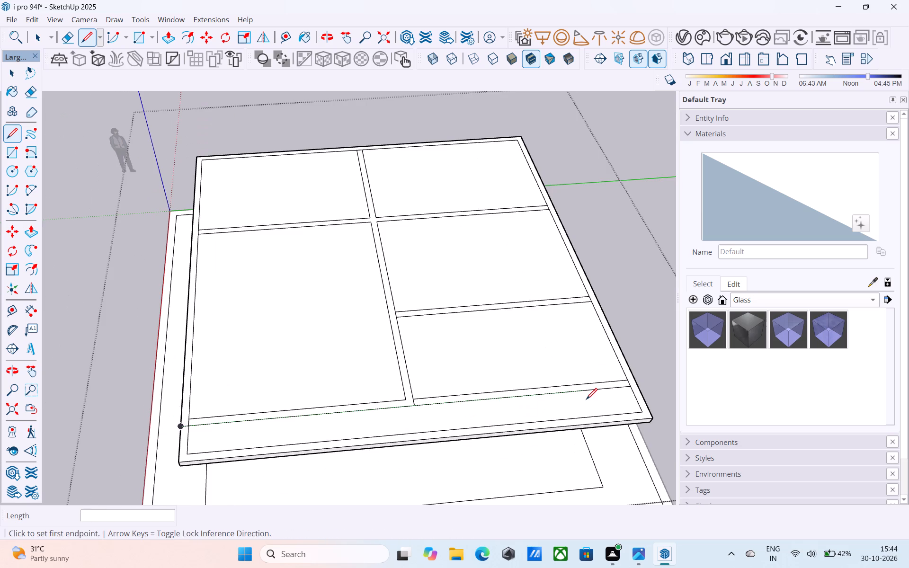
middle_drag(588, 398, 446, 403)
scroll(456, 401, up, 5)
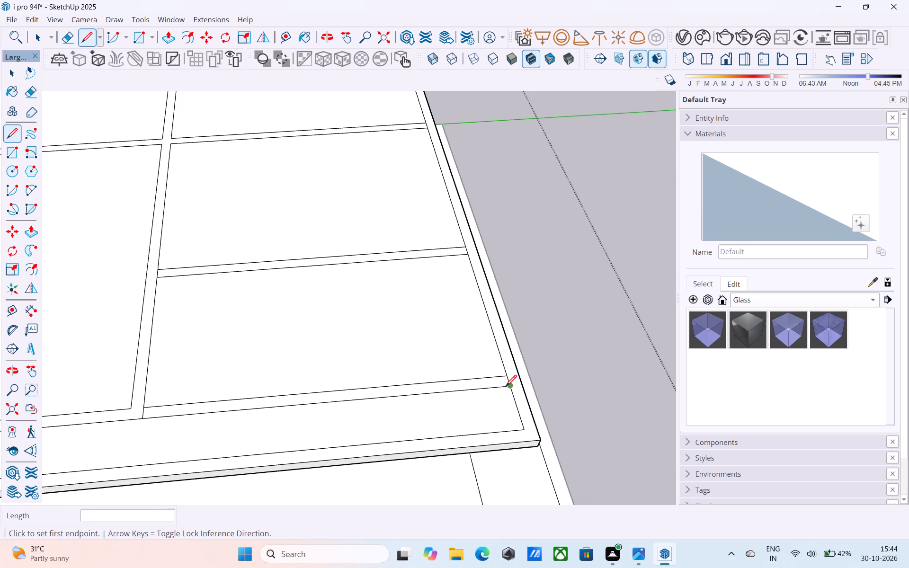
click(506, 387)
click(520, 387)
Erase the short piece of the border's inner line crossing the outer cross strip at its end on the origin side.
scroll(521, 387, down, 6)
middle_drag(521, 387, 367, 387)
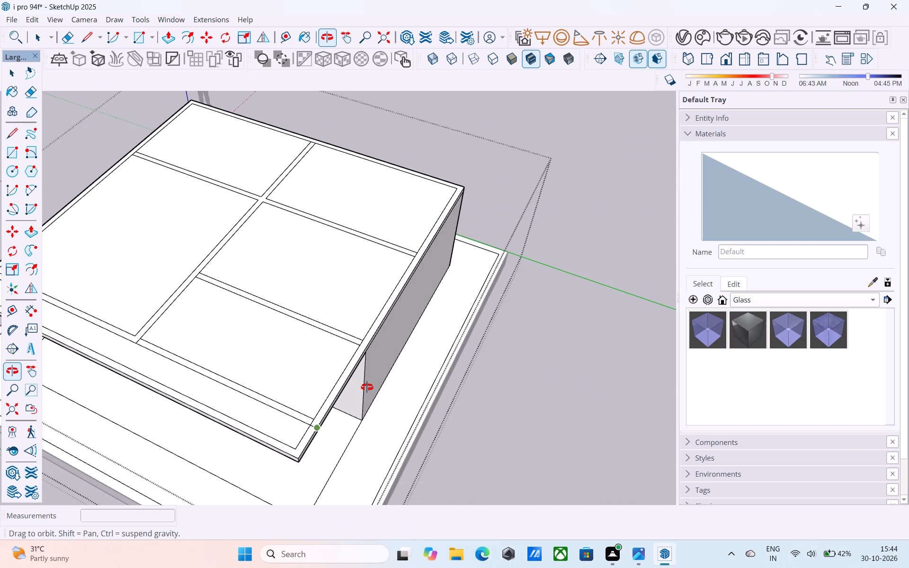
middle_drag(367, 387, 543, 386)
middle_drag(385, 384, 374, 377)
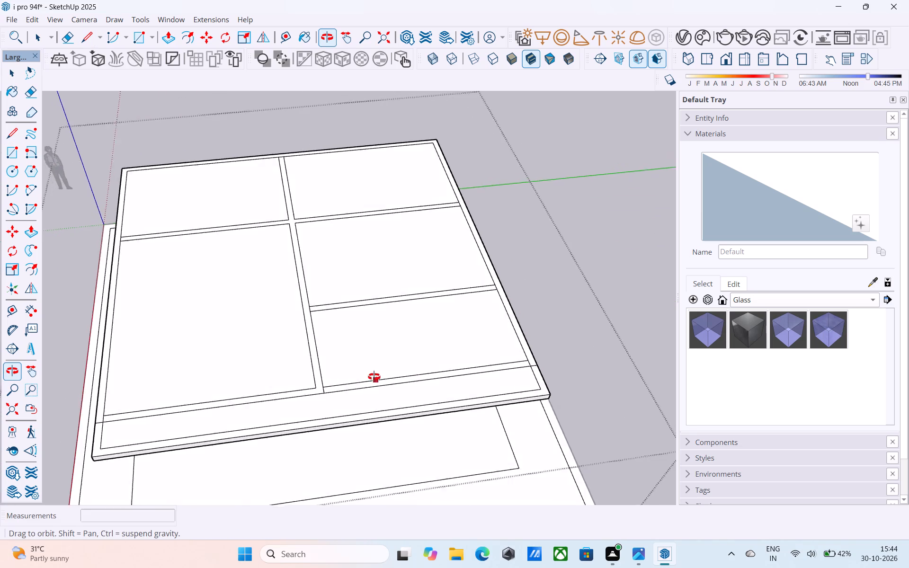
middle_drag(374, 377, 344, 379)
scroll(278, 375, up, 1)
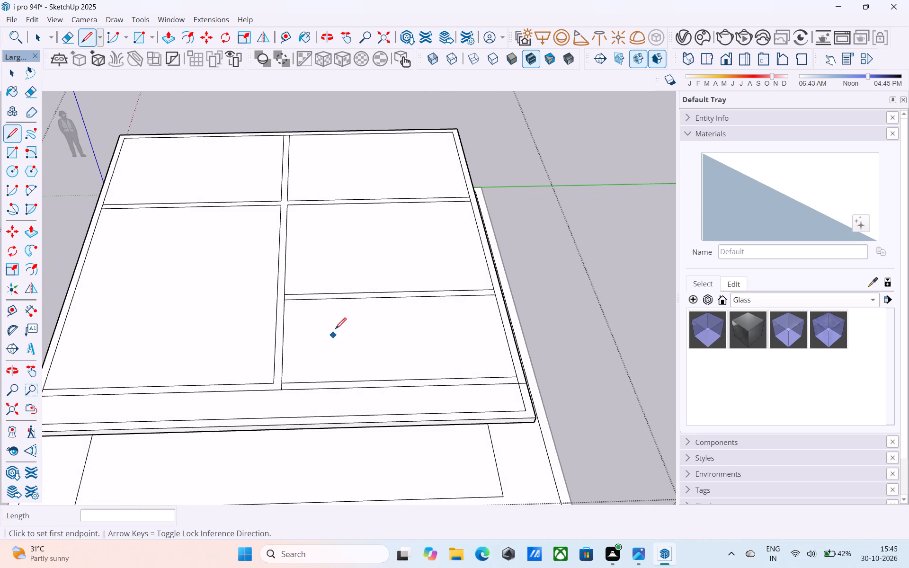
middle_drag(341, 303, 354, 339)
key(e)
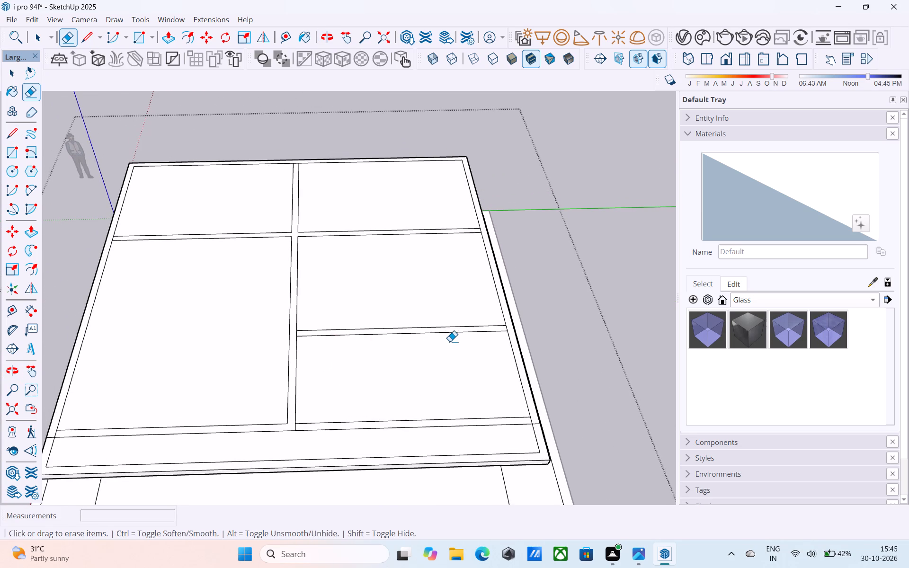
scroll(61, 432, up, 3)
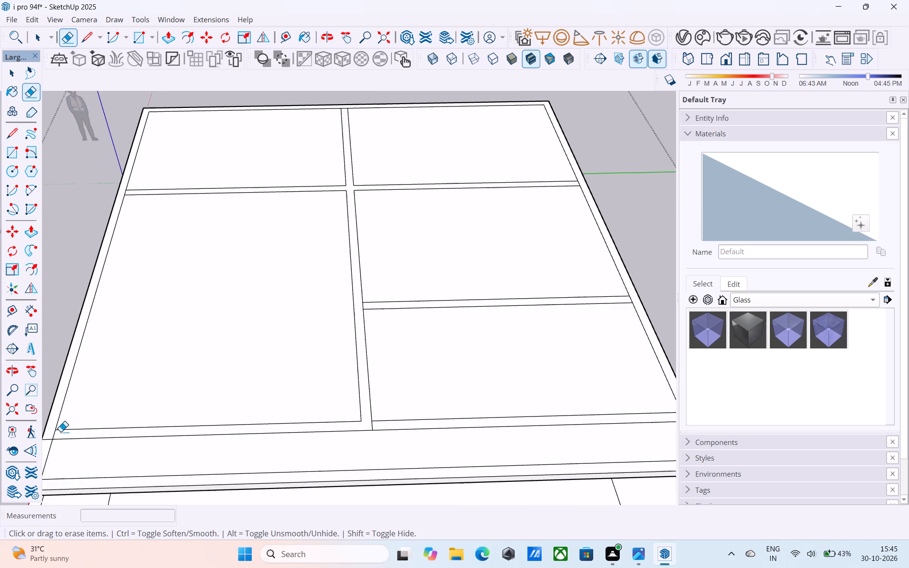
click(51, 435)
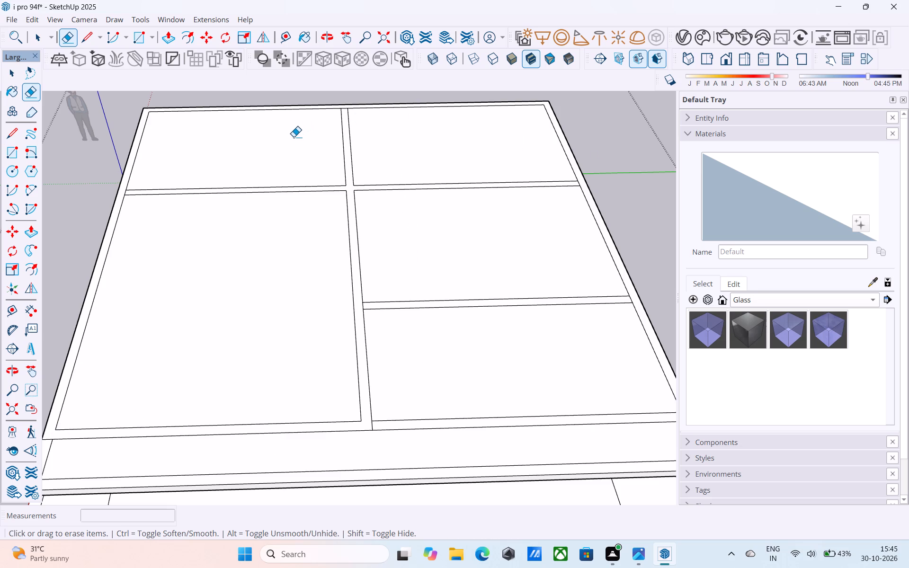
Erase the short line closing the overhang-side cross strip where it meets the centre strip.
key(space)
scroll(313, 176, down, 2)
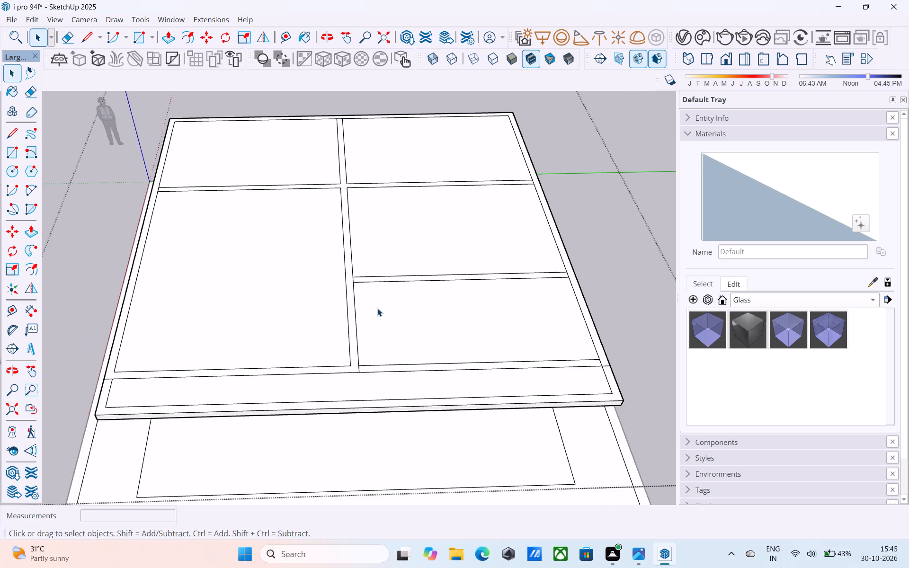
key(e)
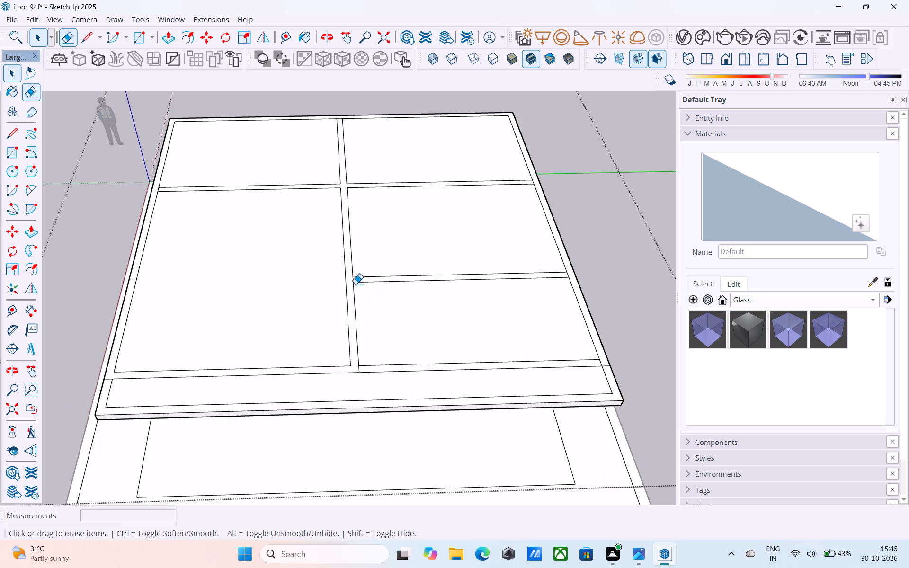
scroll(356, 284, up, 8)
click(349, 273)
scroll(345, 271, down, 5)
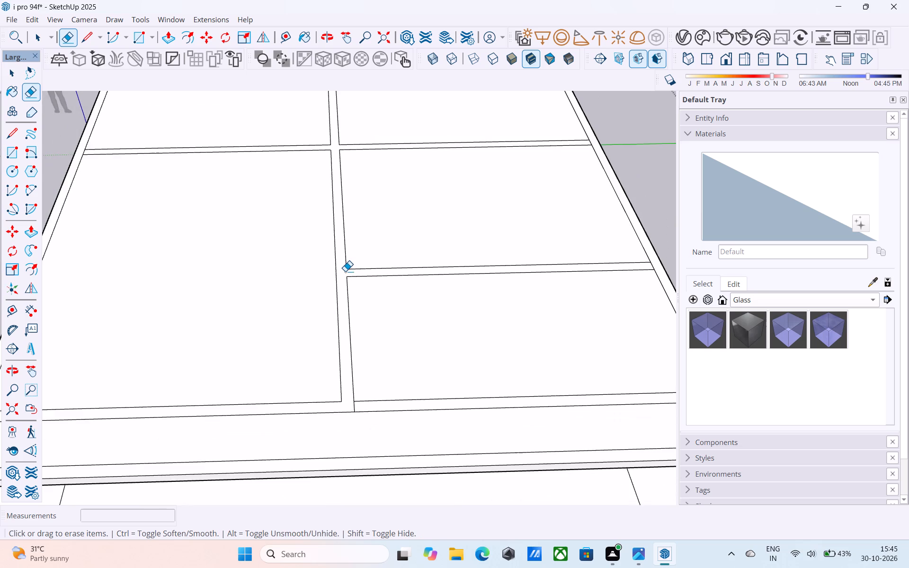
Push/Pull the connected border and dividing strip face on the roof up 10' to raise the upper-floor walls.
key(space)
scroll(347, 272, down, 4)
scroll(350, 362, up, 5)
click(348, 354)
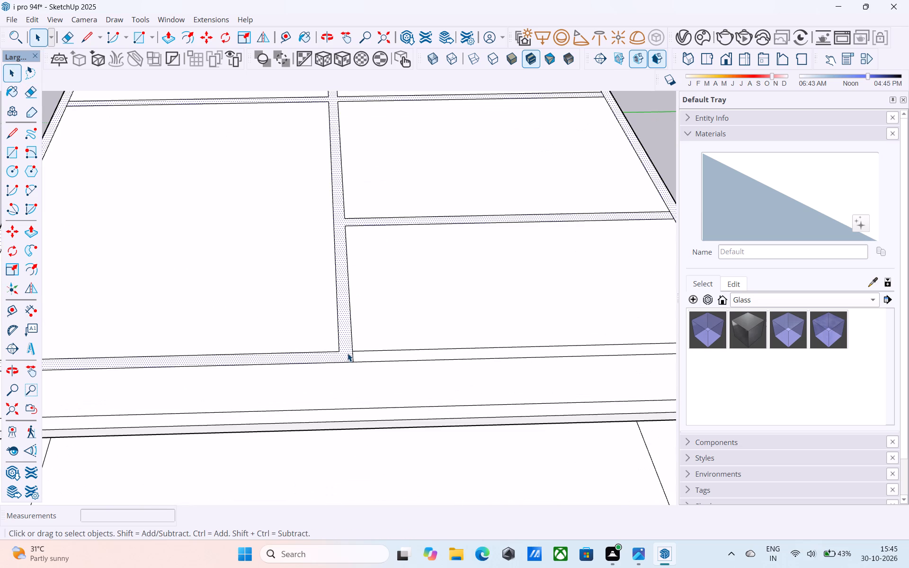
scroll(348, 353, down, 3)
key(p)
click(348, 353)
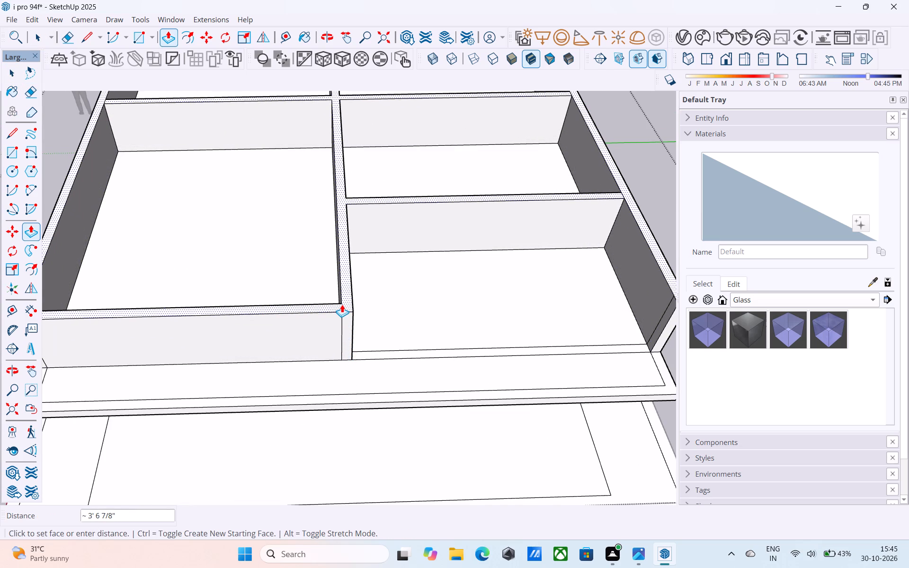
text(10')
key(Return)
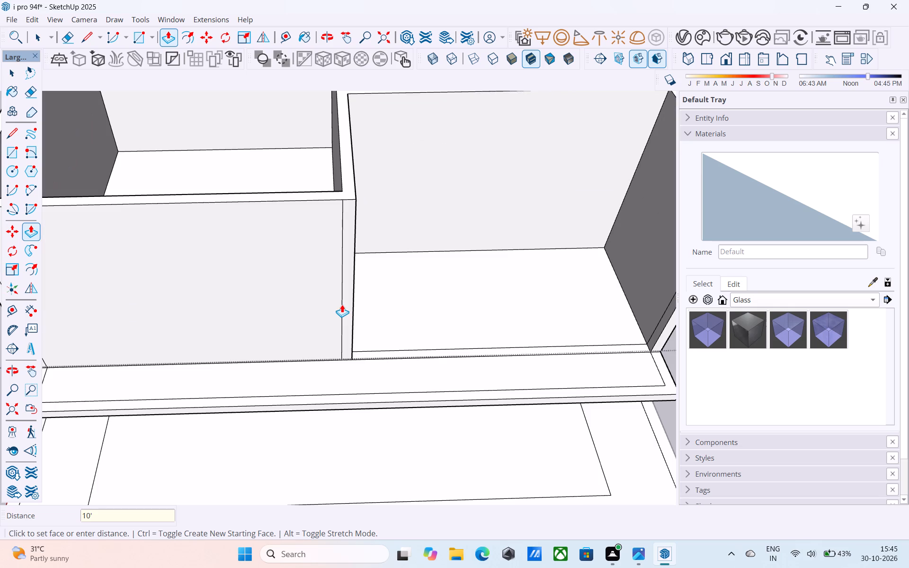
scroll(342, 304, down, 5)
key(space)
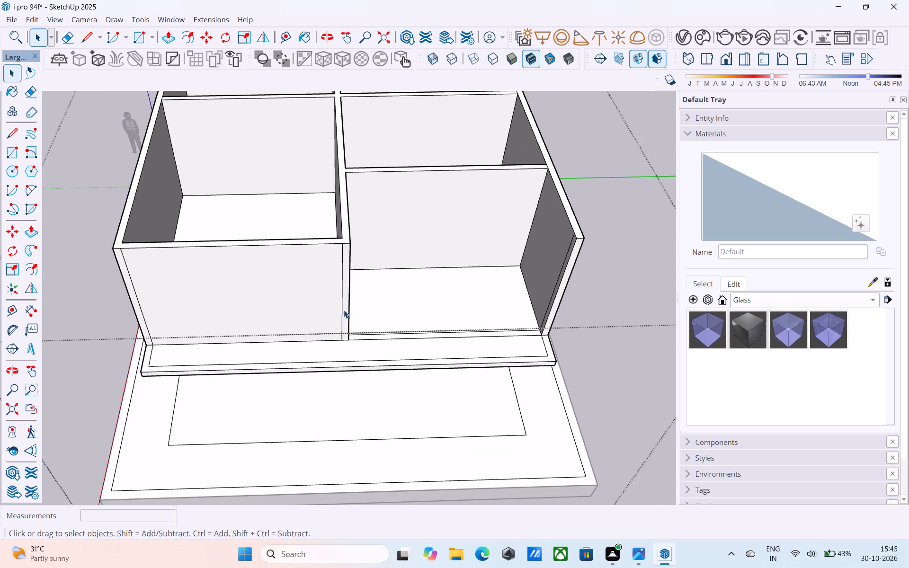
Draw a 28' line along the origin-side wall at the roof's top level, from the overhang-side wall corner to the back corner.
middle_drag(344, 310, 367, 219)
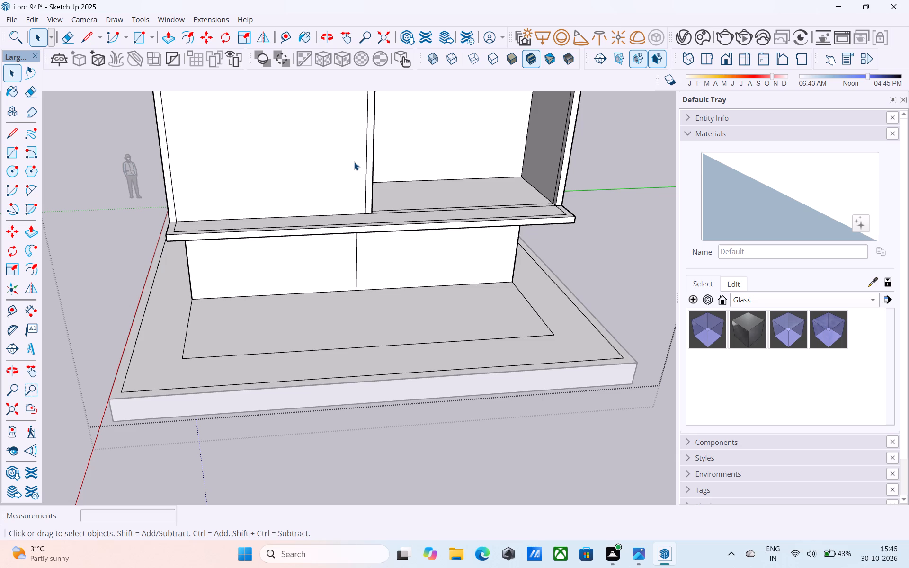
scroll(359, 164, down, 4)
shift+middle_drag(353, 215, 348, 246)
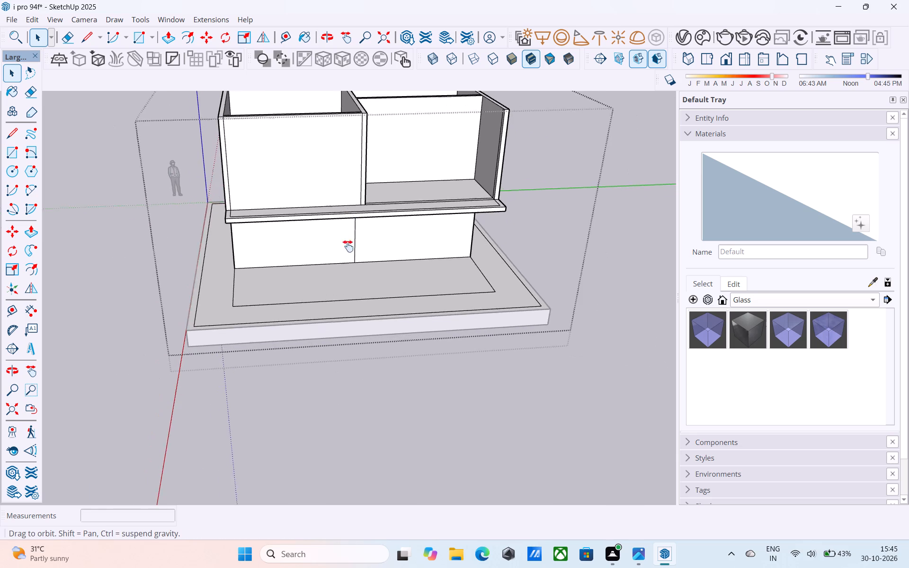
shift+middle_drag(348, 246, 399, 165)
shift+scroll(356, 262, down, 1)
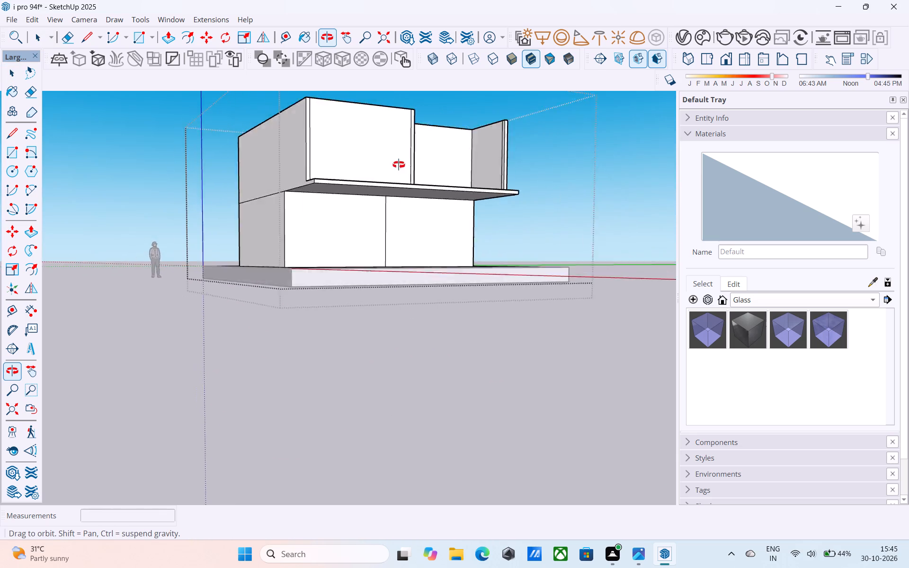
shift+middle_drag(399, 165, 617, 227)
key(l)
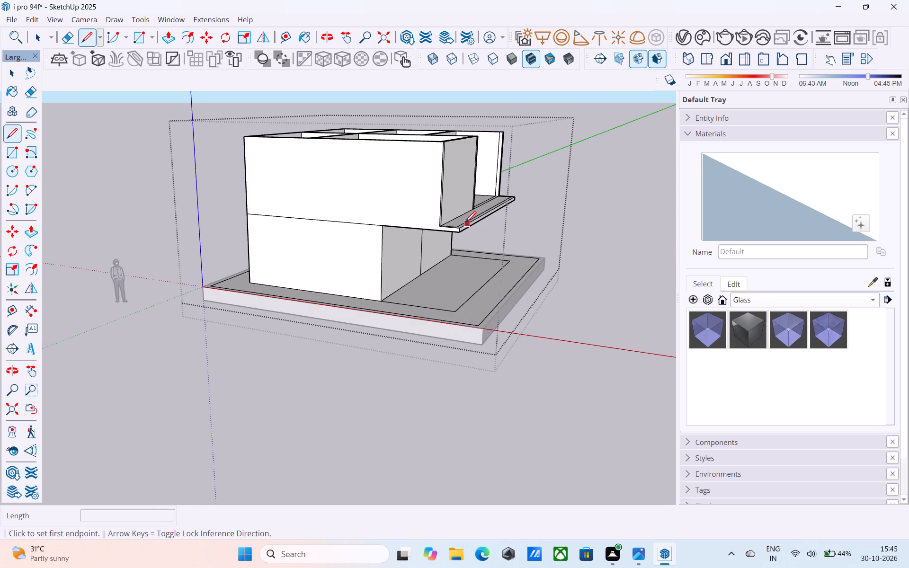
scroll(429, 224, up, 4)
middle_drag(438, 243, 382, 262)
scroll(424, 245, up, 5)
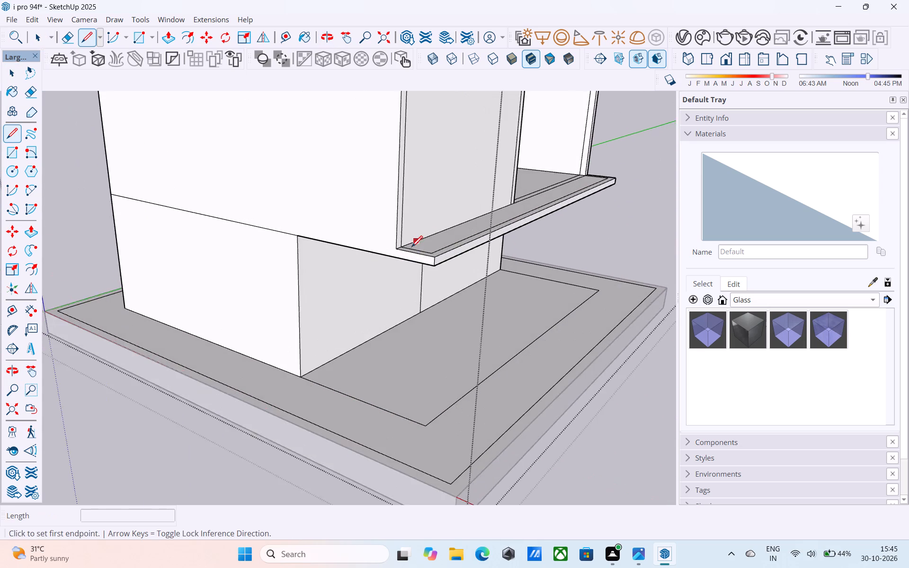
scroll(411, 248, up, 8)
click(377, 249)
scroll(515, 268, down, 6)
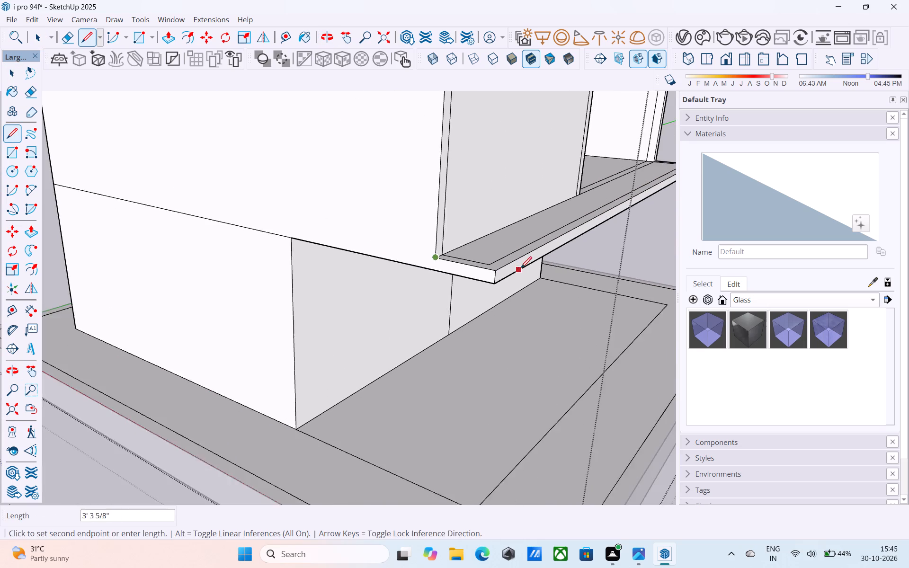
scroll(523, 270, down, 7)
middle_drag(308, 243, 685, 257)
scroll(339, 239, up, 1)
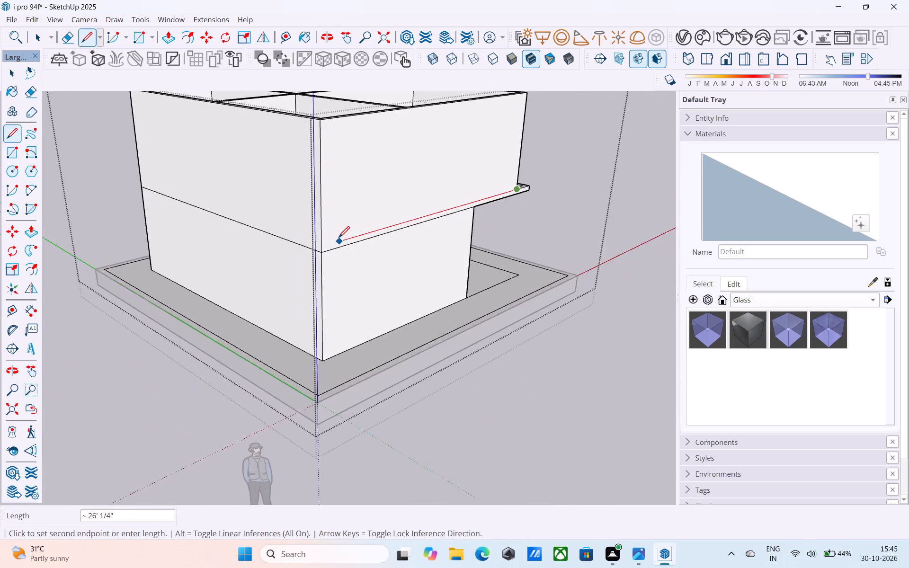
scroll(339, 239, up, 12)
click(305, 259)
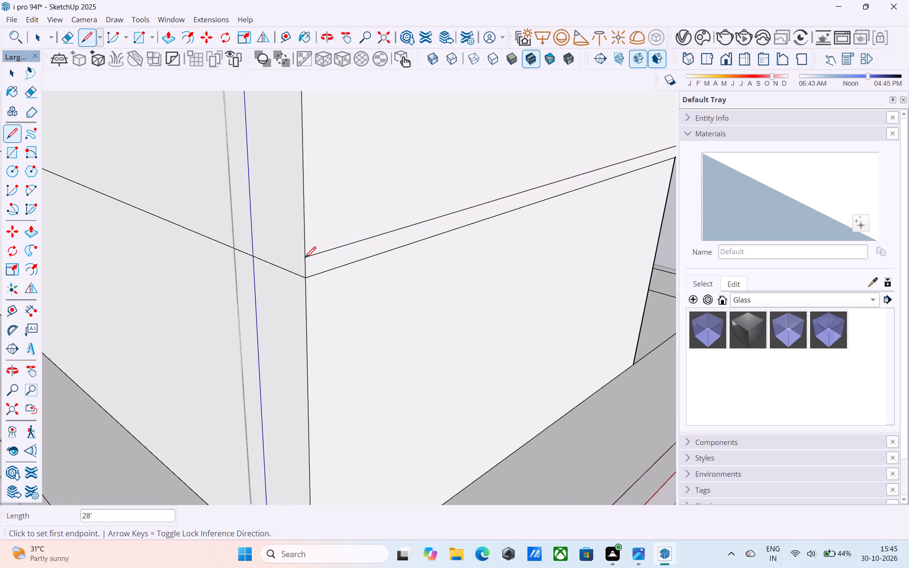
Draw a line across the full back wall at the roof's top level, joining its two vertical corner edges.
click(304, 255)
scroll(420, 258, down, 7)
scroll(470, 252, down, 5)
middle_drag(216, 223, 725, 247)
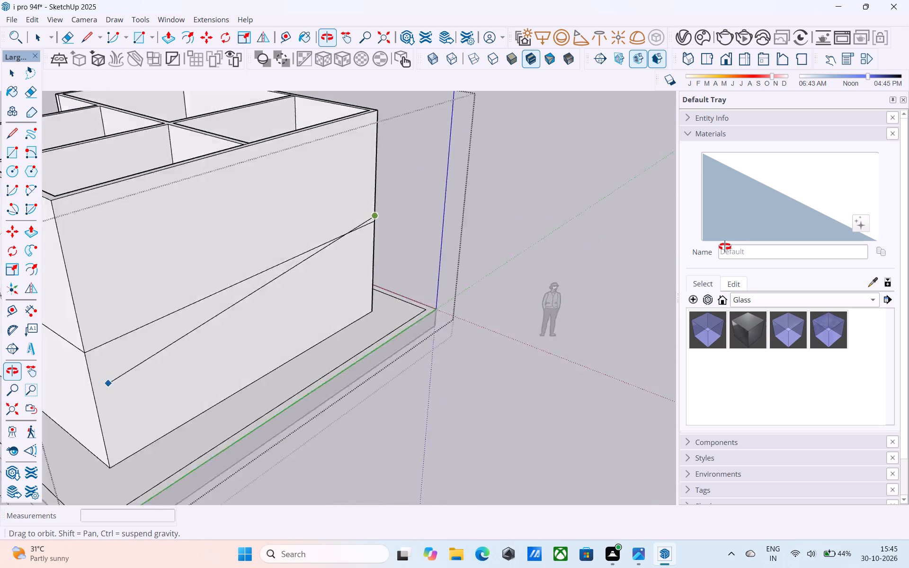
middle_drag(725, 247, 747, 243)
scroll(513, 232, down, 5)
scroll(294, 282, up, 11)
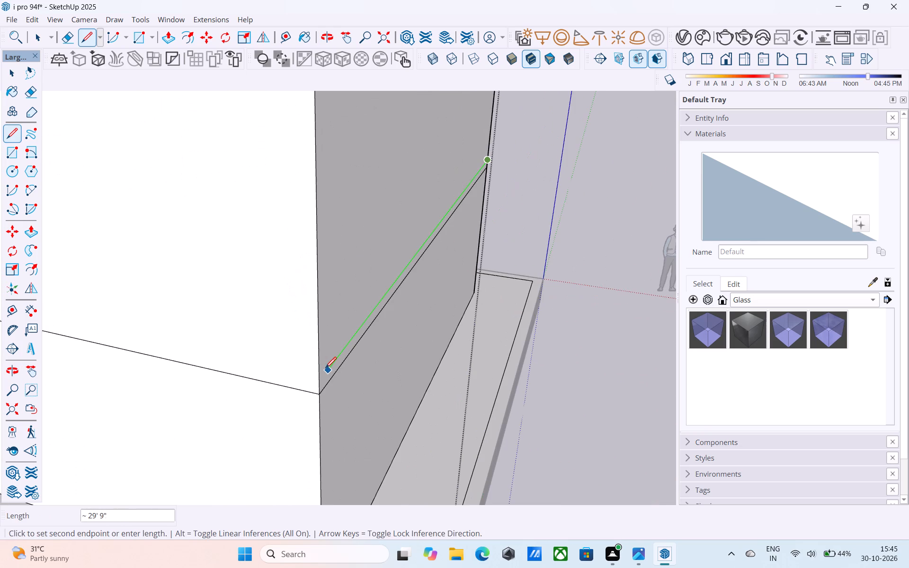
click(321, 383)
Draw a line about 28' long along the side wall farther from the origin at the roof's top level, from back corner to overhang-side corner.
click(319, 383)
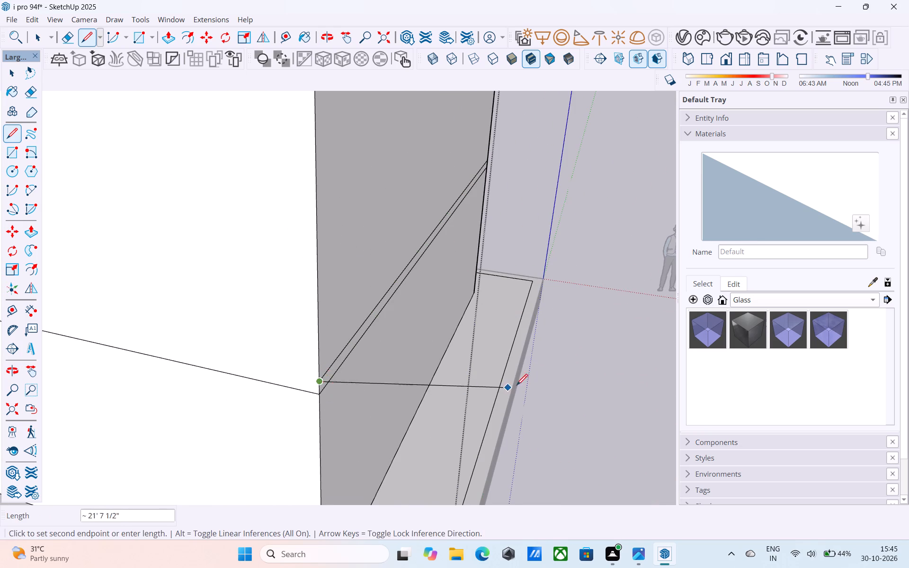
scroll(522, 390, down, 10)
middle_drag(336, 433, 658, 423)
scroll(555, 370, up, 5)
scroll(365, 300, up, 5)
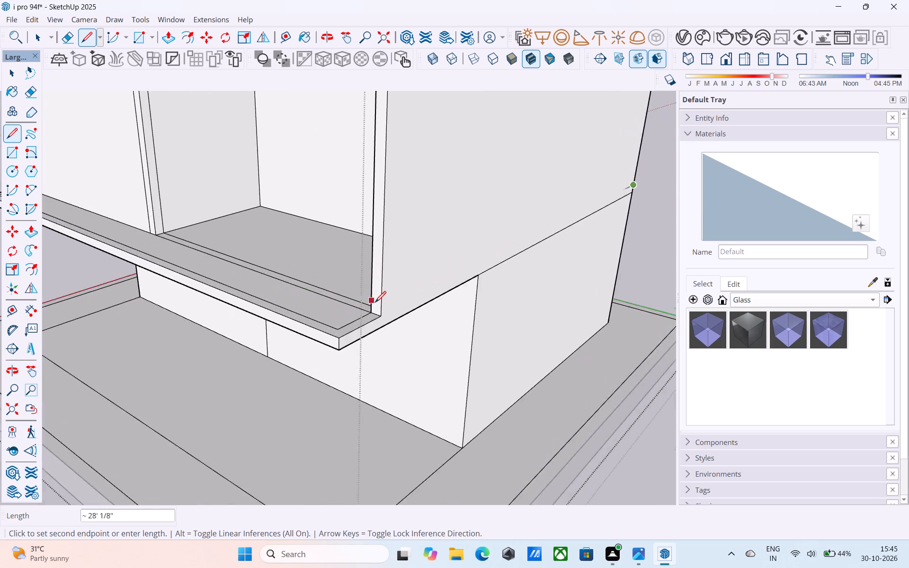
scroll(375, 303, up, 5)
click(383, 319)
Examine the raised upper-floor walls, the overhang and the side walls from the front, the sides and above.
scroll(386, 327, down, 5)
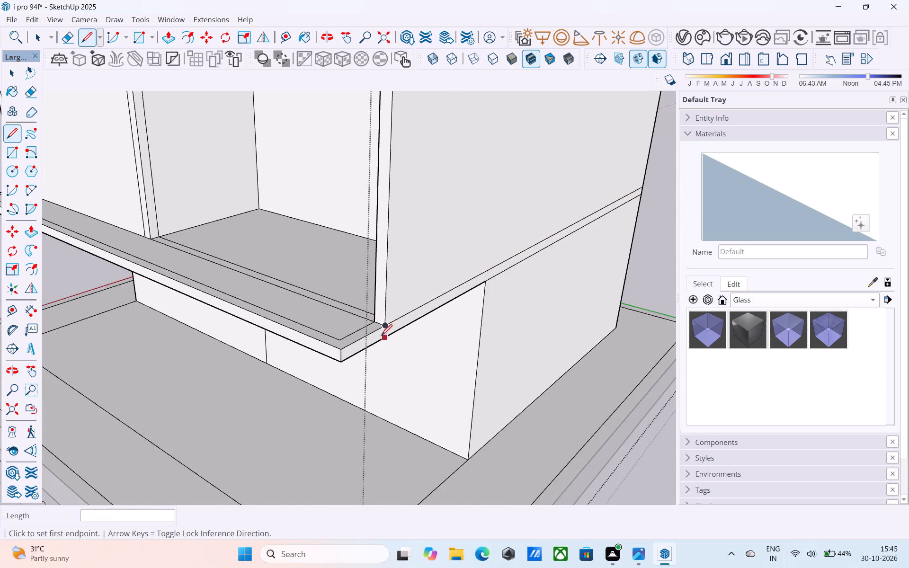
scroll(380, 345, down, 5)
middle_drag(293, 367, 481, 352)
scroll(519, 314, down, 3)
shift+middle_drag(519, 314, 391, 361)
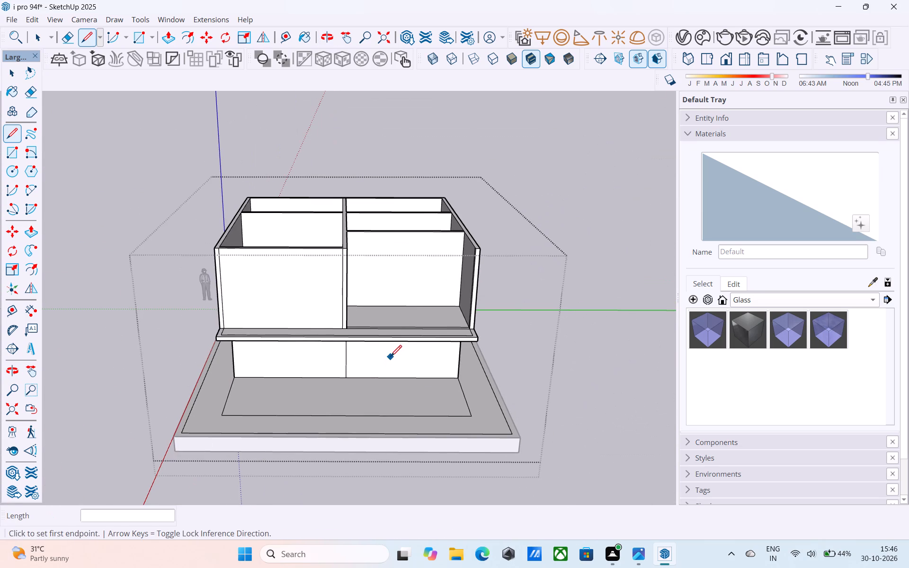
middle_drag(392, 349, 404, 334)
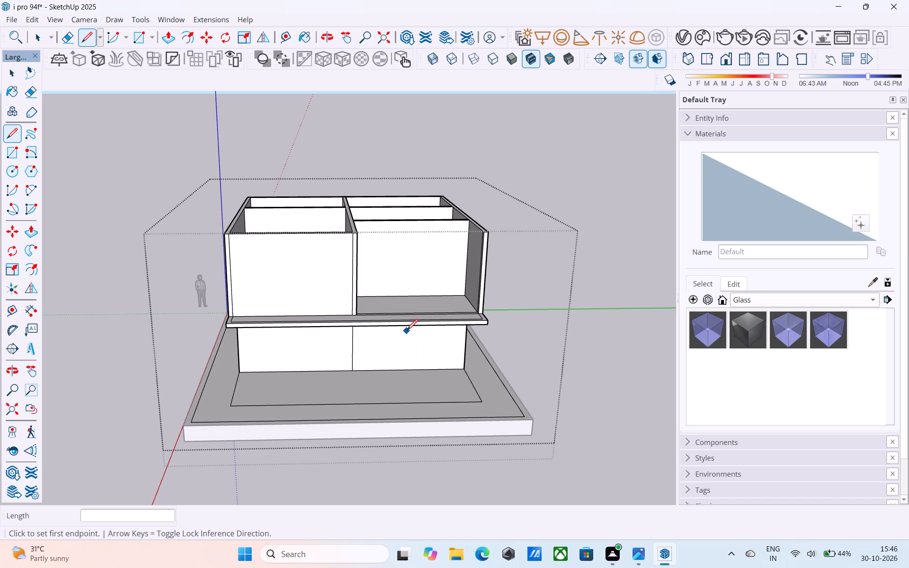
key(space)
scroll(403, 325, down, 3)
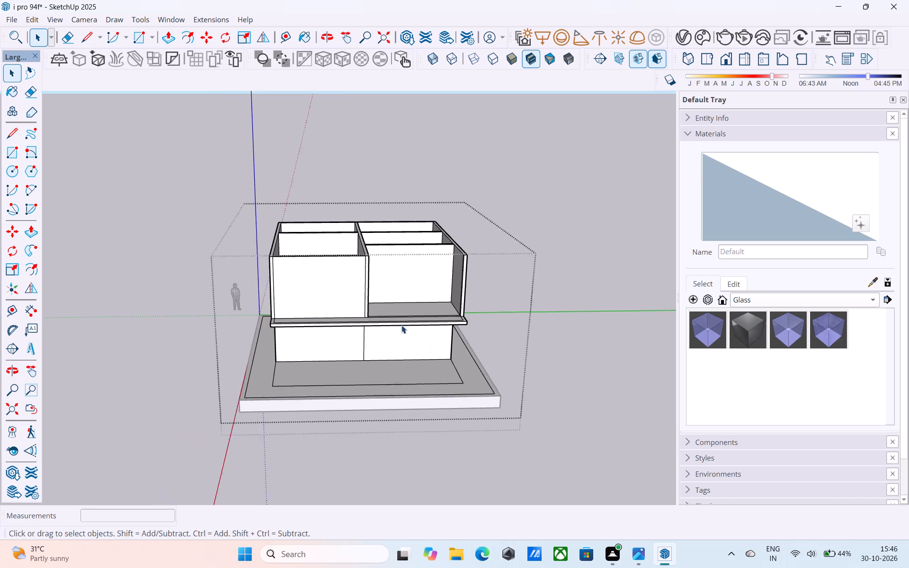
scroll(401, 325, down, 1)
shift+middle_drag(402, 379, 407, 328)
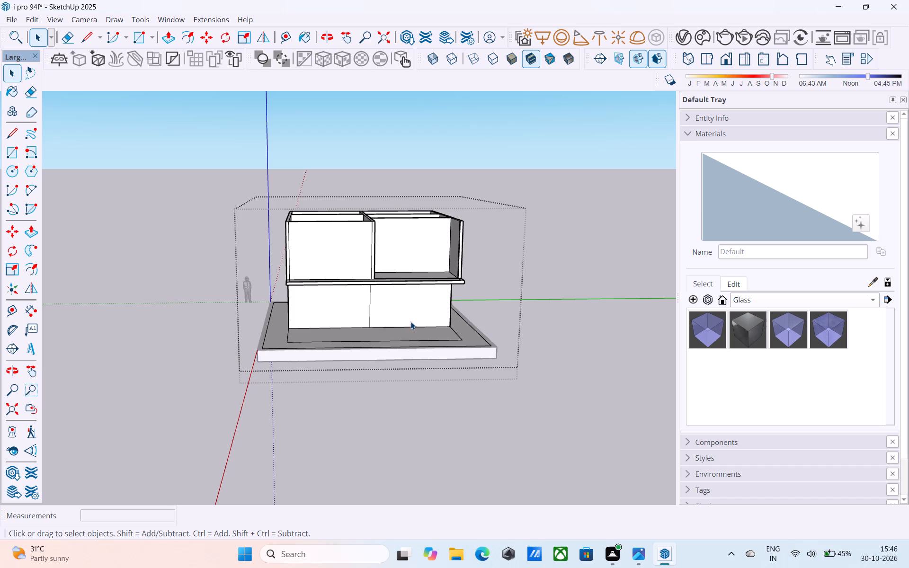
middle_drag(411, 338, 419, 305)
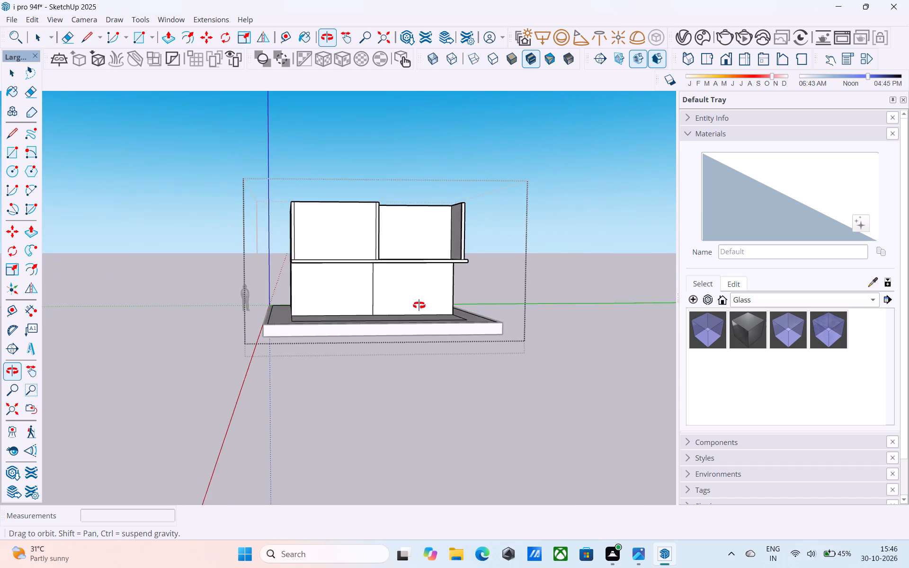
middle_drag(419, 305, 414, 325)
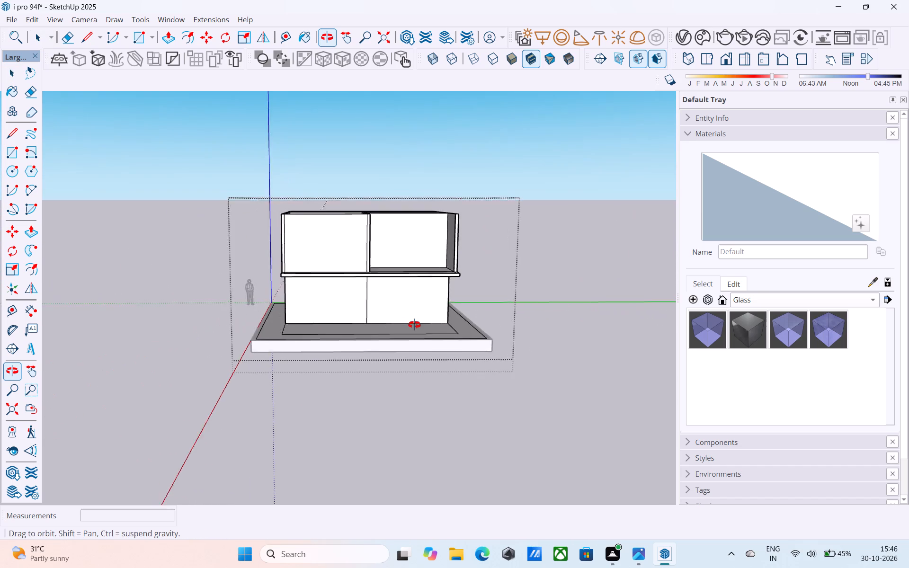
middle_drag(414, 325, 270, 352)
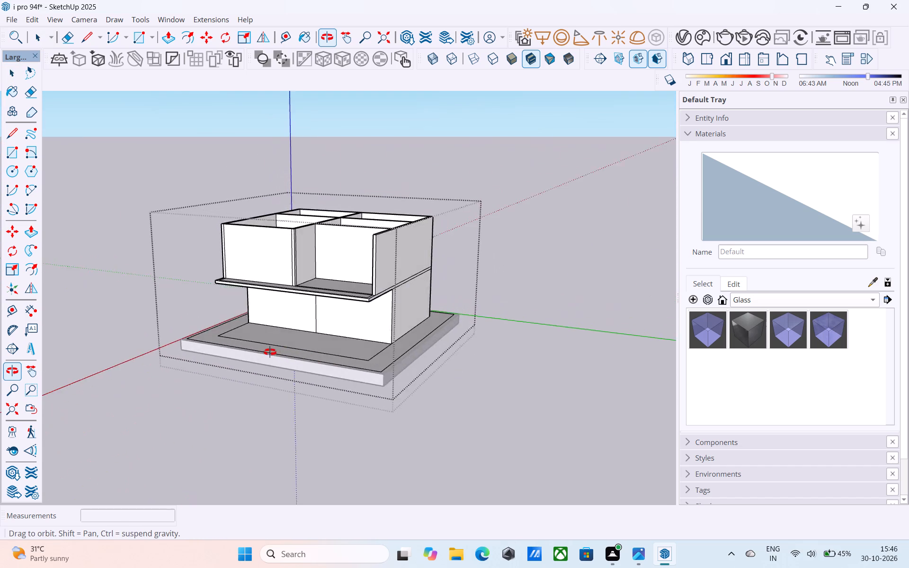
middle_drag(270, 352, 398, 335)
scroll(392, 310, up, 4)
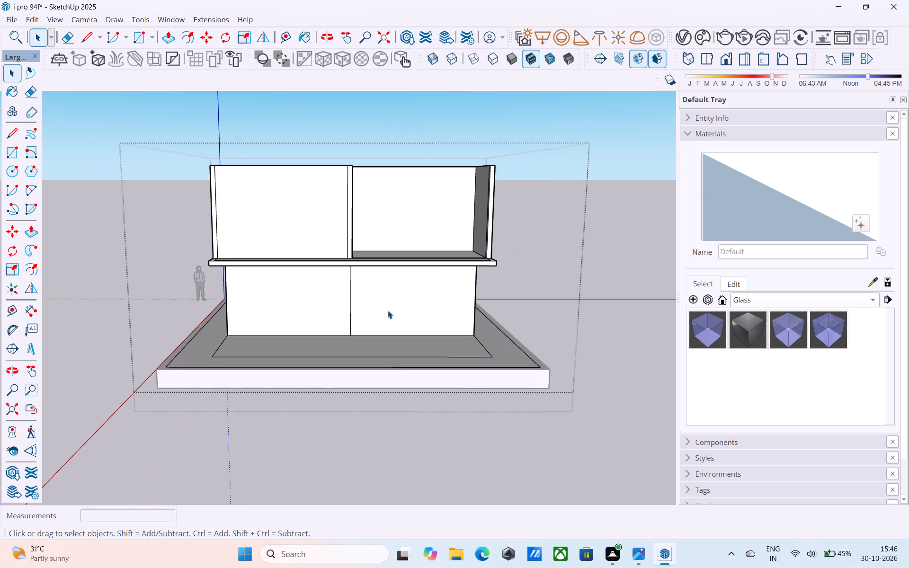
scroll(387, 311, up, 5)
scroll(388, 306, down, 5)
middle_drag(384, 318, 380, 397)
scroll(341, 286, up, 2)
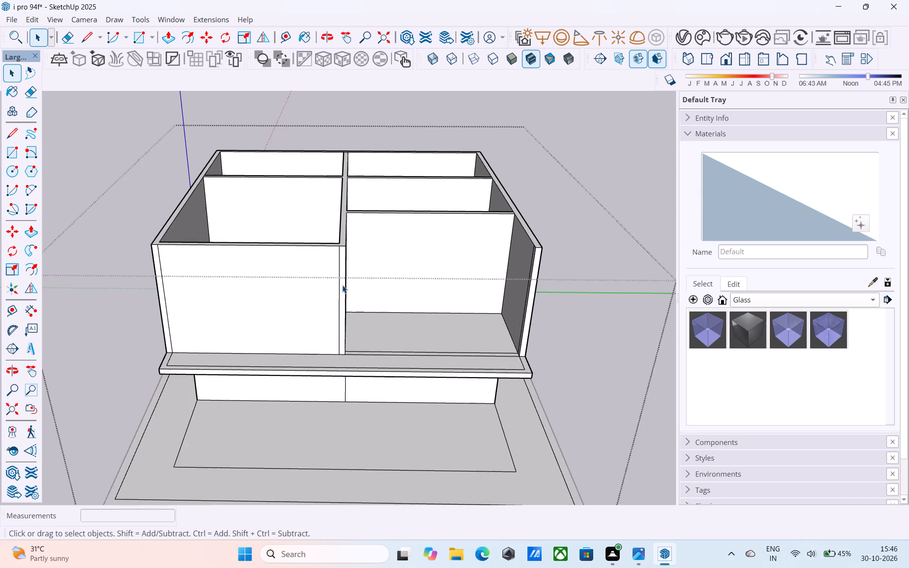
scroll(343, 285, up, 1)
middle_drag(394, 292, 146, 202)
scroll(390, 188, down, 5)
middle_drag(389, 193, 283, 279)
scroll(283, 279, up, 1)
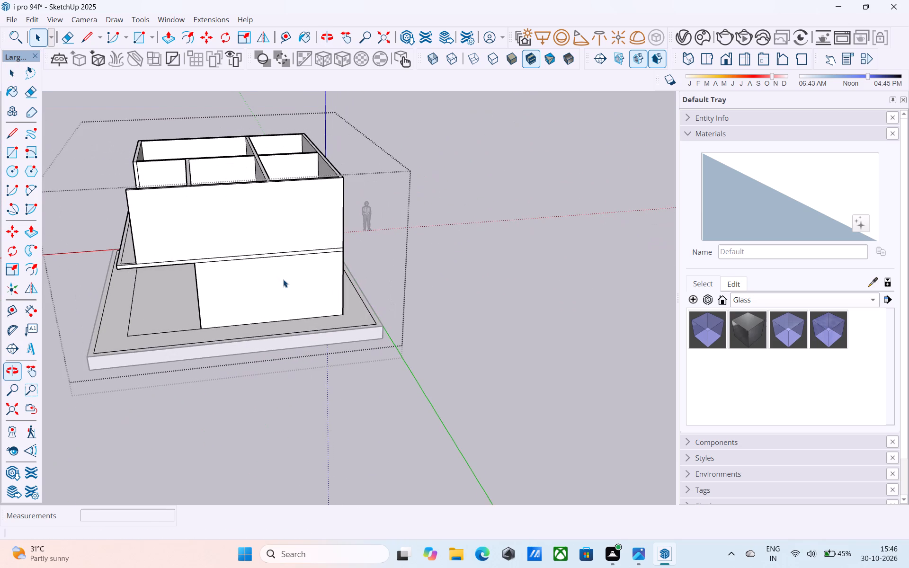
Measure along the floor line on the side wall farther from the origin, starting at its back corner and heading toward the overhang.
key(t)
scroll(345, 191, up, 4)
scroll(342, 190, down, 2)
middle_drag(318, 224, 330, 203)
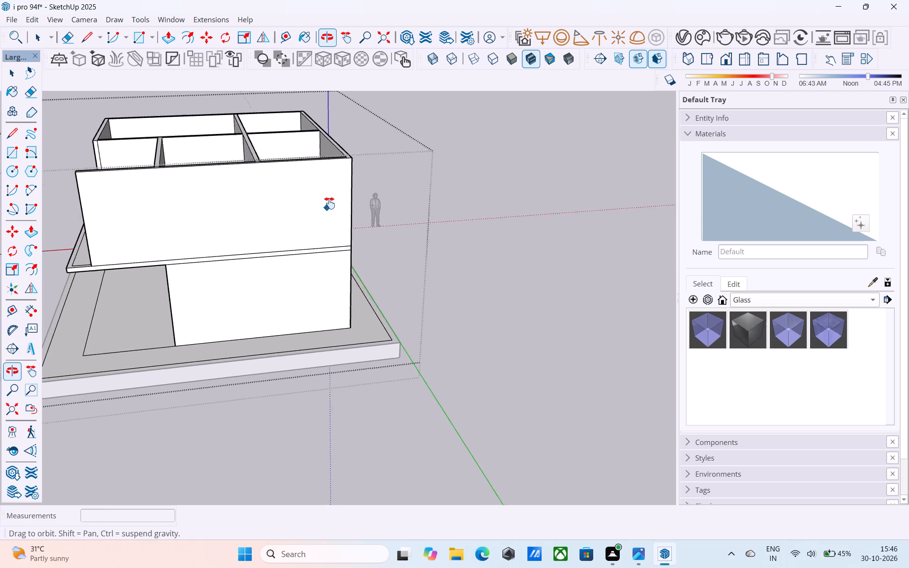
middle_drag(330, 203, 399, 229)
scroll(404, 249, up, 5)
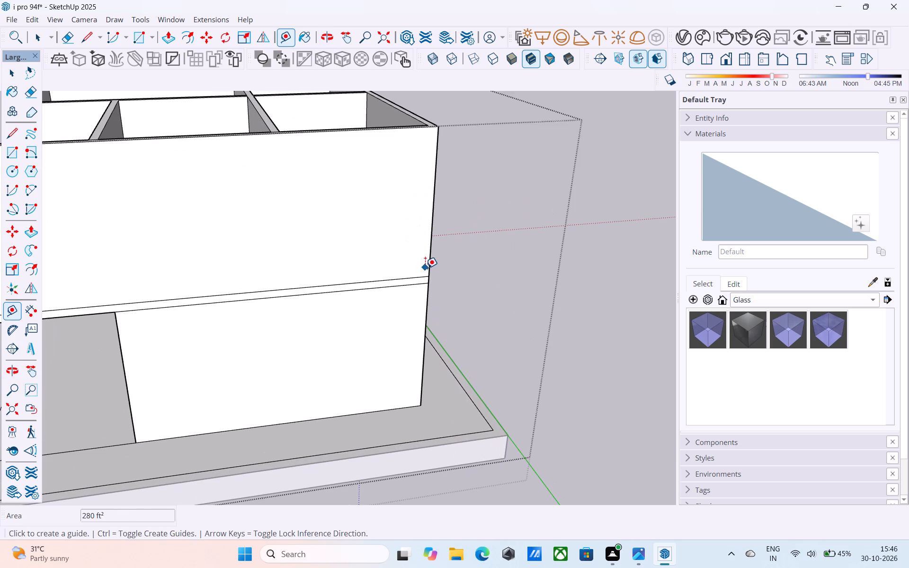
click(429, 272)
scroll(363, 268, down, 5)
middle_drag(196, 251, 345, 244)
scroll(312, 288, up, 6)
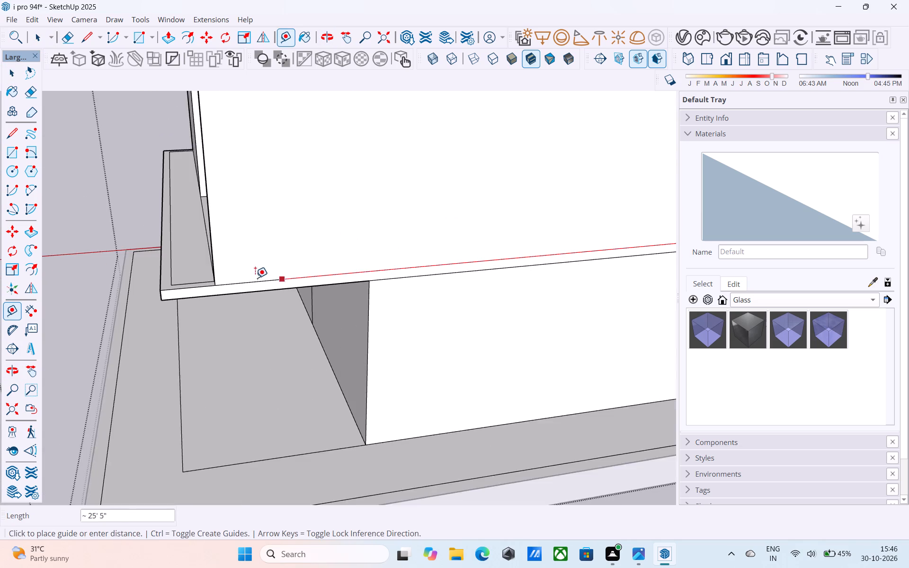
scroll(255, 278, up, 2)
key(space)
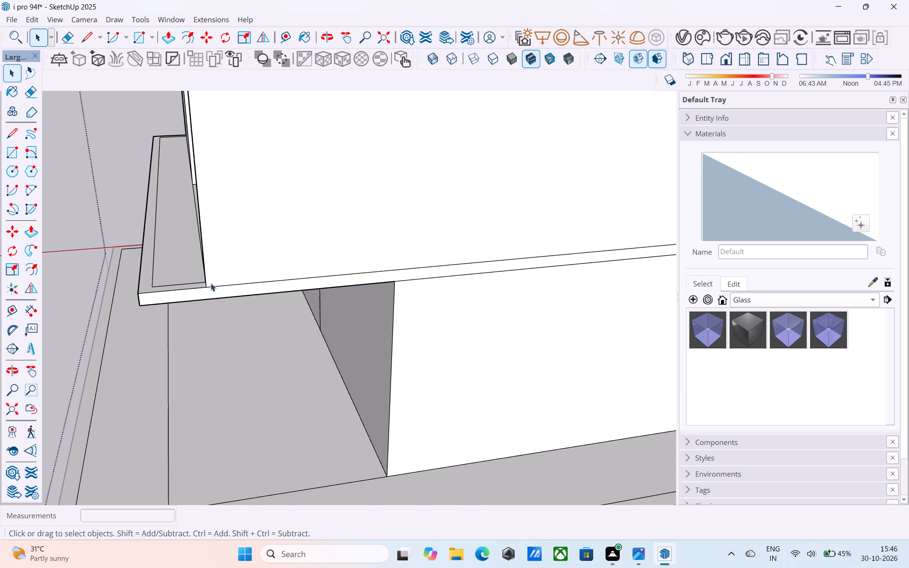
scroll(211, 283, down, 7)
middle_drag(210, 283, 659, 383)
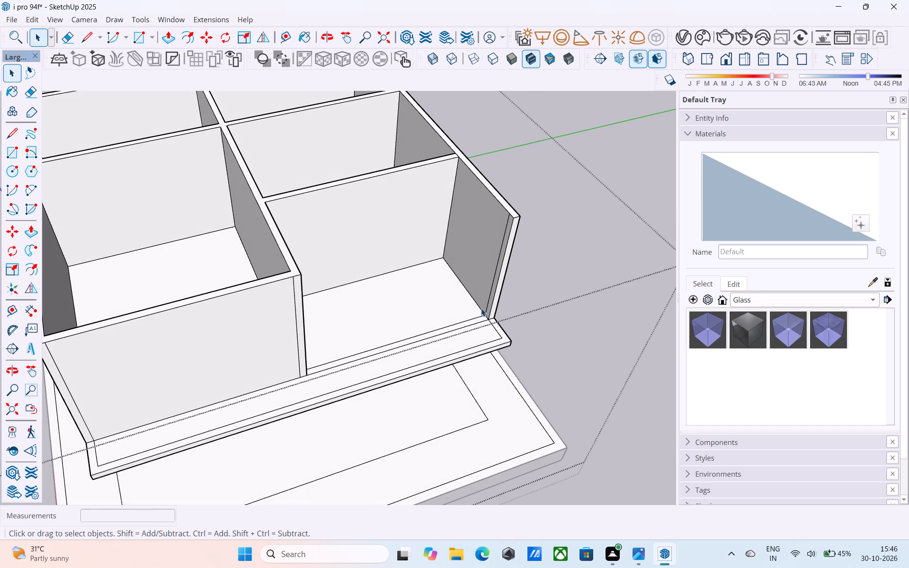
Erase the two stray vertical lines near either end of the enclosed front room's outer face above the overhang.
scroll(472, 300, down, 3)
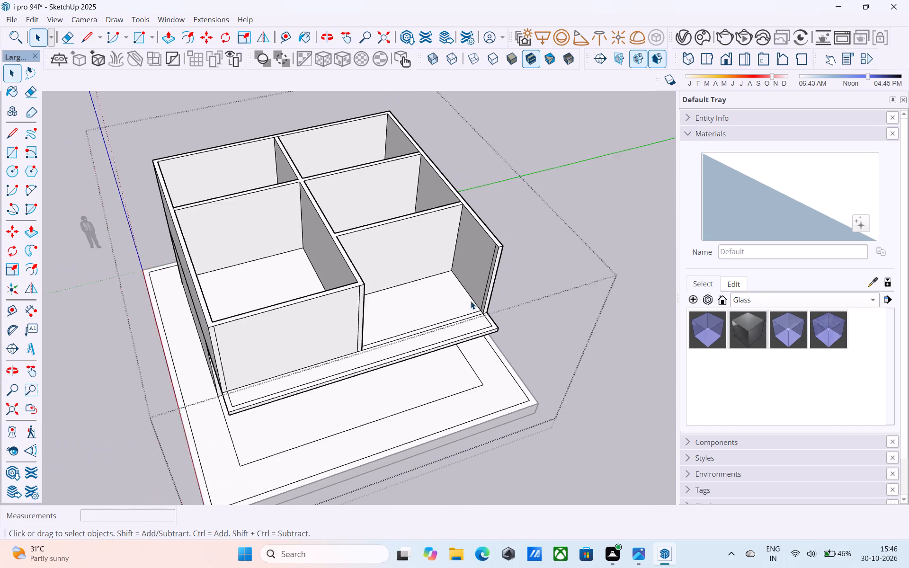
scroll(471, 301, down, 3)
middle_click(473, 305)
scroll(479, 304, up, 1)
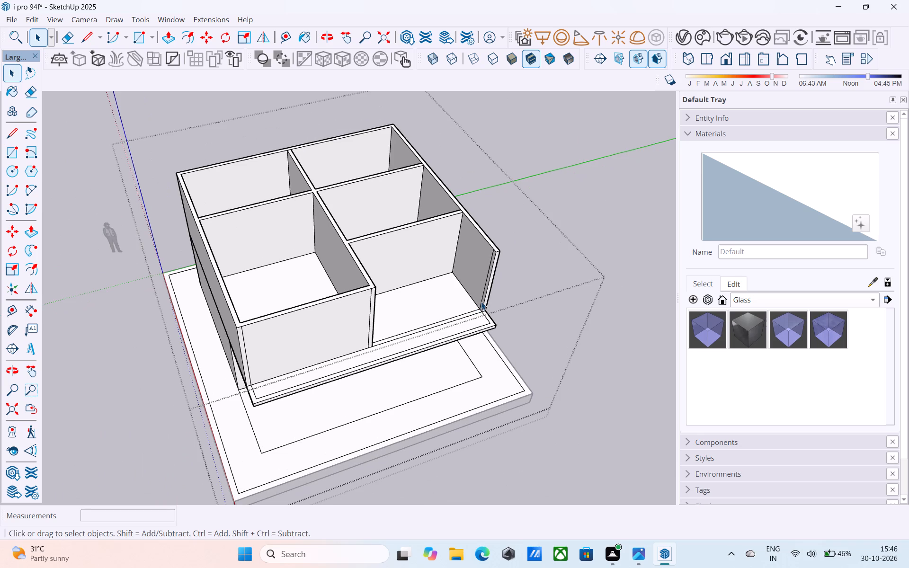
scroll(481, 302, down, 4)
middle_drag(468, 301, 364, 235)
scroll(362, 234, up, 9)
middle_drag(367, 268, 365, 204)
scroll(365, 204, up, 1)
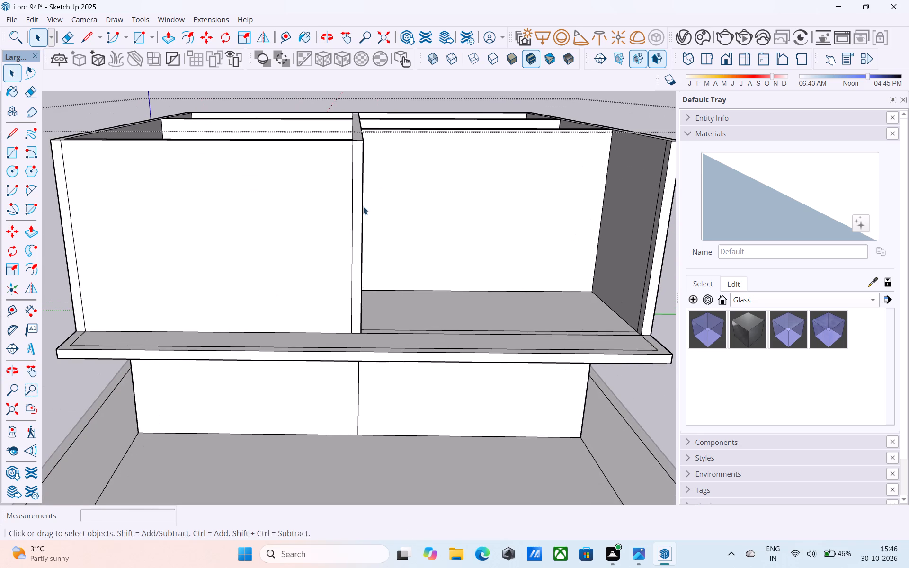
key(e)
click(356, 210)
scroll(360, 206, down, 5)
scroll(181, 224, up, 5)
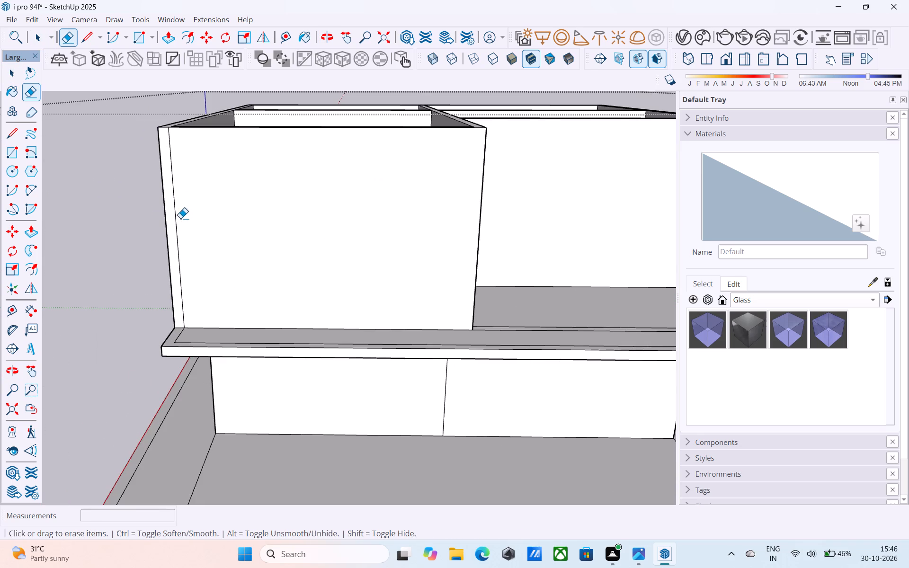
click(179, 218)
Place a vertical guide on the open front room's rear wall, 1' from its inner corner beside the enclosed room.
middle_drag(176, 216, 188, 260)
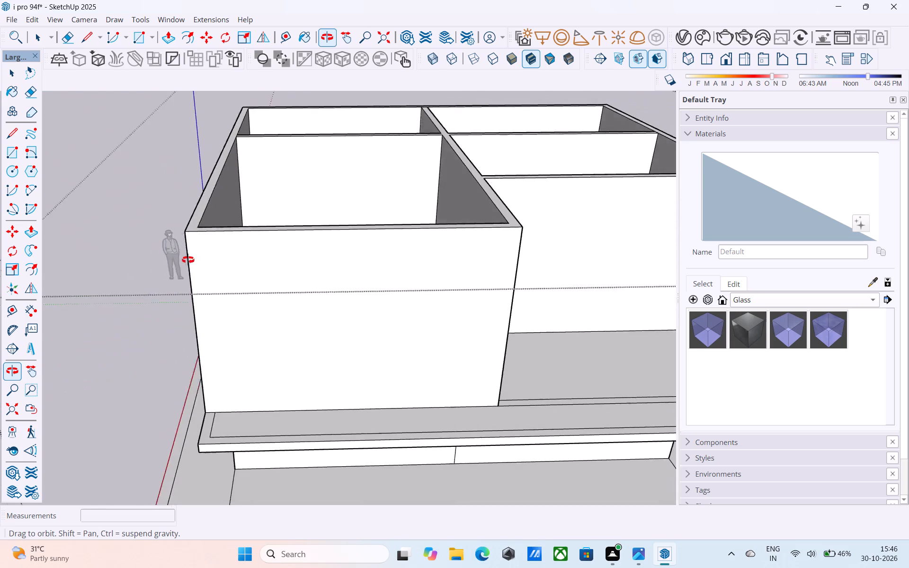
middle_drag(188, 260, 147, 257)
middle_drag(370, 252, 202, 221)
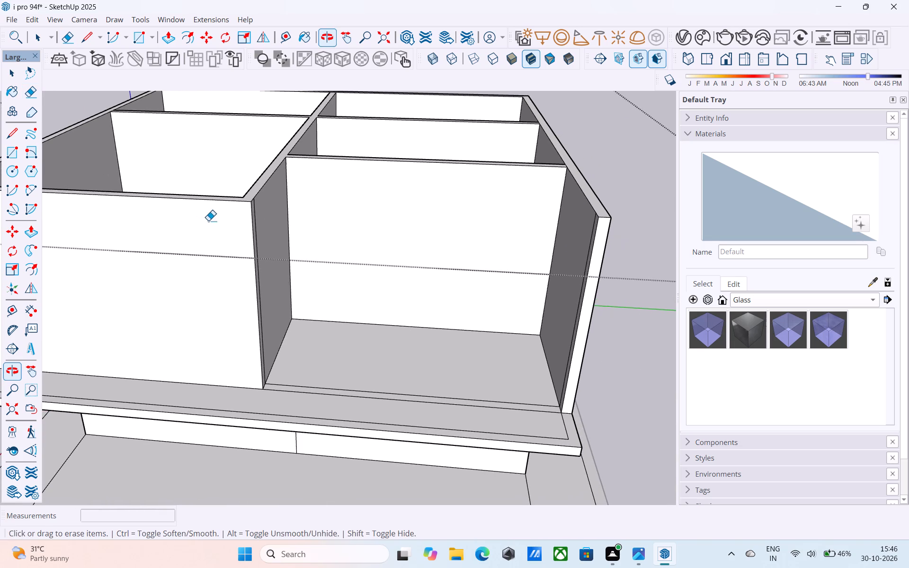
key(space)
scroll(428, 287, up, 1)
shift+middle_drag(428, 287, 411, 285)
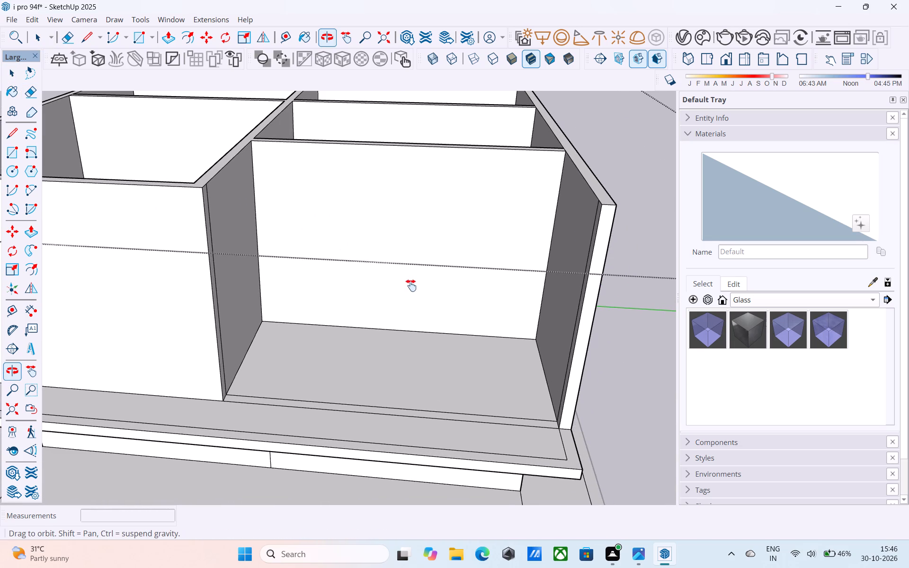
shift+middle_drag(411, 285, 417, 283)
key(t)
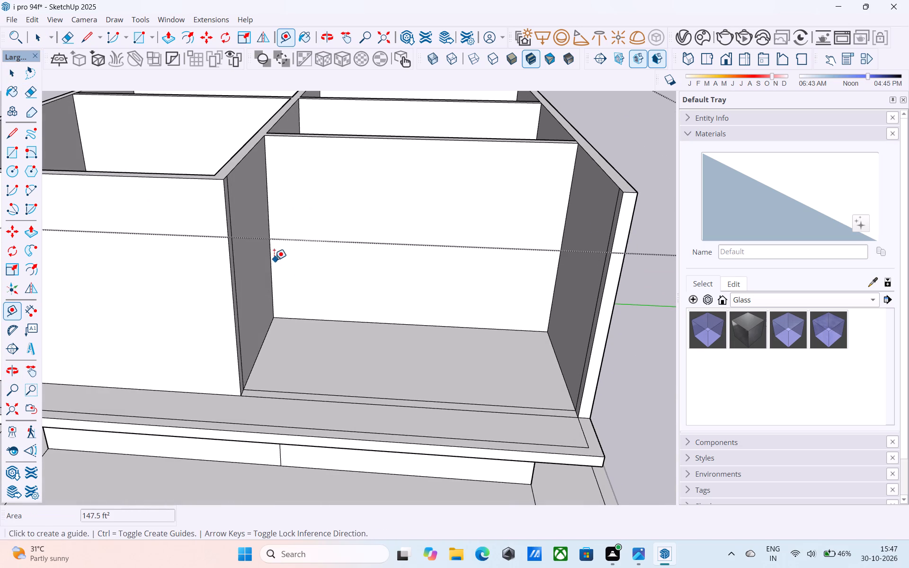
click(273, 259)
text(1')
key(Return)
Draw a door rectangle 7' high by 4' wide on that wall, starting where the vertical guide meets the floor.
key(r)
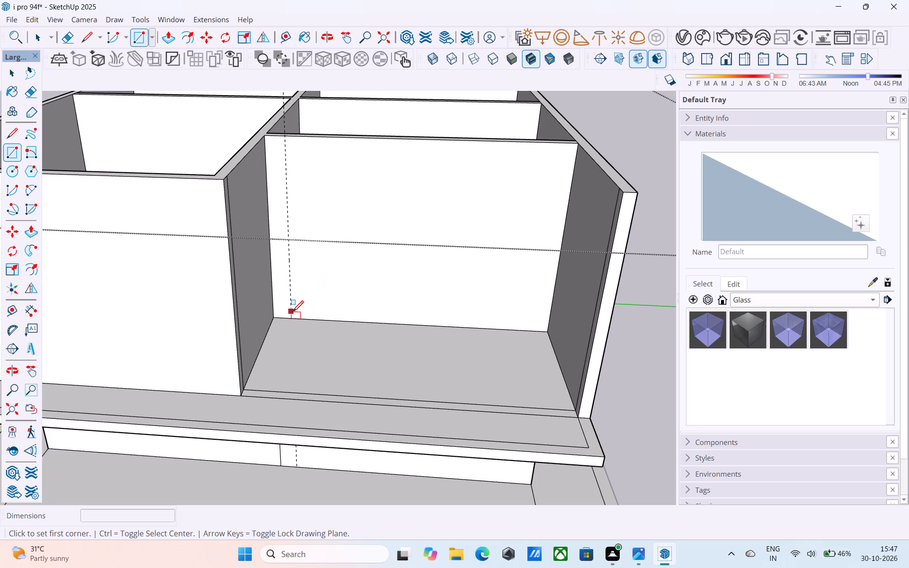
click(293, 313)
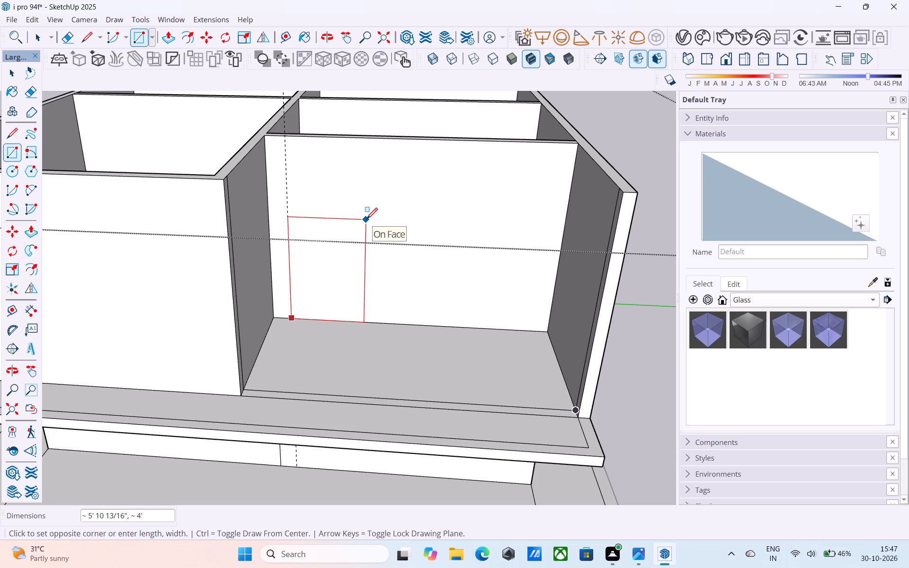
key(8)
key(apostrophe)
key(BackSpace)
key(BackSpace)
key(BackSpace)
text(7',4')
key(Return)
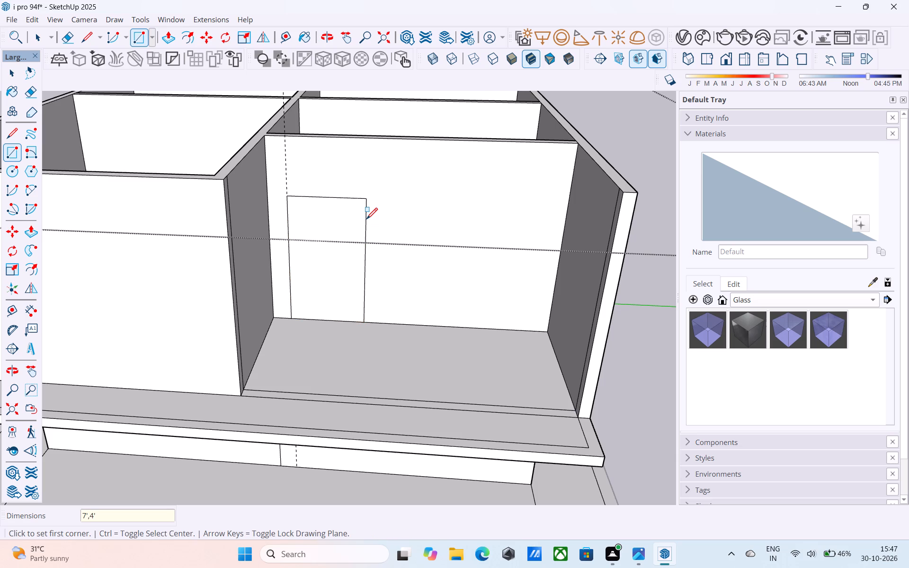
key(space)
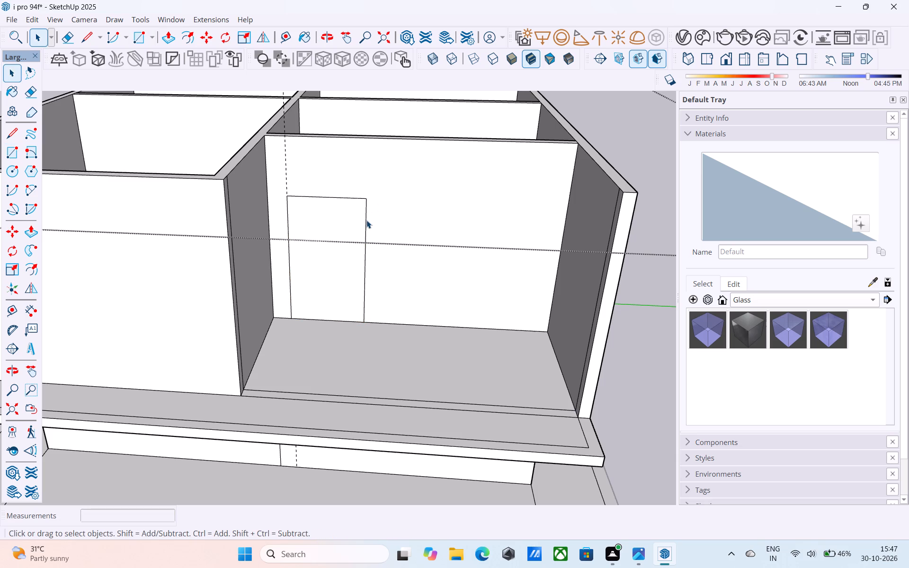
Offset the door rectangle 3" inward to outline its frame.
click(343, 217)
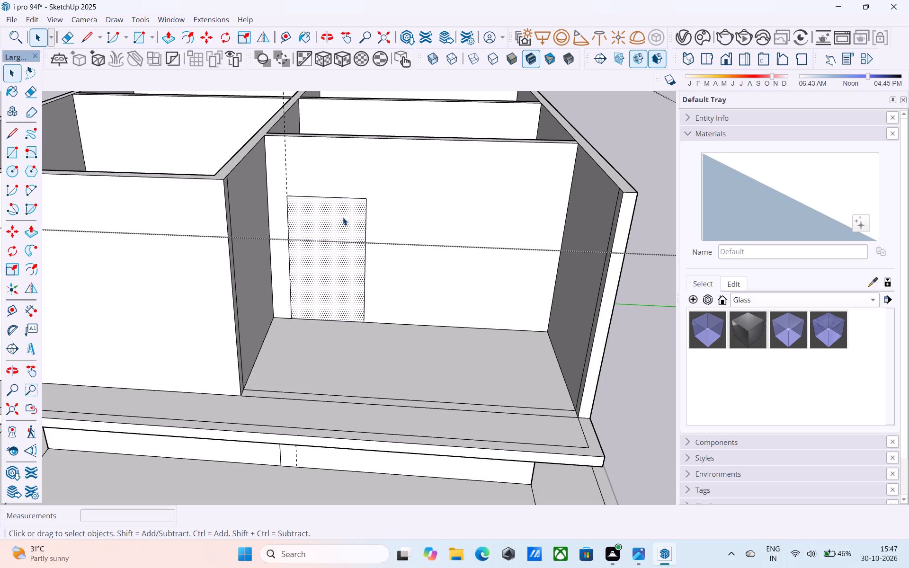
key(f)
click(343, 217)
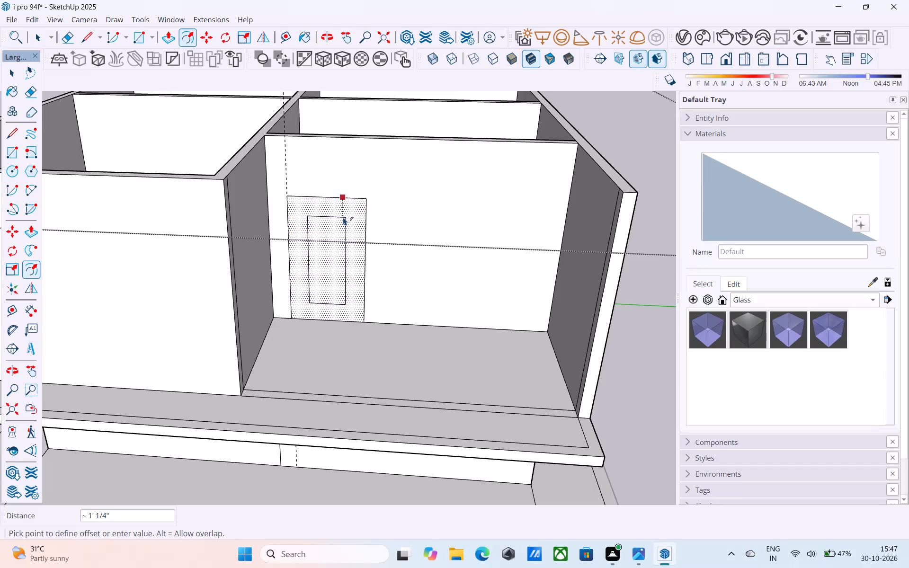
text(3")
key(Return)
key(space)
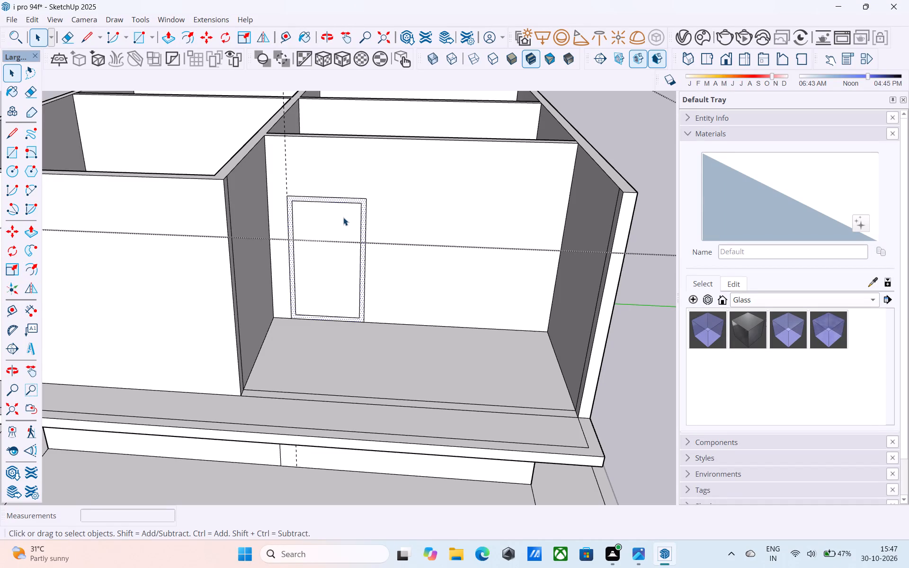
Place a horizontal guide on the same wall, 3' above its floor line.
scroll(344, 220, down, 5)
middle_drag(329, 242, 324, 205)
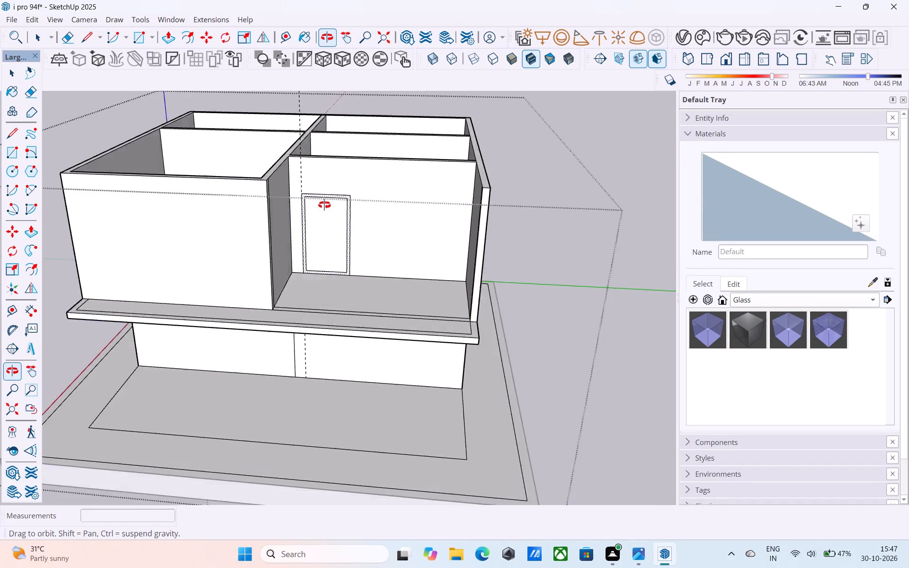
middle_drag(324, 205, 324, 204)
middle_drag(368, 219, 359, 212)
scroll(359, 212, up, 5)
key(t)
scroll(371, 225, up, 3)
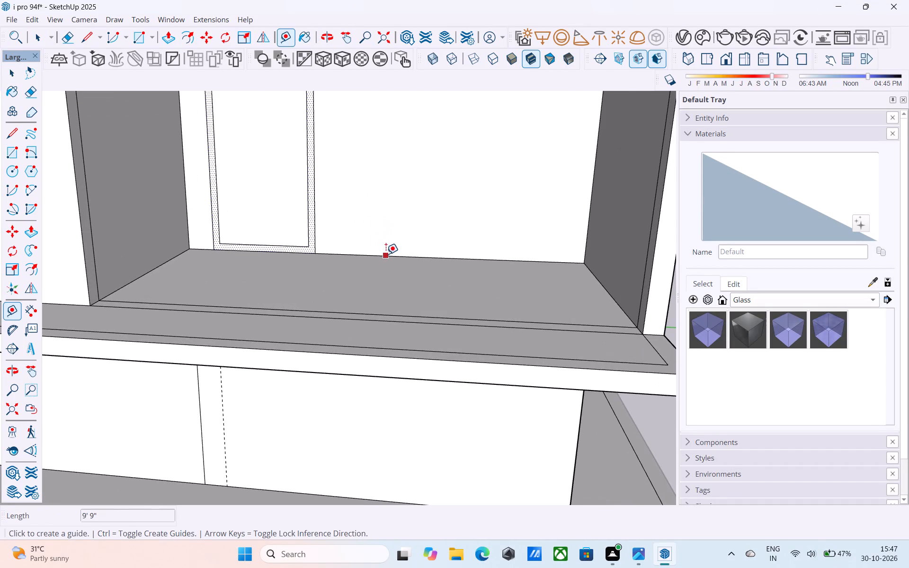
click(386, 254)
scroll(399, 216, down, 4)
shift+middle_drag(399, 216, 397, 250)
middle_drag(387, 204, 403, 261)
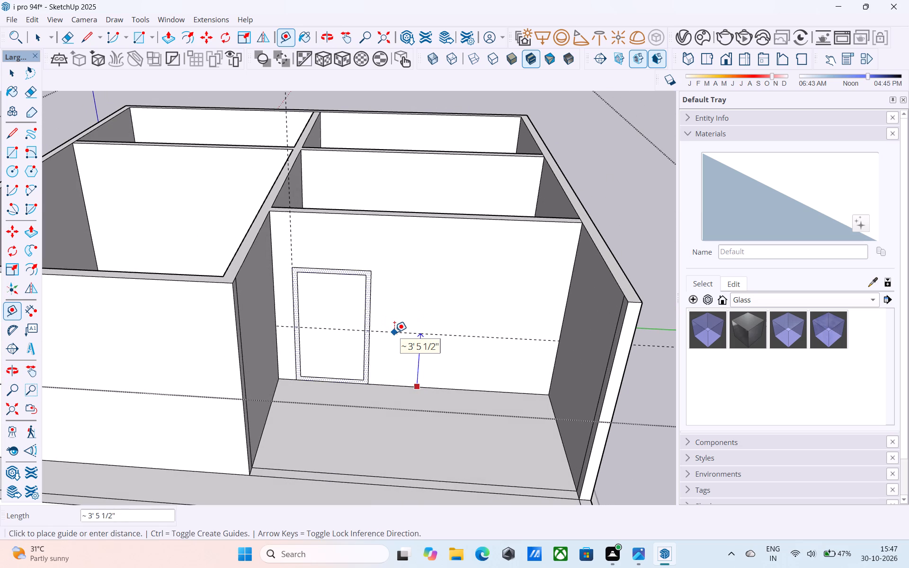
key(3)
key(apostrophe)
key(Return)
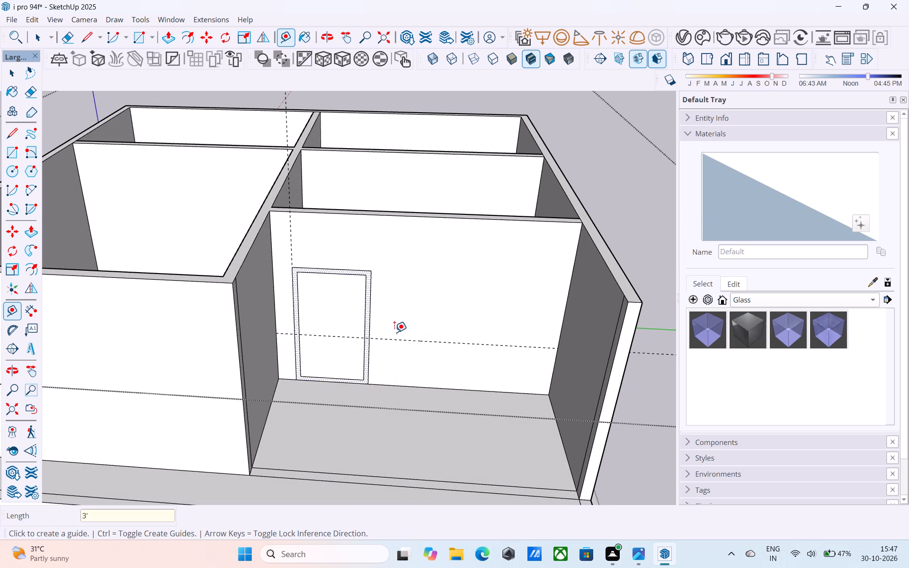
Place a vertical guide 2' from the door's outer side edge, toward the open end of the wall.
click(370, 308)
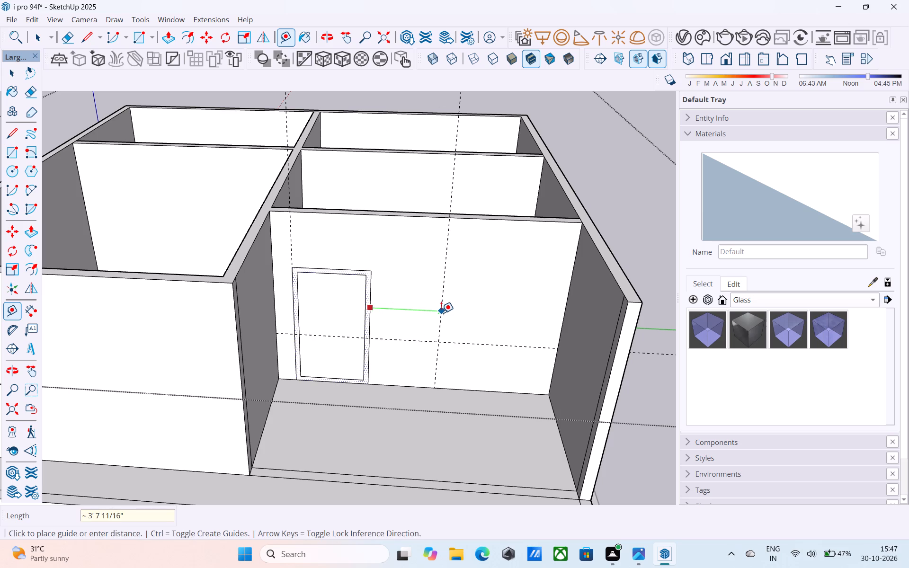
text(1')
key(Return)
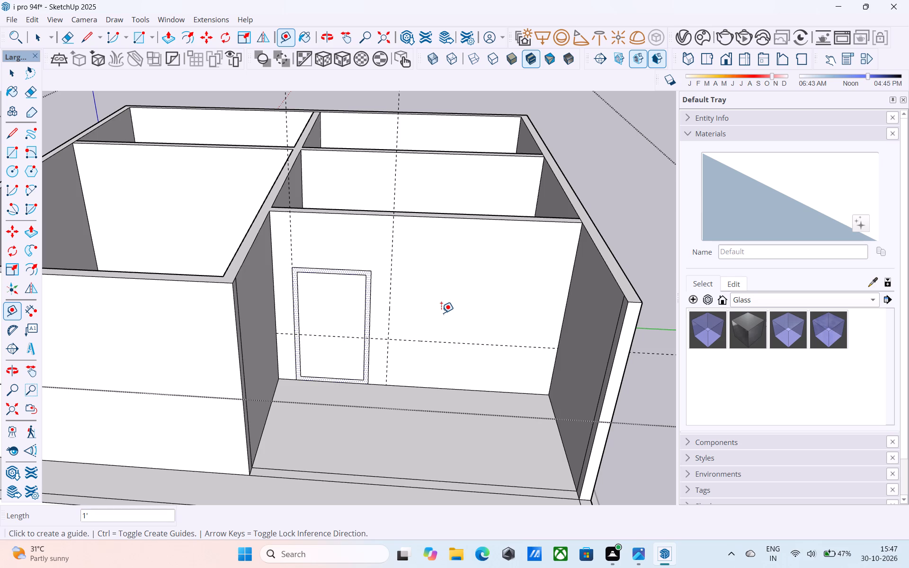
text(2')
key(Return)
Draw a 4' by 4' window rectangle beside the door, starting at the intersection of the sill guide and vertical guide.
key(r)
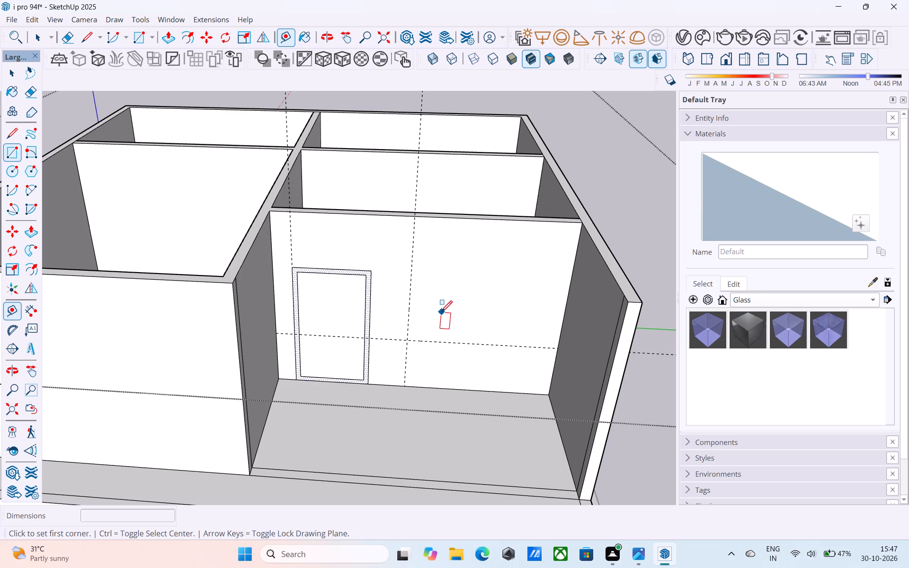
click(409, 340)
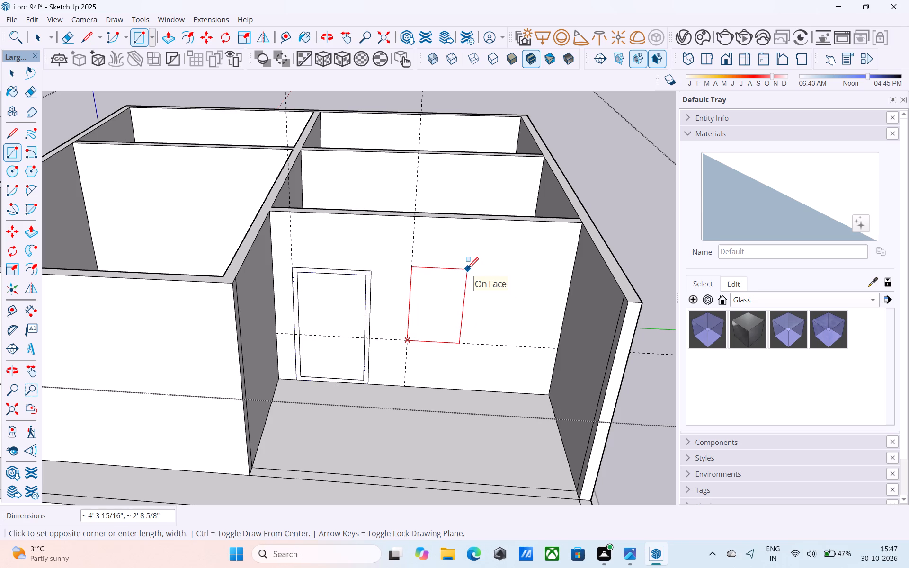
text(4',4')
key(Return)
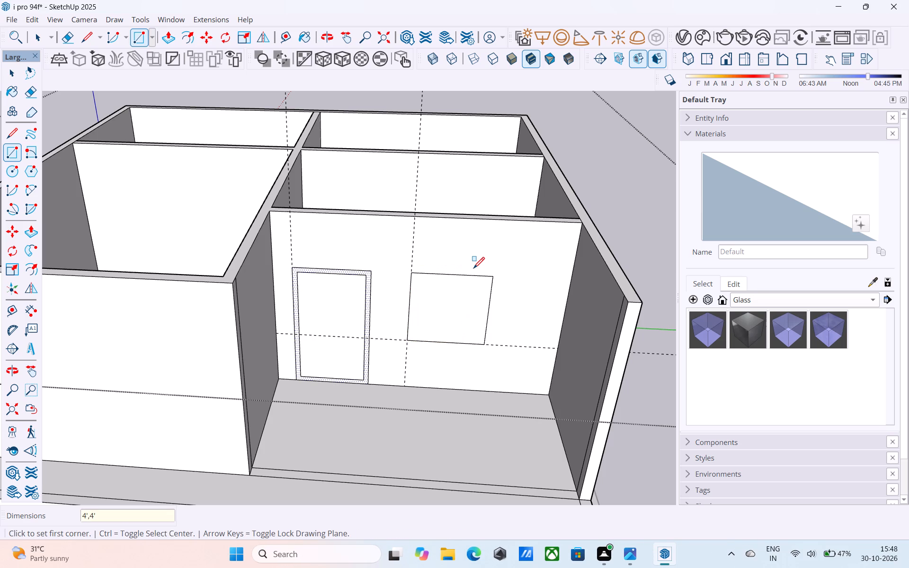
key(space)
Offset the window rectangle 3" inward to outline its frame.
click(473, 304)
key(f)
click(473, 304)
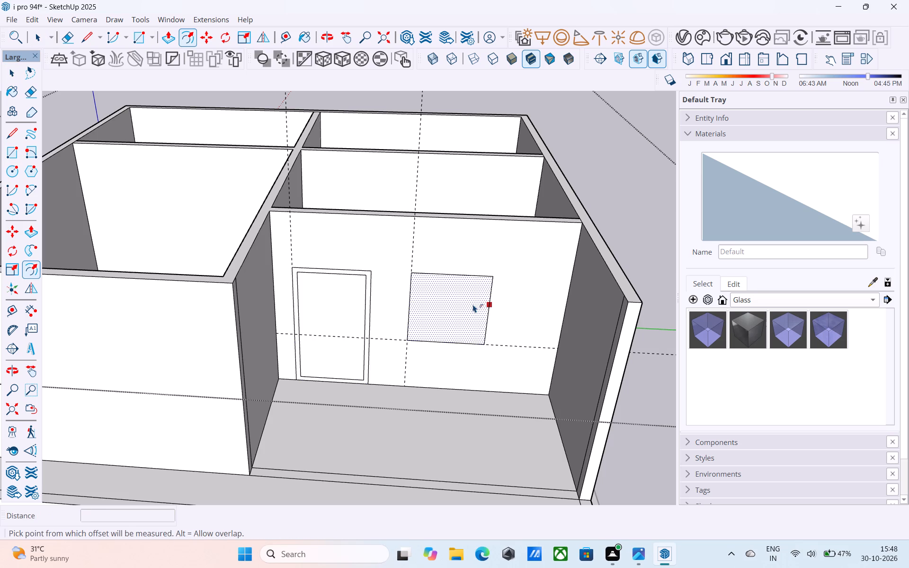
text(3")
key(Return)
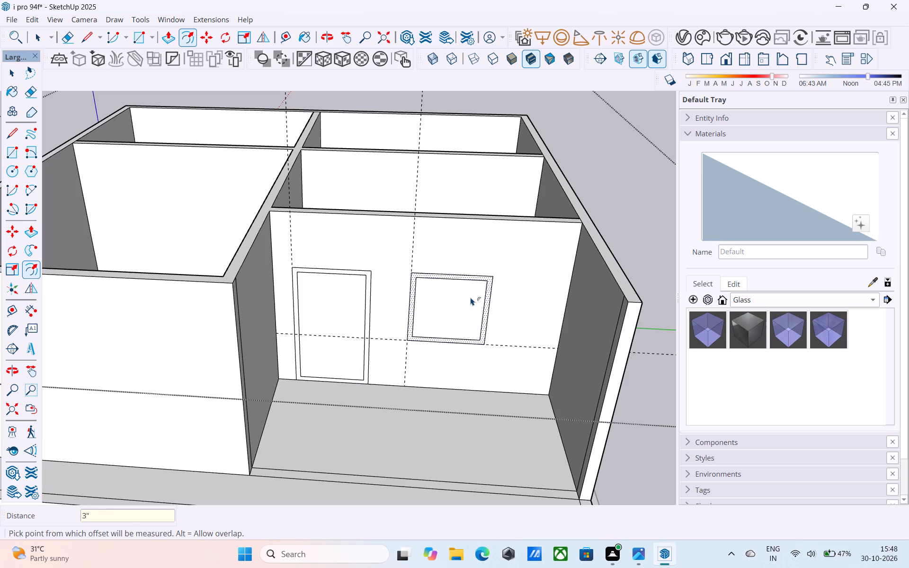
key(space)
Push the door's inner panel 6" through the wall to cut the doorway, leaving the frame border in place.
scroll(538, 292, down, 6)
middle_drag(418, 370, 426, 342)
scroll(484, 184, up, 4)
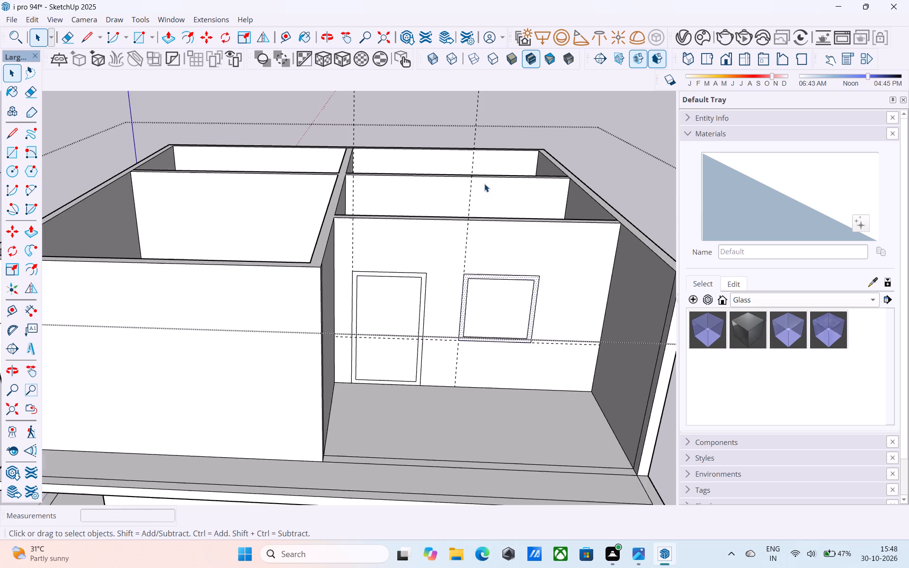
scroll(360, 280, up, 3)
click(380, 304)
scroll(384, 309, up, 1)
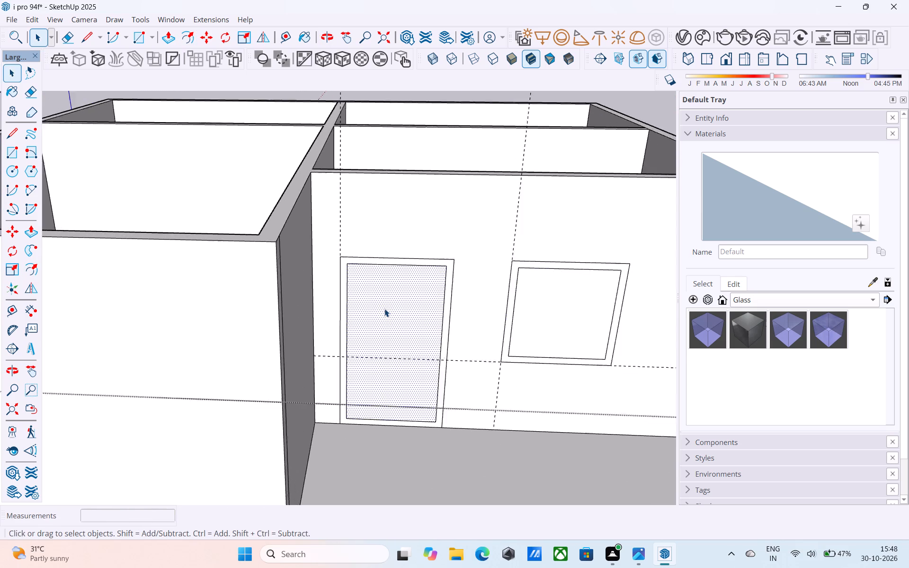
scroll(384, 309, up, 4)
key(p)
click(385, 315)
scroll(386, 315, up, 3)
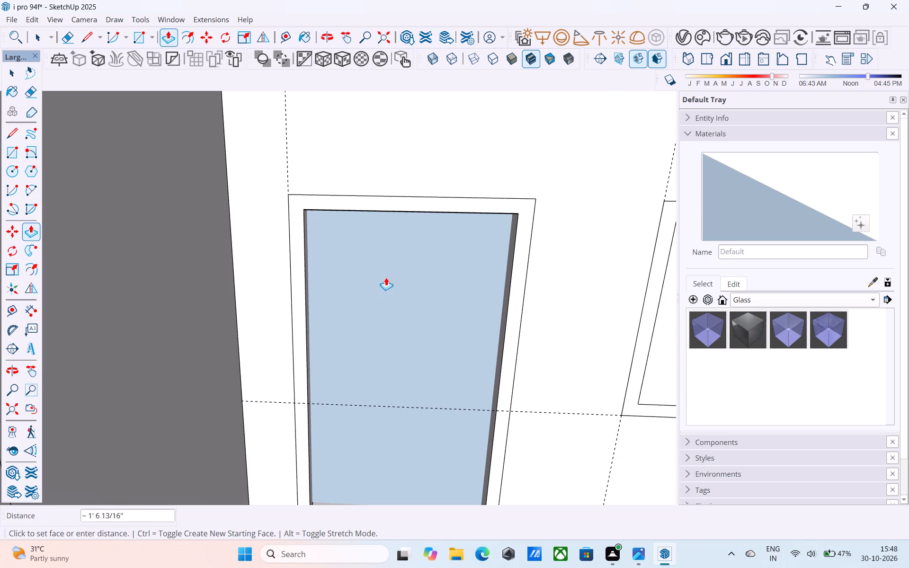
click(393, 260)
Push the window's inner panel through the wall by the same 6" to cut its opening.
scroll(393, 260, down, 2)
scroll(393, 260, up, 1)
scroll(393, 260, down, 3)
scroll(224, 297, down, 3)
scroll(224, 298, up, 1)
scroll(225, 304, down, 1)
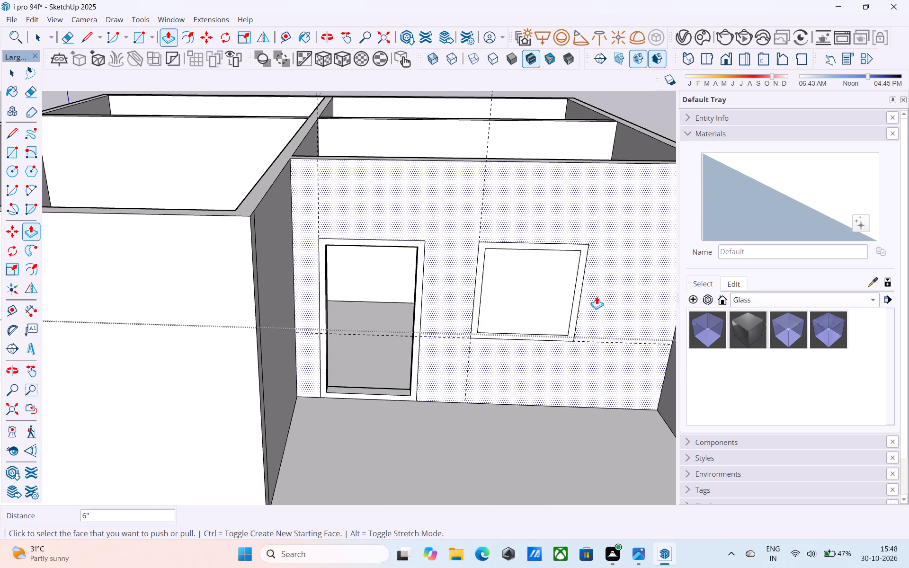
double_click(560, 284)
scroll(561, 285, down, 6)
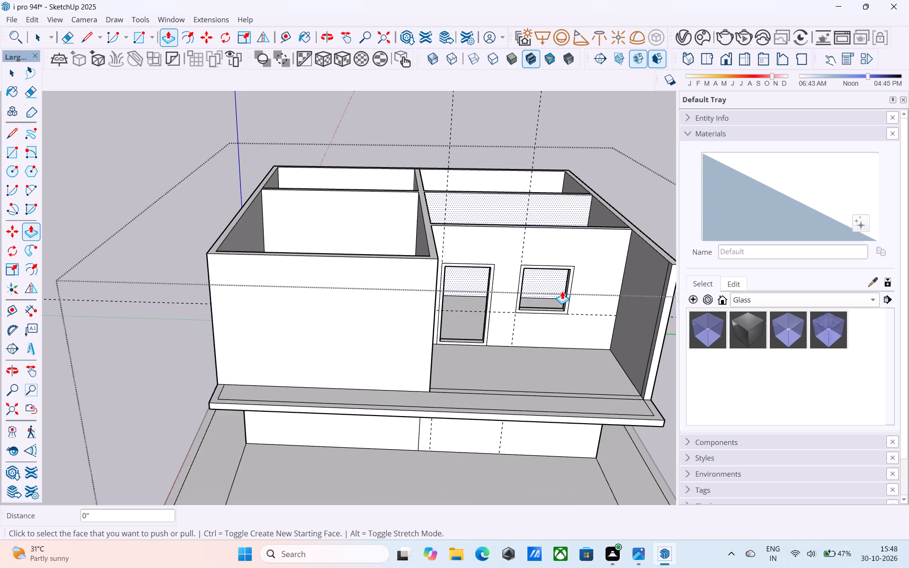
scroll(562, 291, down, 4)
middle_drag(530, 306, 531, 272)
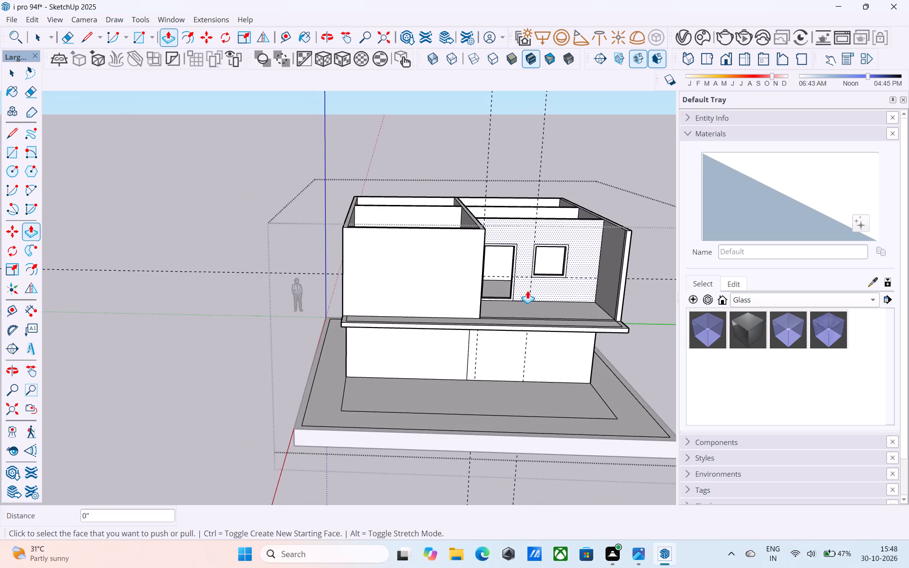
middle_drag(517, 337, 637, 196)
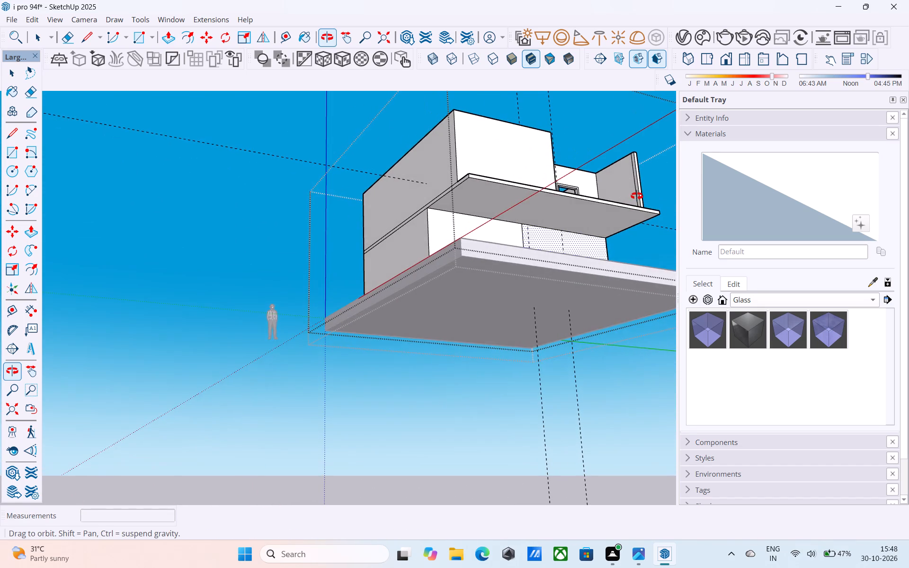
Examine the building from all sides, including the upper-floor rooms and the framed door and window openings.
middle_drag(637, 196, 379, 406)
key(space)
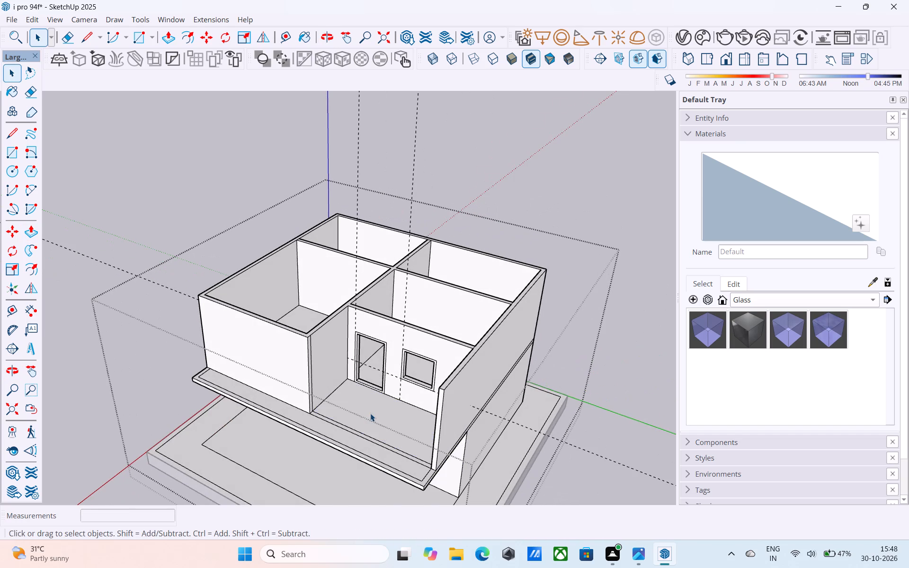
scroll(370, 413, down, 5)
middle_drag(370, 413, 615, 320)
shift+middle_drag(605, 315, 487, 348)
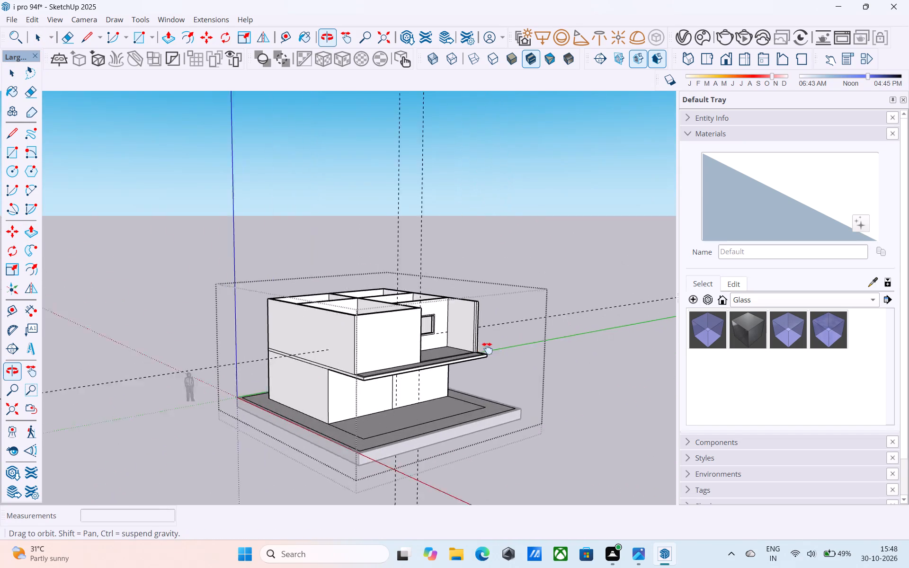
shift+middle_drag(487, 348, 698, 330)
middle_drag(440, 355, 688, 349)
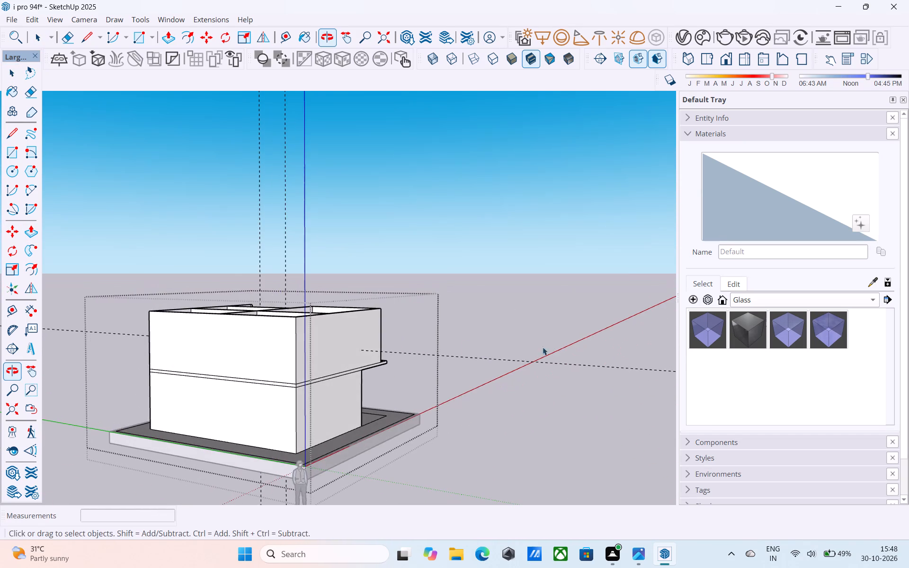
middle_drag(394, 344, 712, 358)
middle_drag(292, 370, 715, 367)
middle_drag(463, 373, 450, 357)
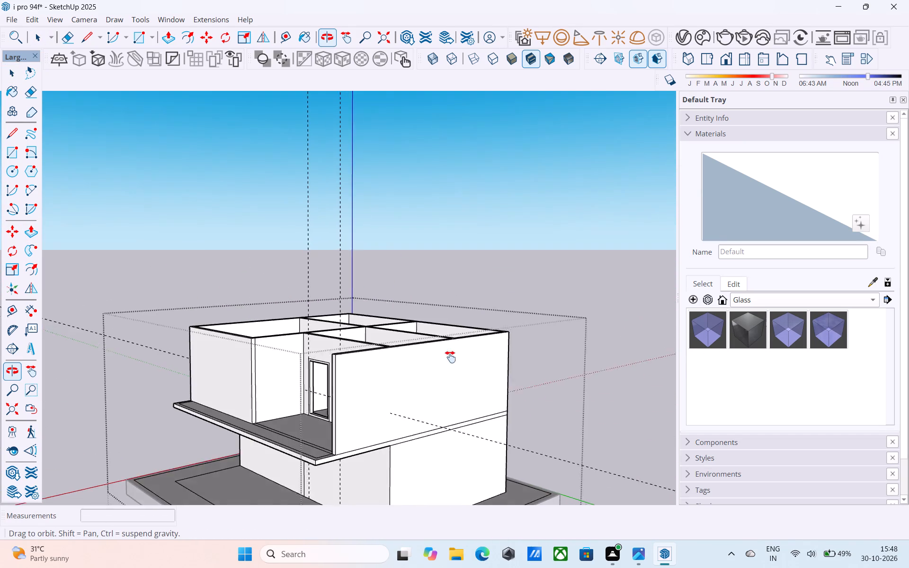
middle_drag(450, 357, 661, 311)
shift+middle_drag(600, 322, 567, 317)
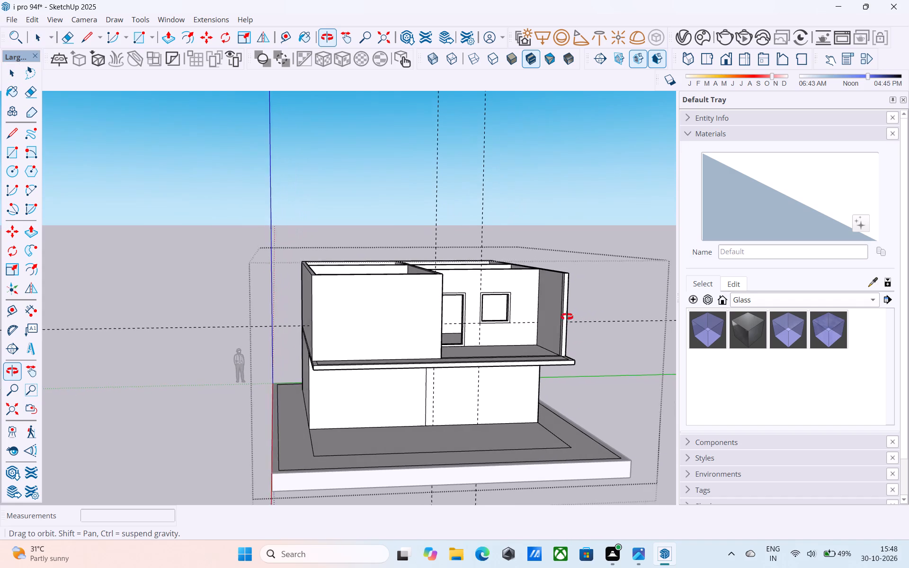
shift+middle_drag(567, 317, 568, 318)
scroll(516, 327, up, 5)
middle_drag(456, 361, 439, 359)
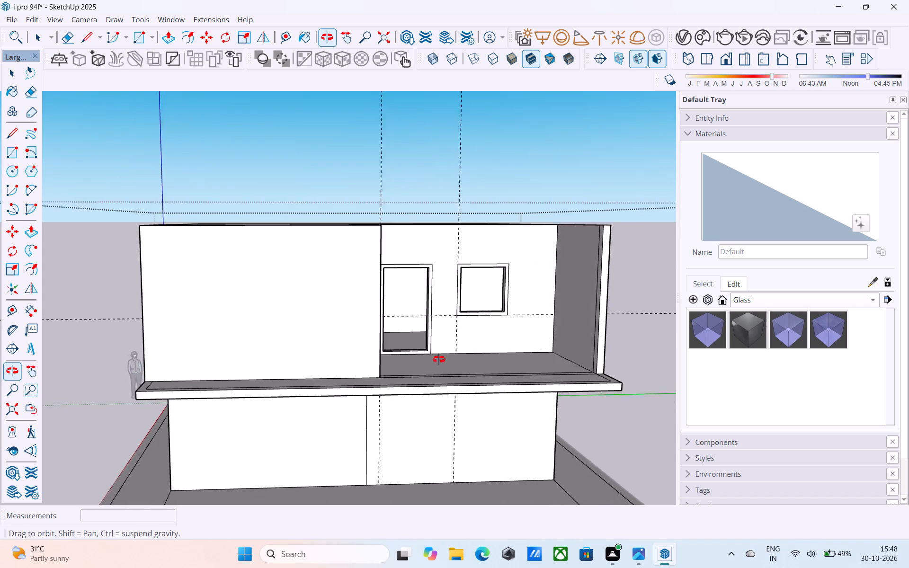
middle_drag(439, 359, 472, 336)
middle_drag(457, 292, 490, 401)
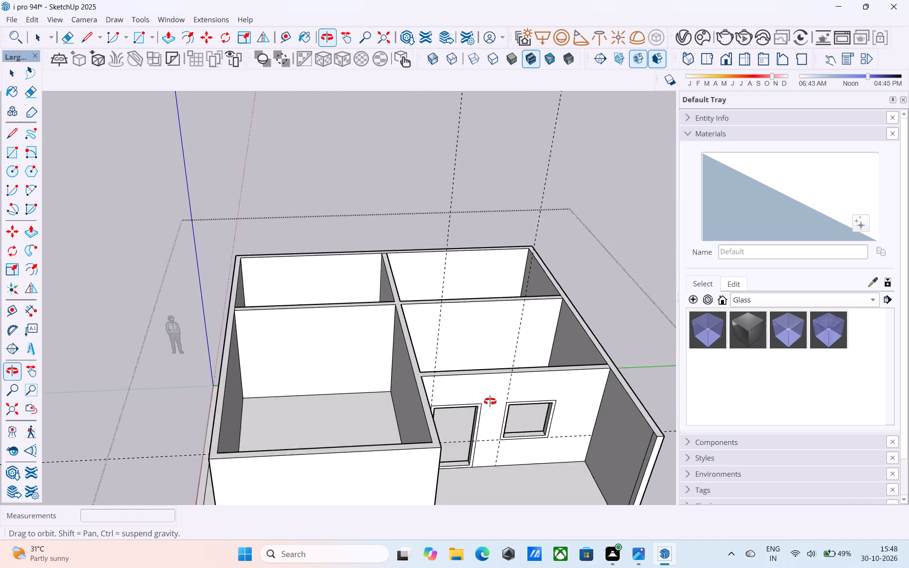
middle_drag(490, 401, 488, 426)
shift+middle_drag(474, 420, 444, 365)
Draw a 14' 3" by 9' 3" rectangle between the inner wall-top corners of the small upper-floor room nearest the origin.
key(r)
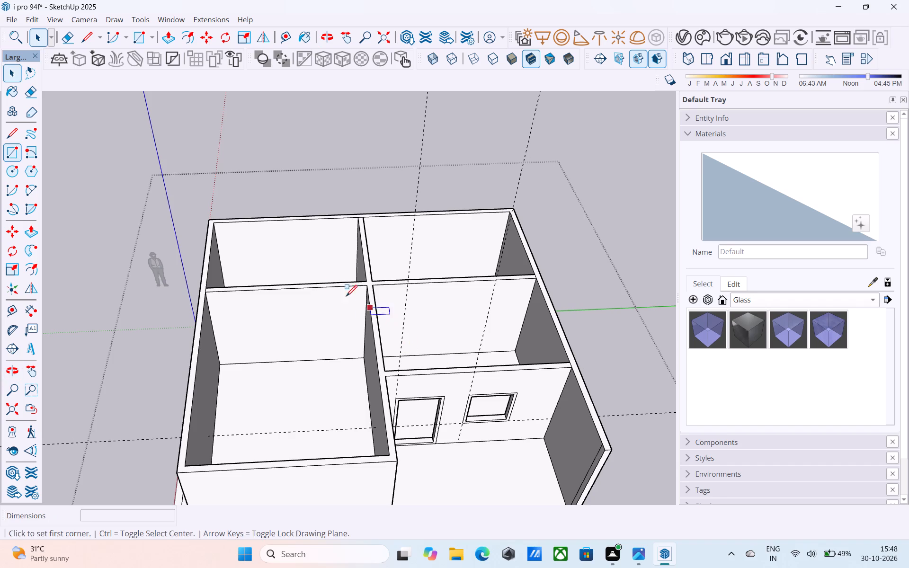
middle_drag(255, 275, 210, 283)
scroll(192, 259, up, 3)
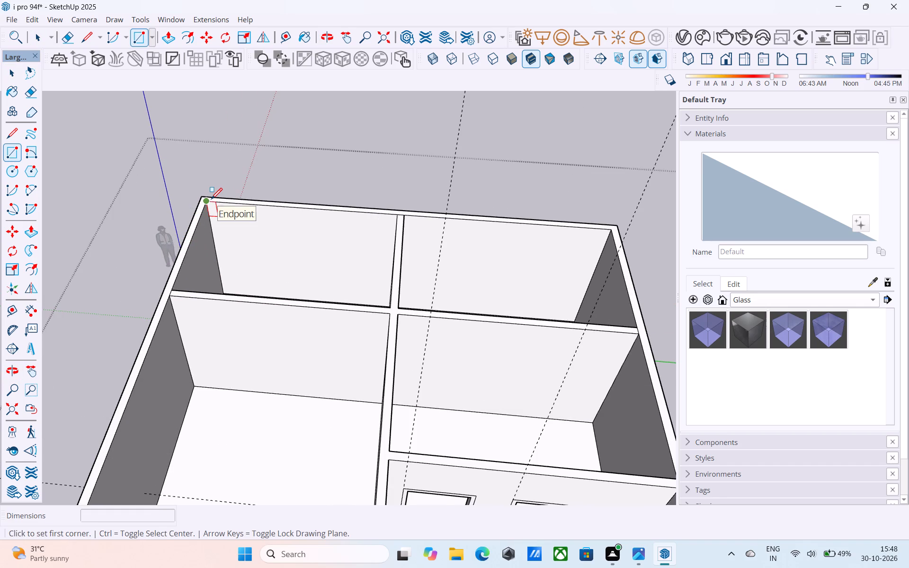
click(211, 200)
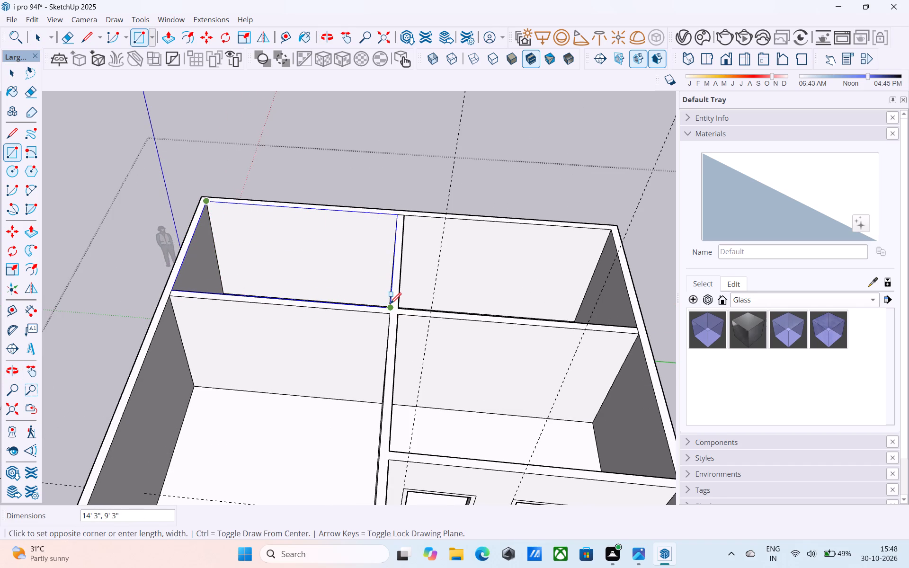
click(390, 305)
Reverse the new face covering the small corner room.
key(space)
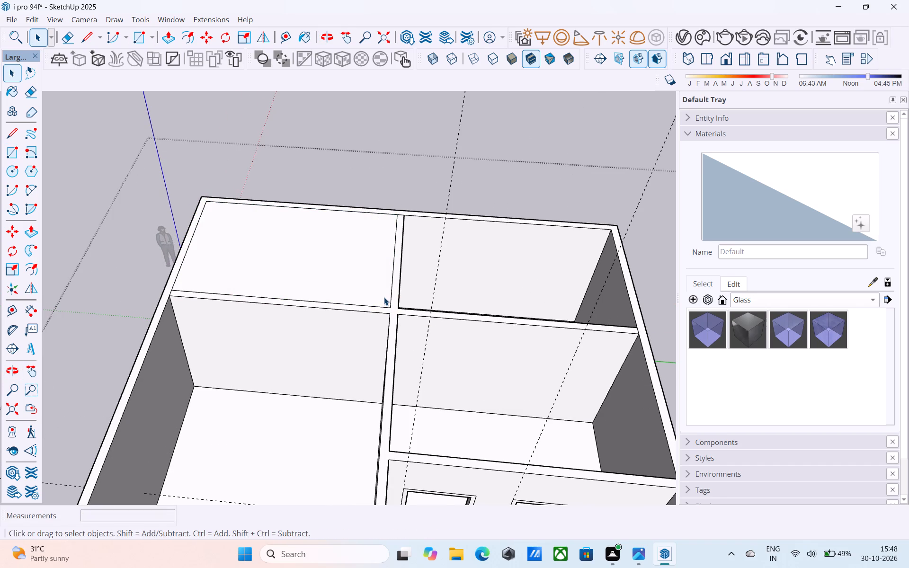
click(384, 297)
right_click(384, 297)
click(430, 169)
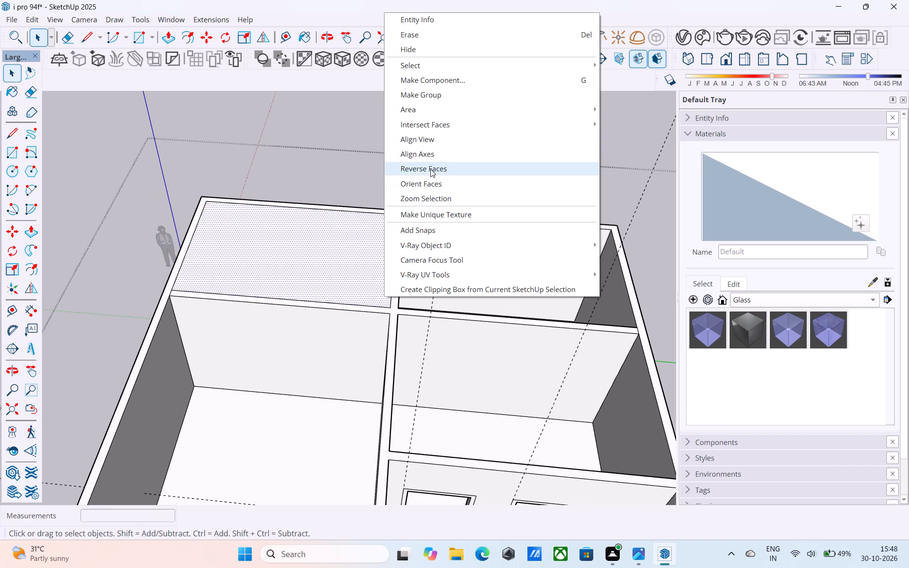
Draw a 6" vertical line up from the covering face's corner at the interior wall junction.
scroll(437, 261, up, 1)
middle_drag(436, 261, 418, 262)
key(l)
scroll(361, 311, up, 4)
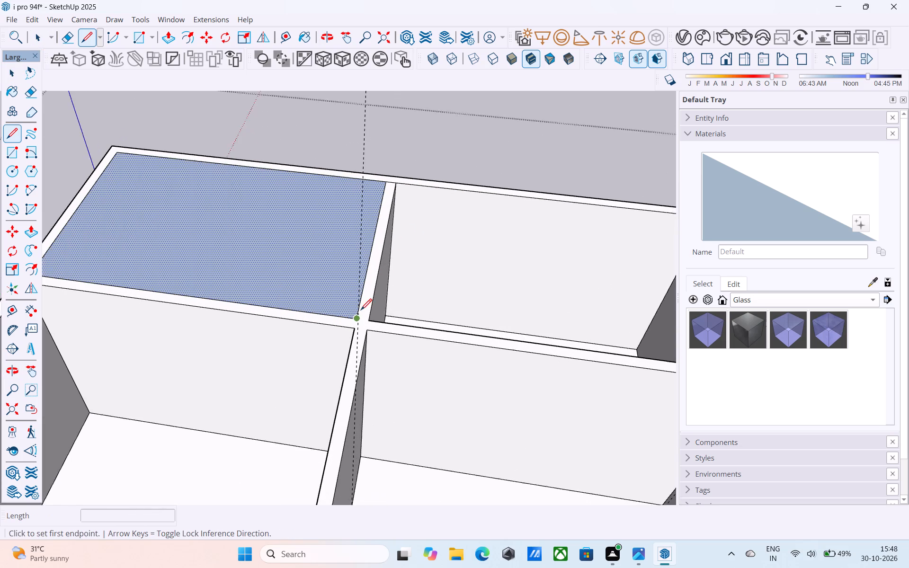
middle_drag(359, 315, 259, 311)
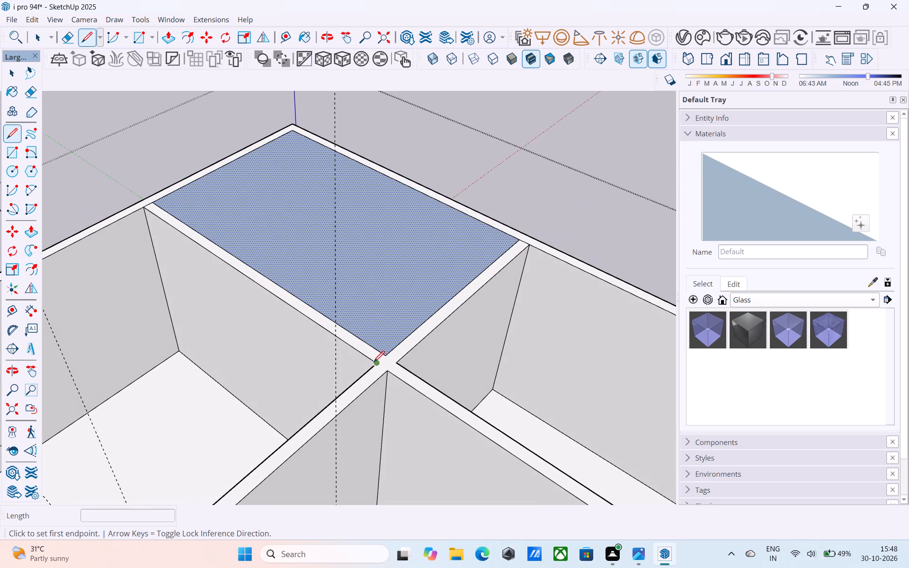
click(381, 357)
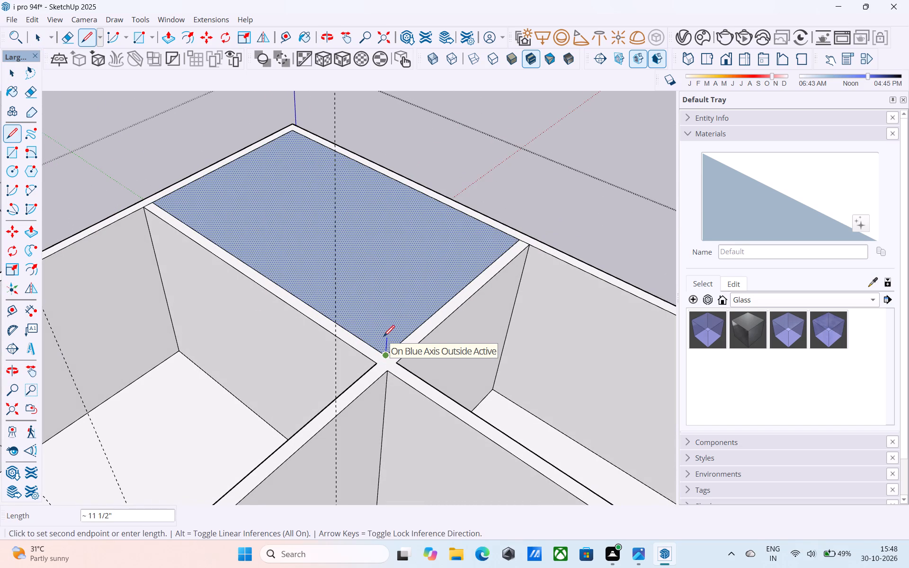
key(6)
key(shift+quotedbl)
key(Return)
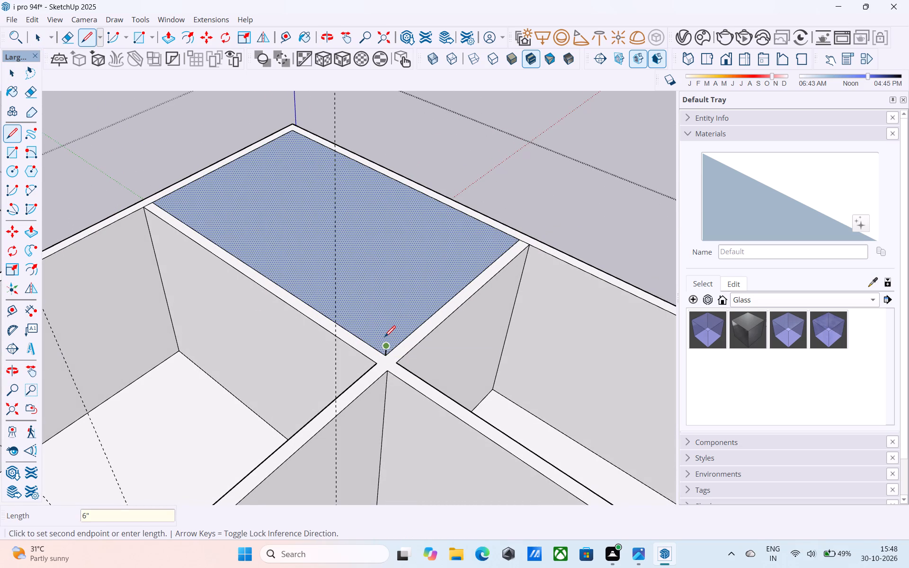
Draw a matching 6" vertical line up from the face's opposite corner, at the building's outer corner.
key(l)
shift+middle_drag(265, 161, 293, 262)
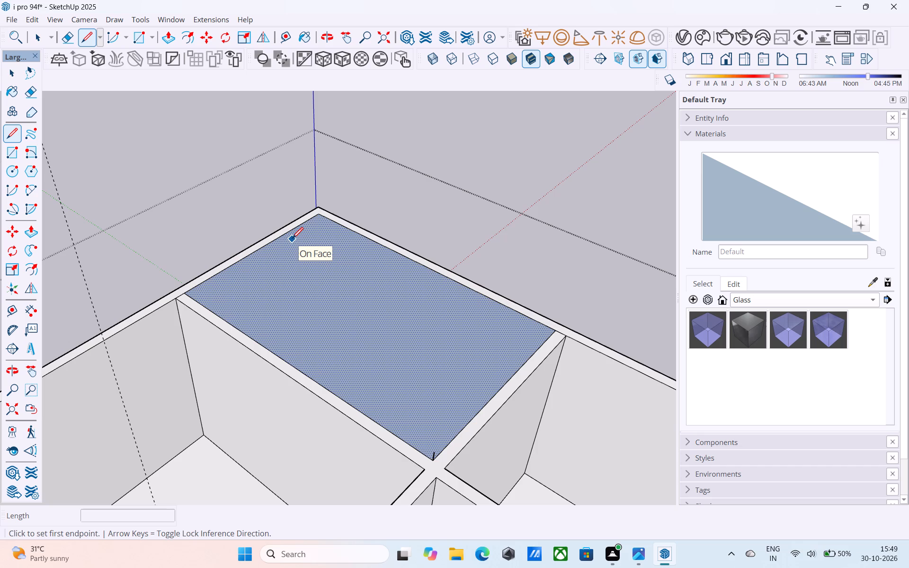
scroll(313, 194, up, 6)
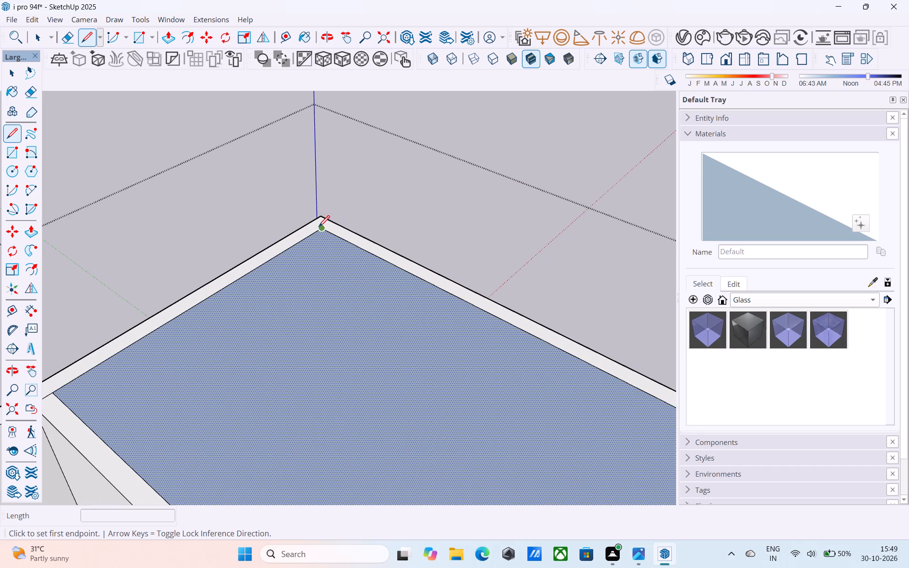
click(319, 228)
text(6")
key(Return)
key(space)
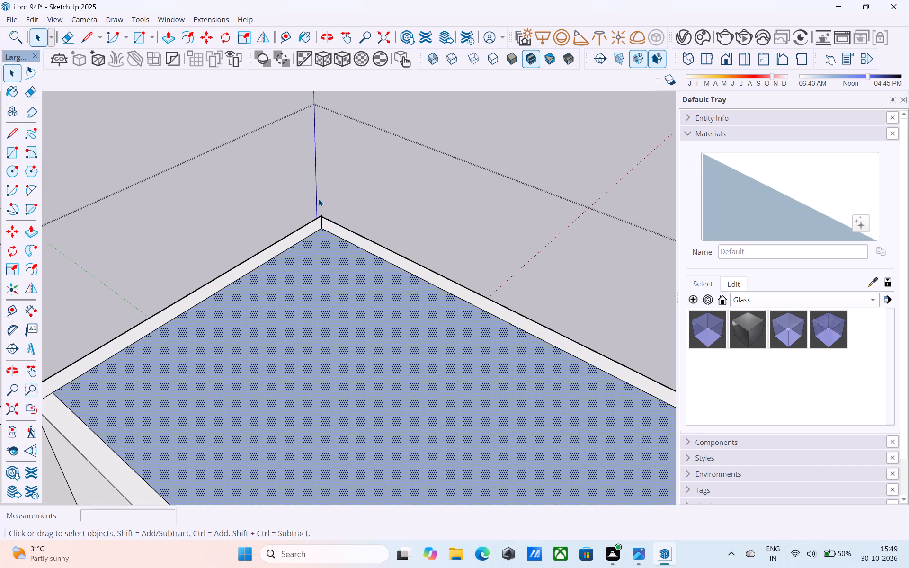
Draw a horizontal rectangle between the tops of the two 6" vertical lines as the room's raised roof face.
key(r)
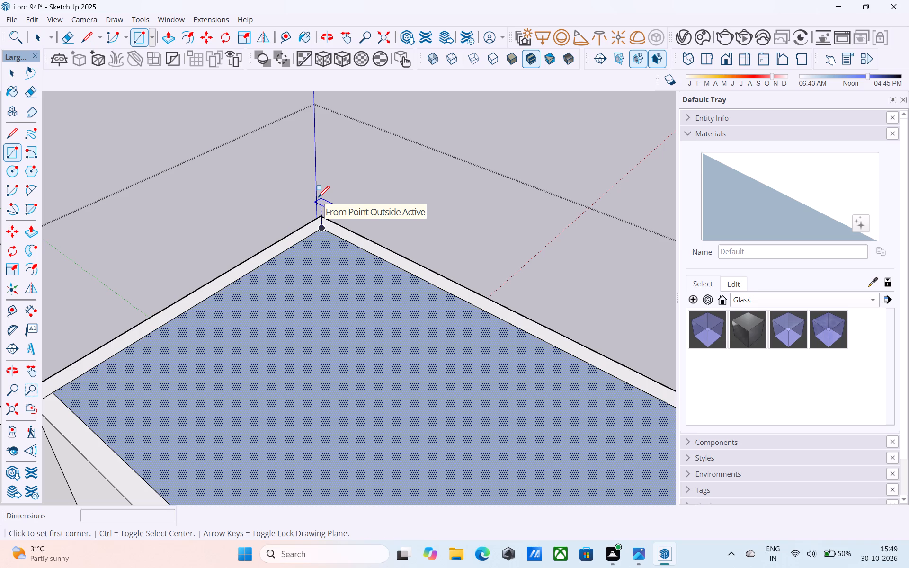
middle_drag(340, 288, 322, 241)
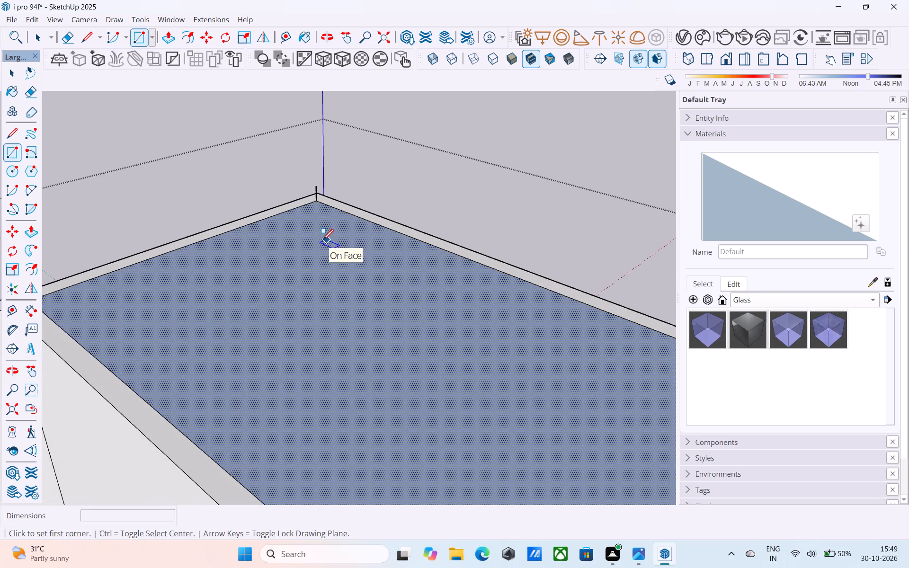
middle_drag(322, 241, 321, 254)
scroll(328, 250, down, 5)
middle_drag(328, 250, 348, 280)
scroll(363, 263, up, 5)
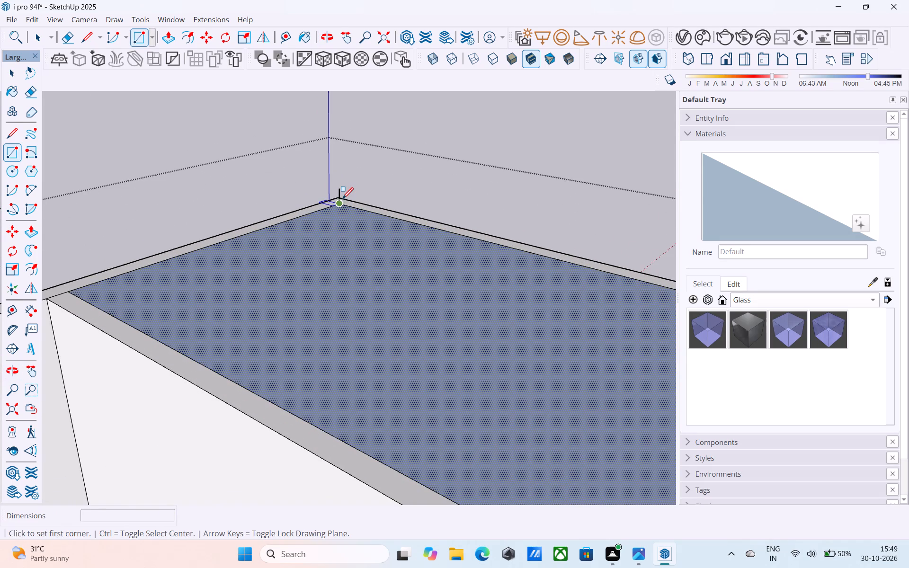
click(340, 191)
scroll(340, 188, down, 6)
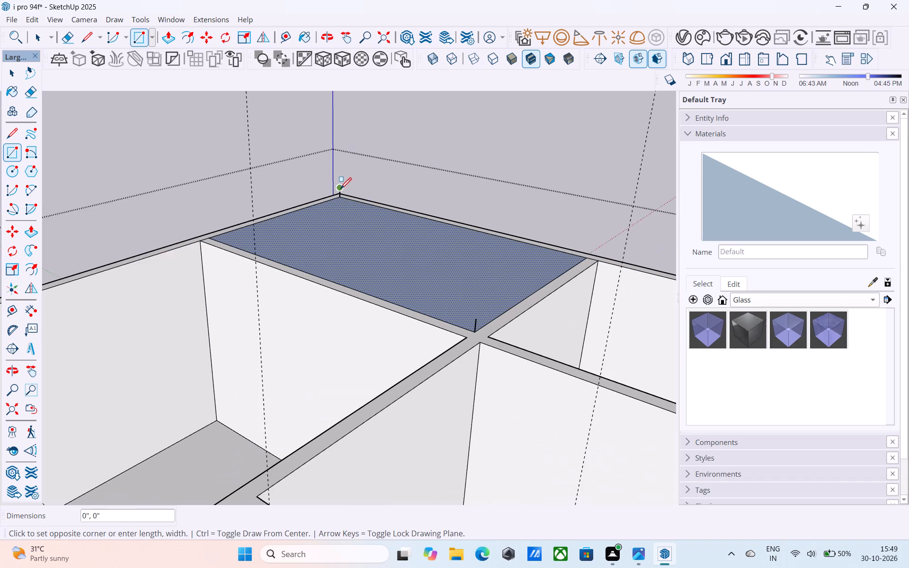
middle_drag(432, 281, 408, 239)
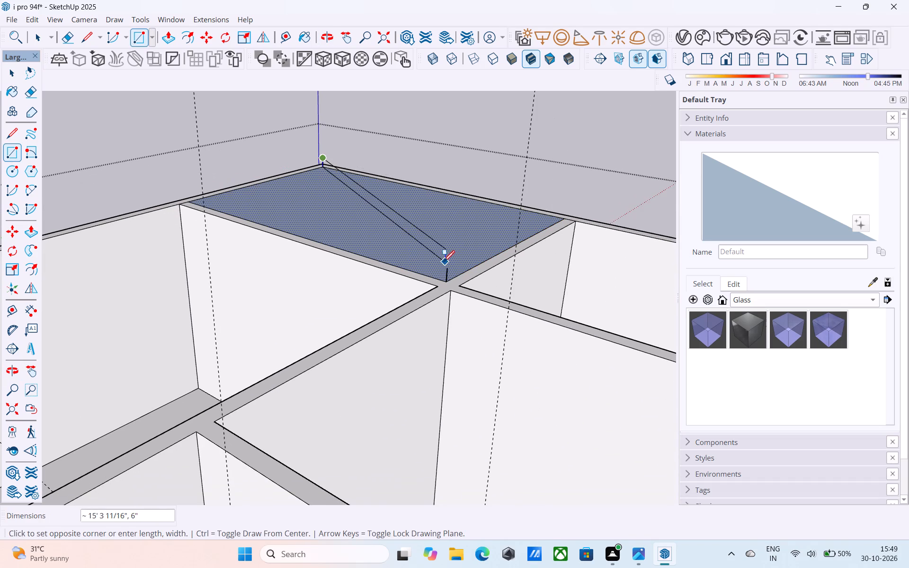
click(447, 266)
Draw a 6" vertical edge joining the lower and raised roof faces at one of the two remaining corners.
scroll(452, 262, down, 6)
middle_drag(262, 262, 579, 297)
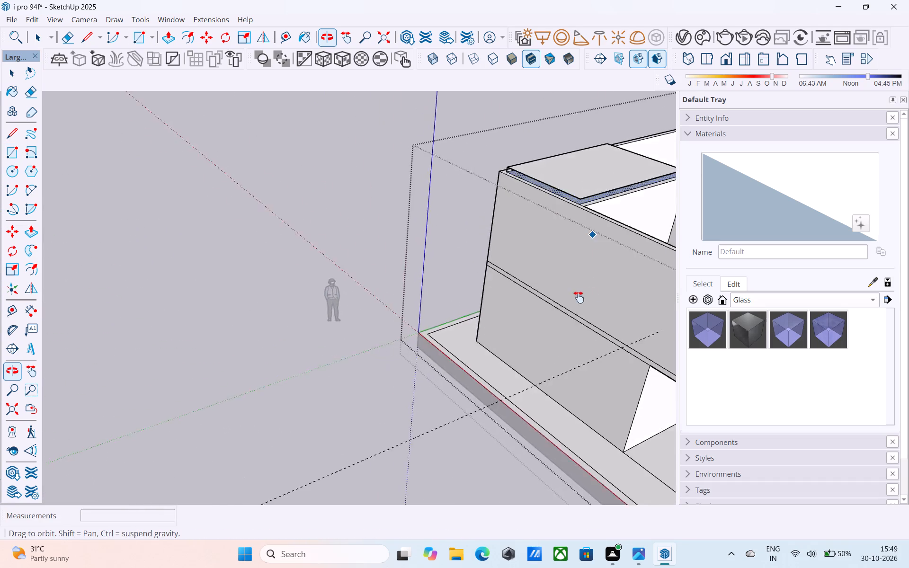
middle_drag(579, 297, 358, 422)
scroll(374, 340, up, 6)
scroll(303, 303, up, 8)
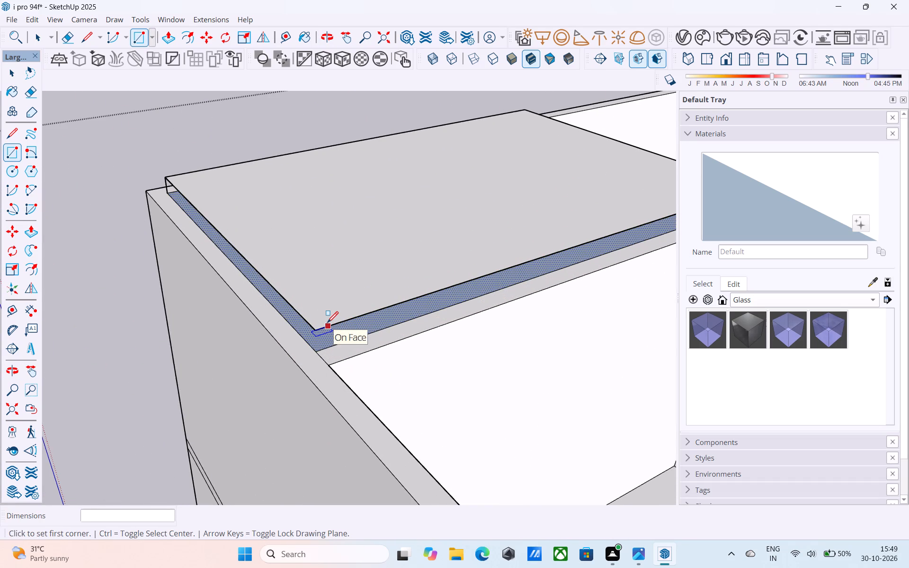
key(l)
scroll(325, 330, up, 2)
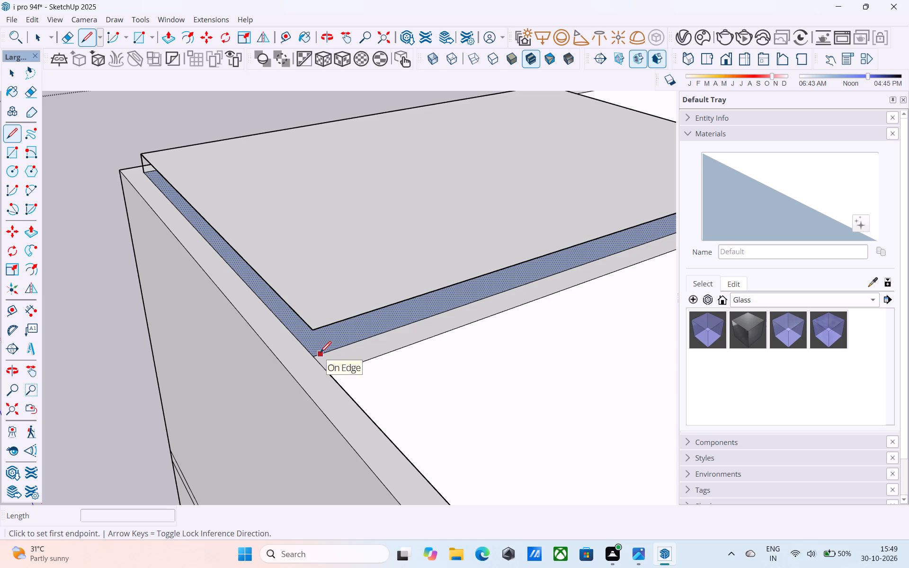
click(318, 355)
click(318, 328)
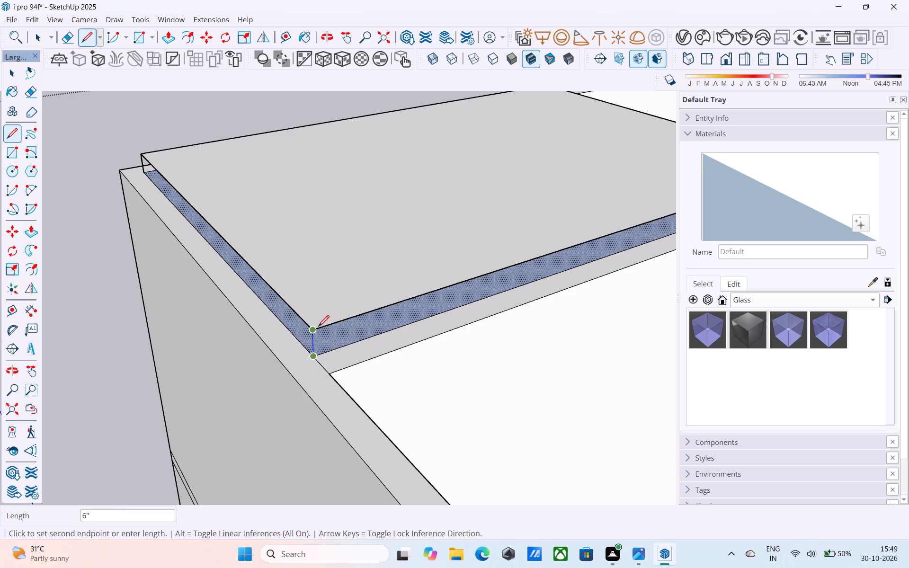
Draw the 6" vertical edge at the last open corner to close the roof slab's sides.
scroll(275, 333, down, 7)
middle_drag(276, 334, 731, 336)
middle_drag(374, 266, 608, 267)
scroll(584, 255, down, 8)
middle_drag(220, 268, 317, 292)
scroll(350, 310, up, 8)
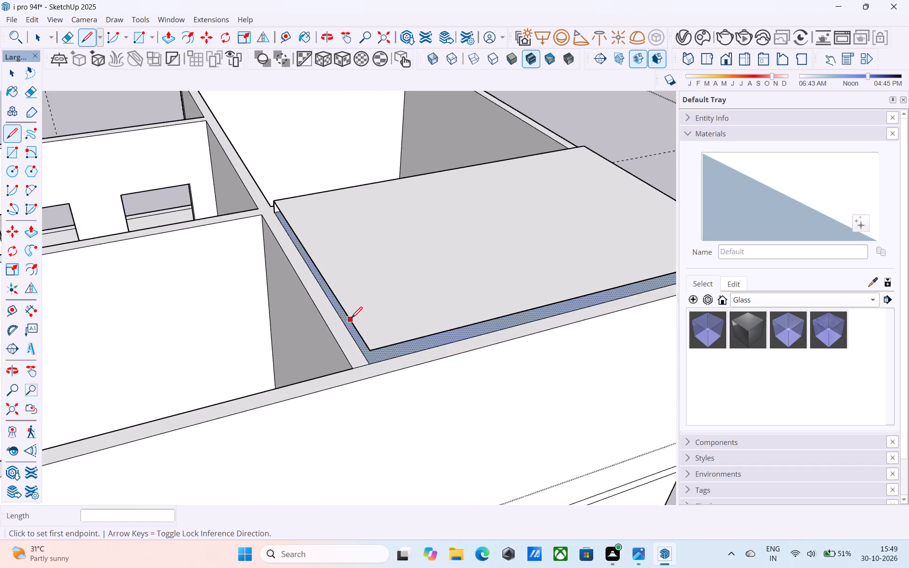
scroll(351, 319, up, 11)
click(363, 379)
click(370, 345)
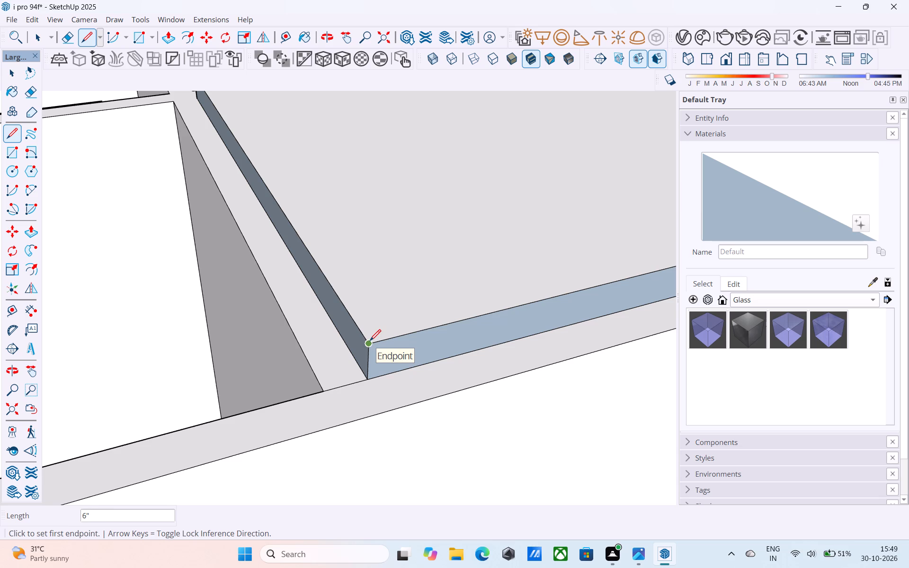
Reverse two adjacent side faces of the corner room's roof slab so their front sides face outward.
key(space)
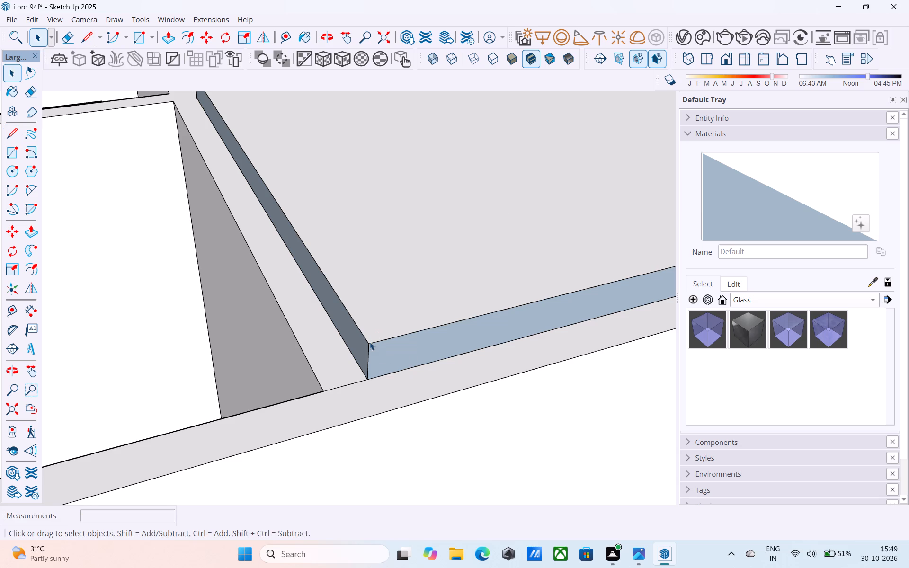
scroll(372, 348, down, 6)
click(376, 355)
right_click(376, 355)
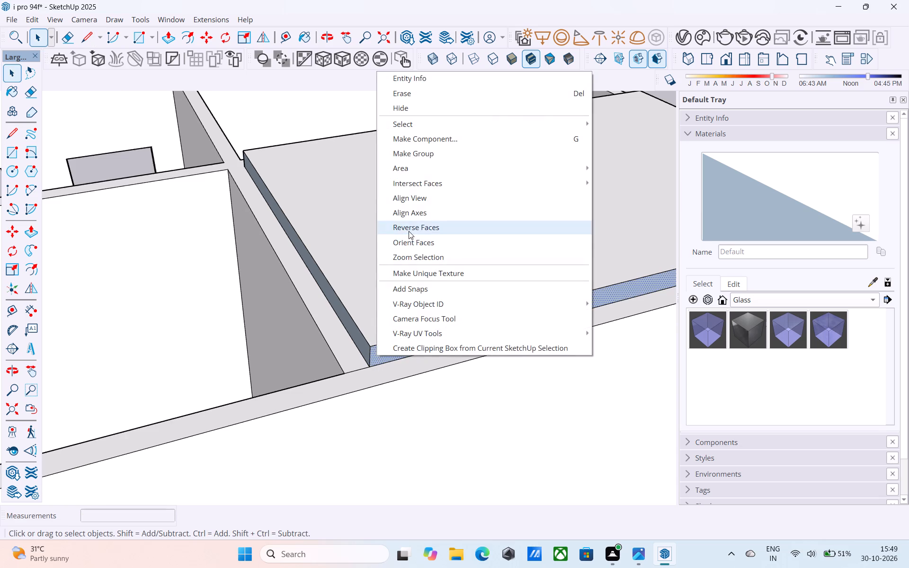
click(409, 231)
click(357, 339)
right_click(357, 339)
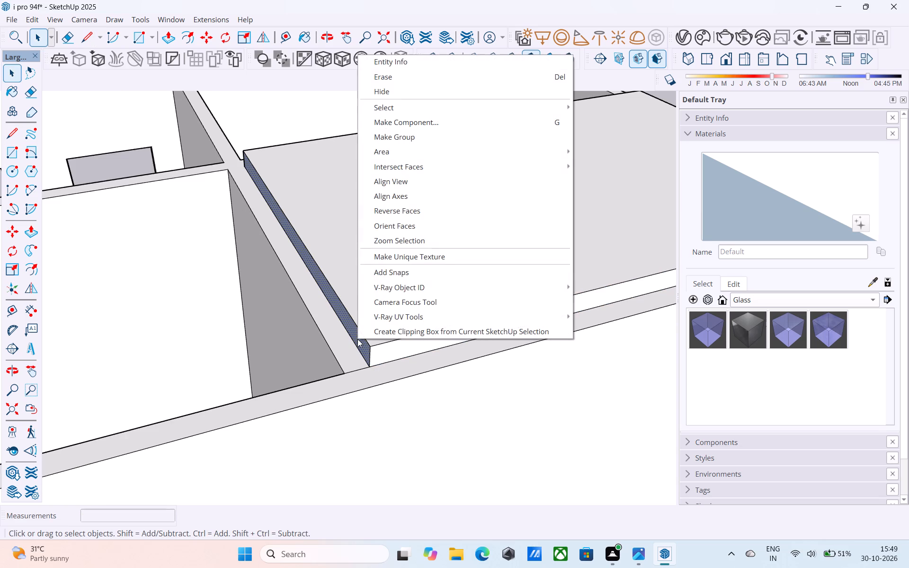
click(398, 213)
Reverse the roof slab's other two side faces so all its sides face outward.
scroll(419, 291, down, 4)
scroll(429, 328, down, 5)
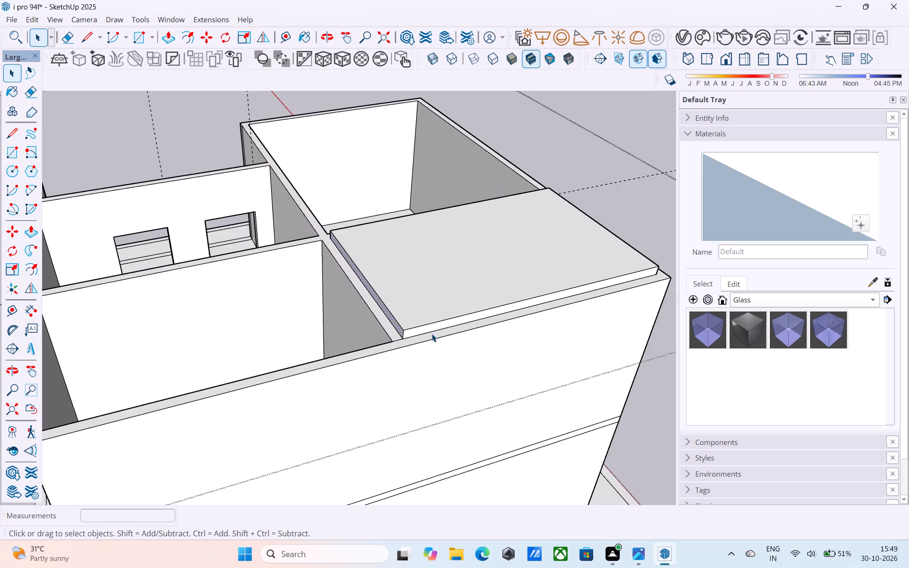
middle_drag(324, 319, 119, 322)
scroll(349, 327, down, 5)
middle_drag(288, 325, 292, 331)
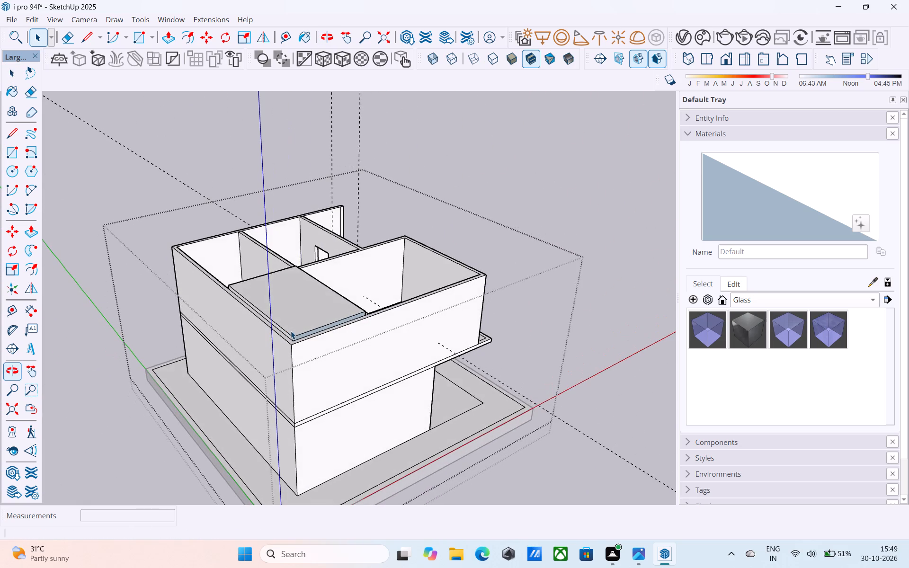
middle_drag(290, 330, 256, 308)
scroll(249, 302, up, 6)
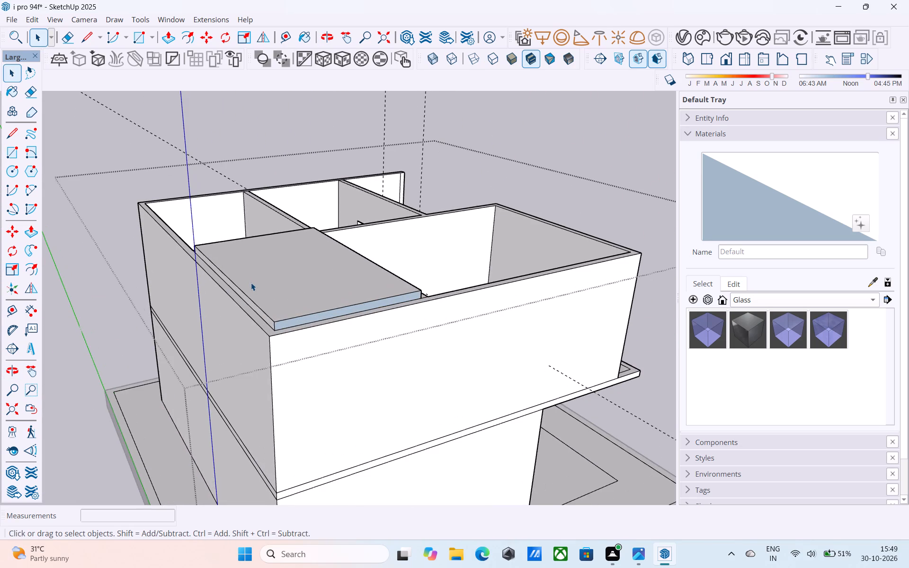
scroll(251, 283, up, 1)
scroll(251, 283, down, 2)
shift+middle_drag(251, 283, 223, 300)
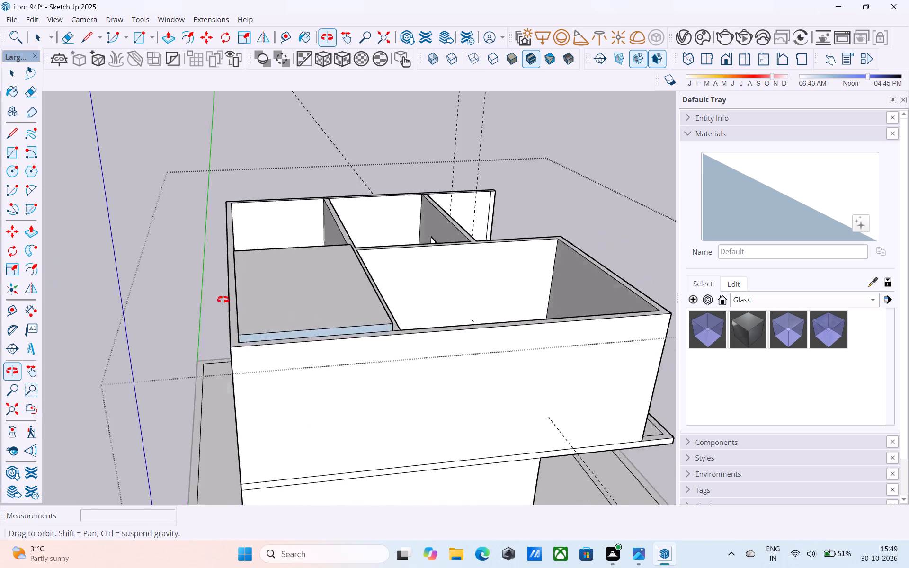
shift+middle_drag(223, 300, 178, 300)
scroll(253, 333, up, 4)
shift+middle_drag(255, 329, 190, 310)
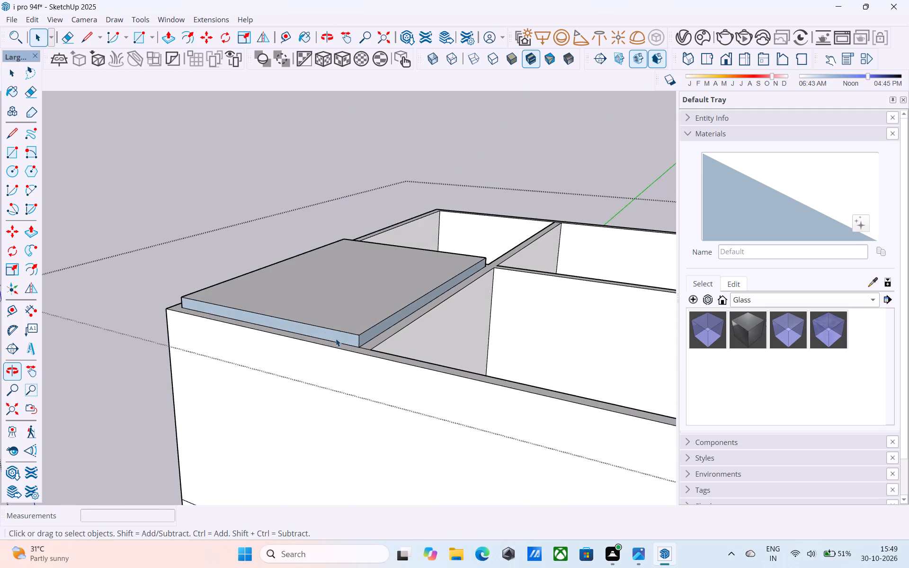
middle_drag(336, 338, 312, 324)
scroll(332, 338, up, 5)
click(346, 334)
right_click(346, 334)
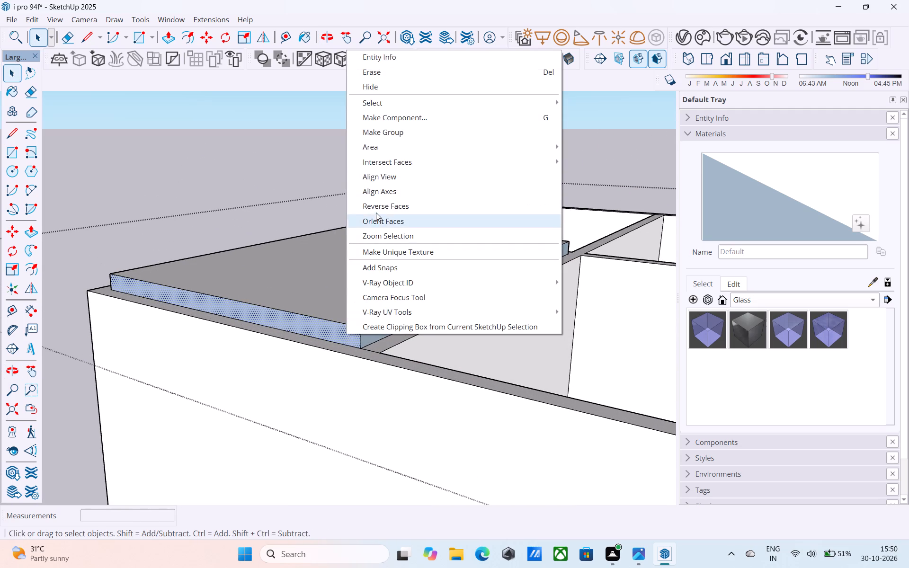
click(376, 207)
click(376, 336)
right_click(376, 336)
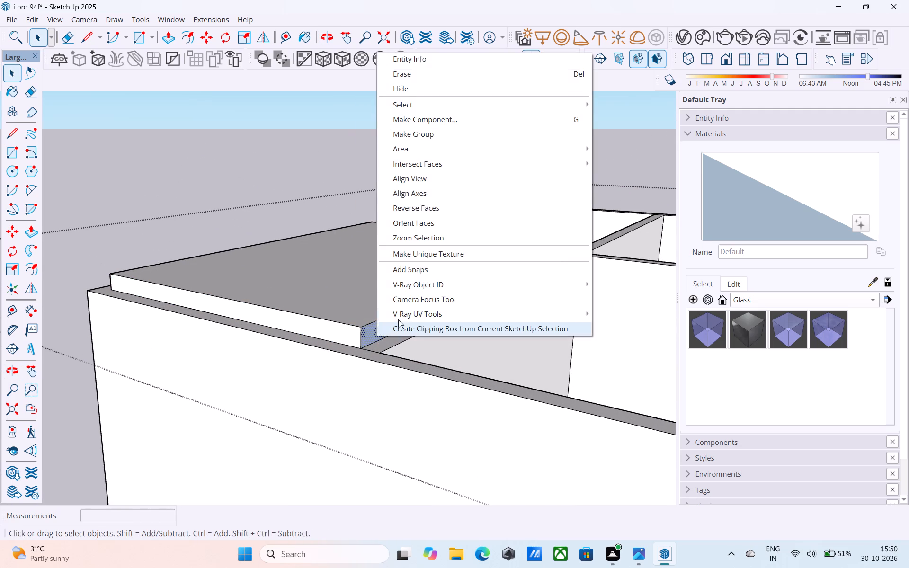
click(412, 209)
Examine the building from above, below and the front, including the roof slab and the upper-floor walls.
scroll(362, 305, down, 4)
middle_drag(490, 327, 298, 328)
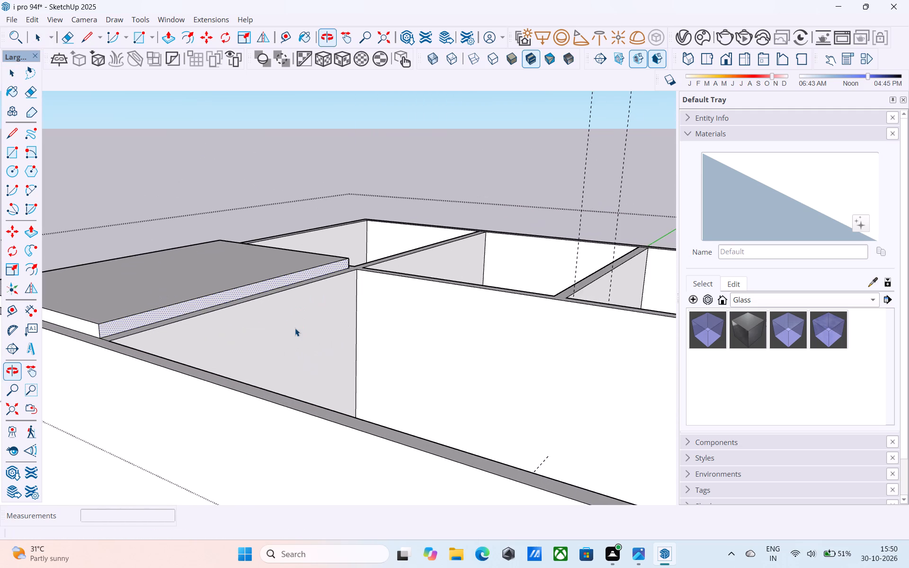
scroll(295, 328, down, 10)
shift+middle_drag(324, 341, 296, 320)
middle_click(296, 320)
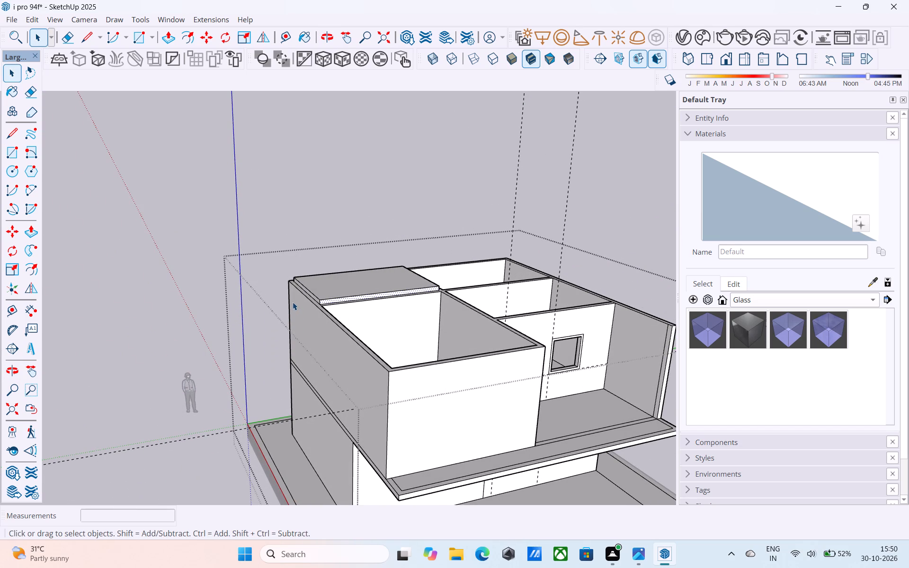
middle_drag(292, 302, 324, 241)
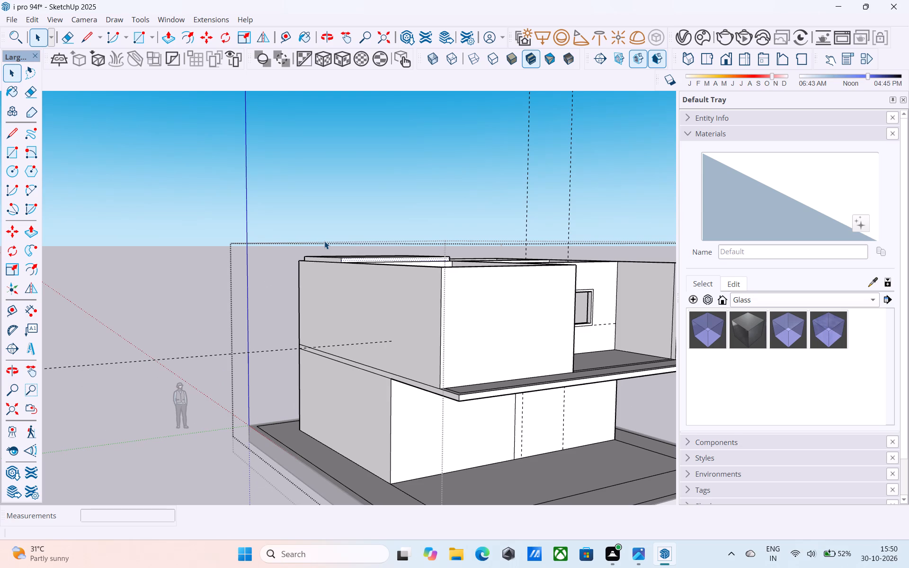
middle_drag(334, 298, 303, 263)
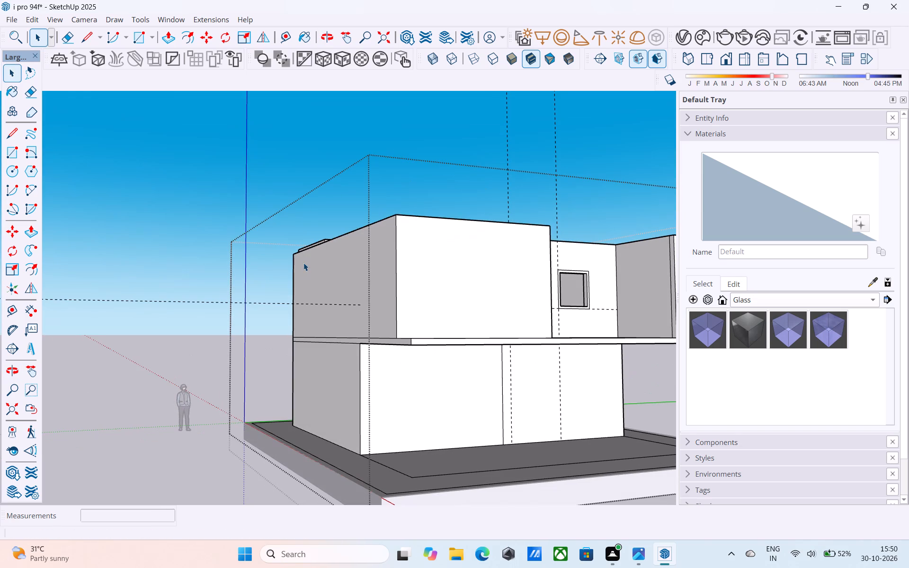
scroll(781, 374, up, 1)
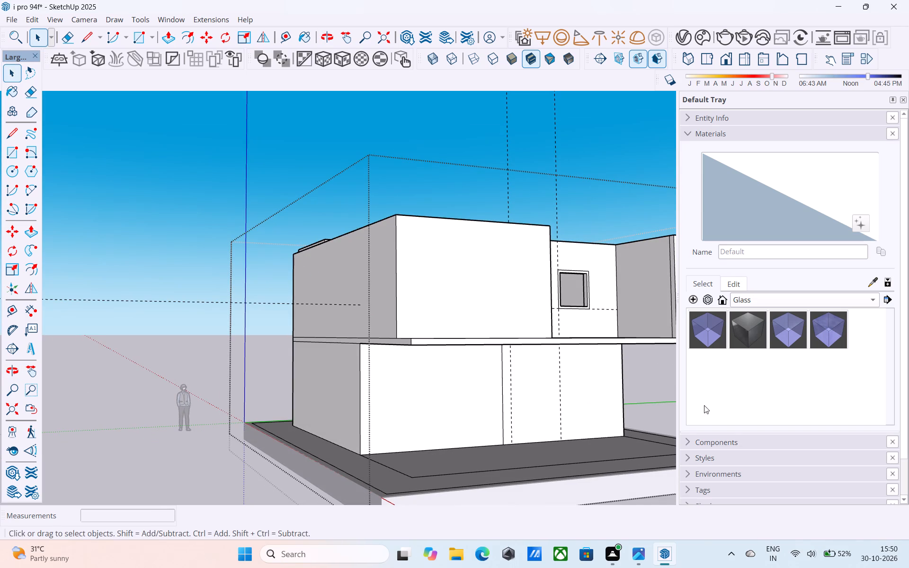
scroll(590, 370, down, 4)
middle_drag(590, 370, 429, 446)
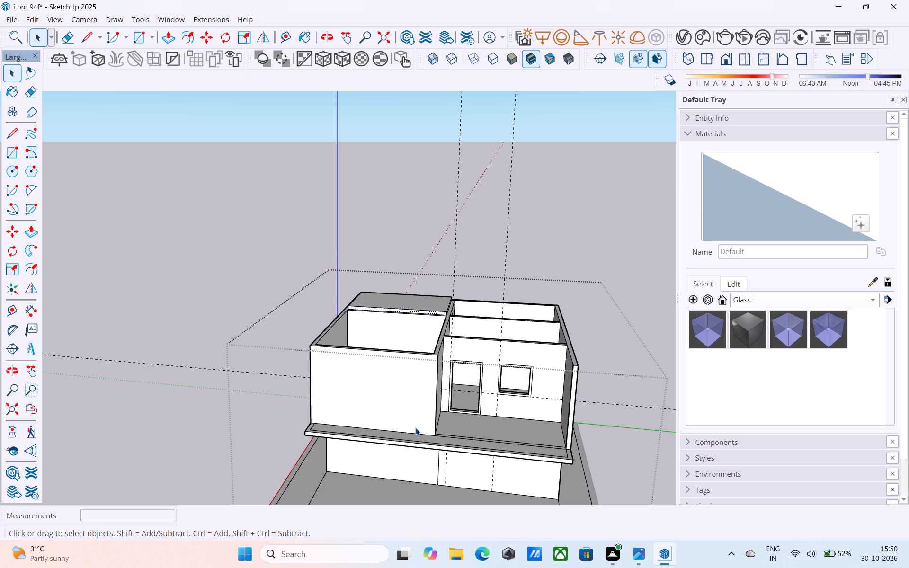
middle_drag(368, 444, 512, 248)
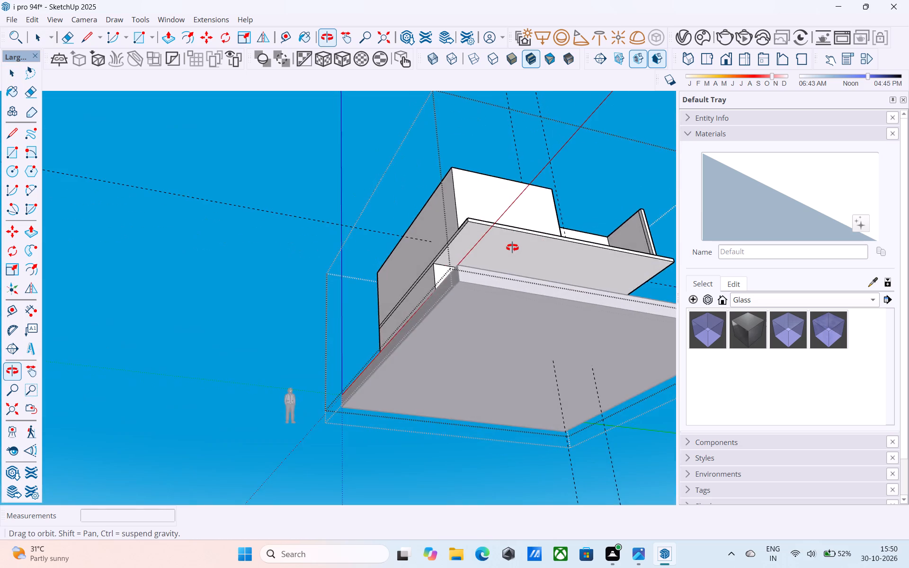
middle_drag(512, 248, 501, 421)
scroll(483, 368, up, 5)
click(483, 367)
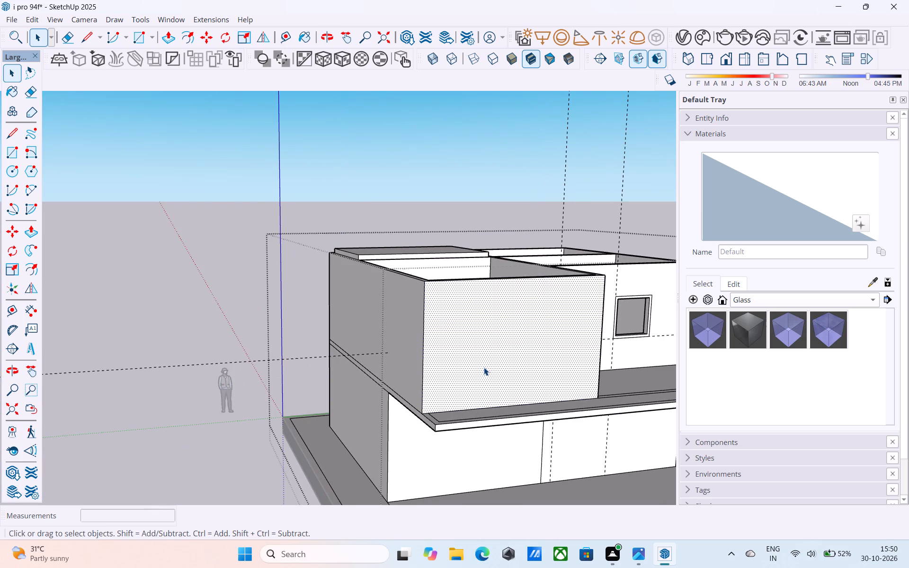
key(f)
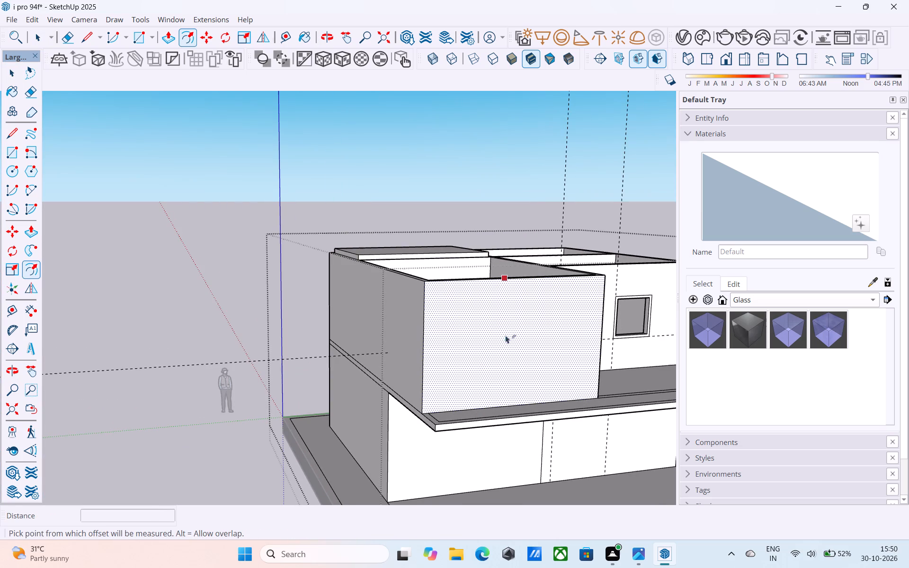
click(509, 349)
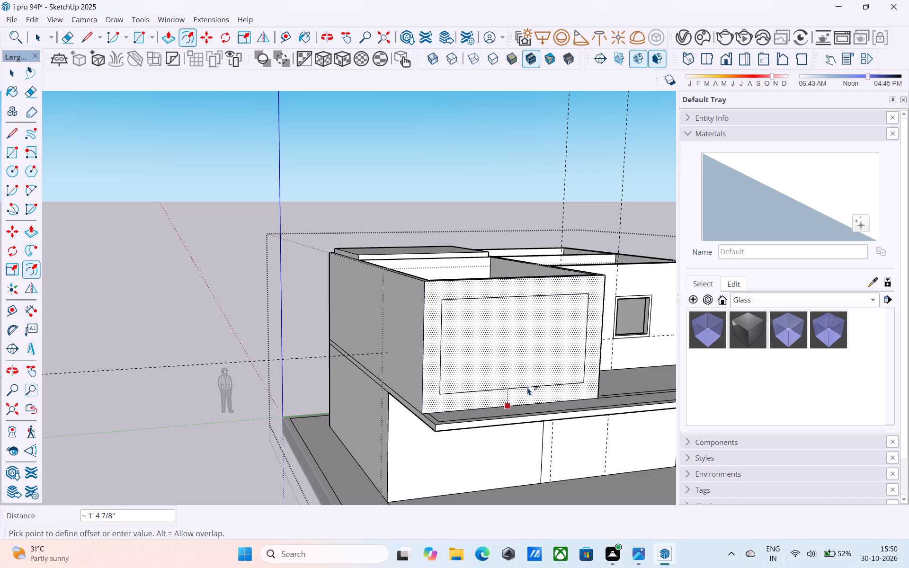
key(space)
Copy the vertical edge at the upper front wall's outer corner 2' along the wall's bottom edge.
scroll(527, 387, down, 5)
middle_drag(526, 388, 546, 373)
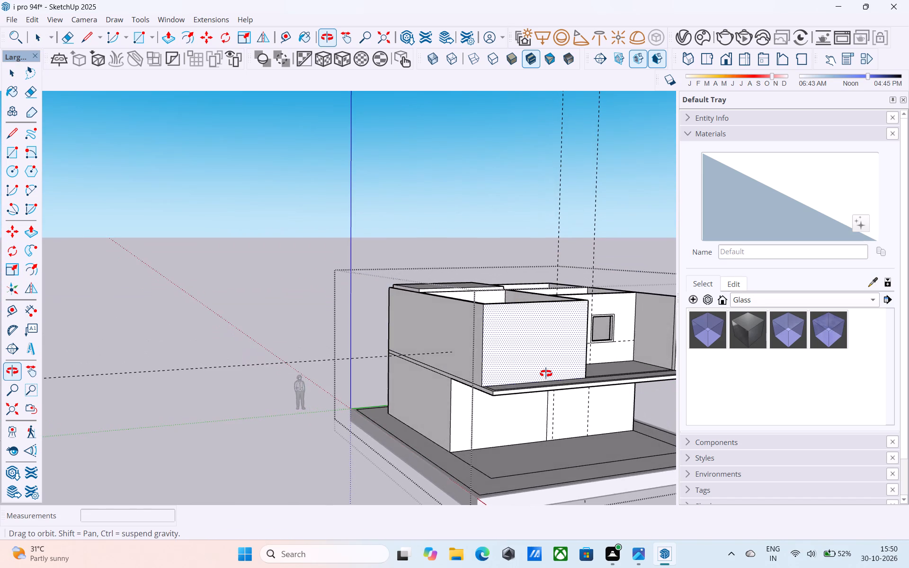
middle_drag(546, 373, 578, 376)
scroll(474, 378, up, 4)
click(535, 358)
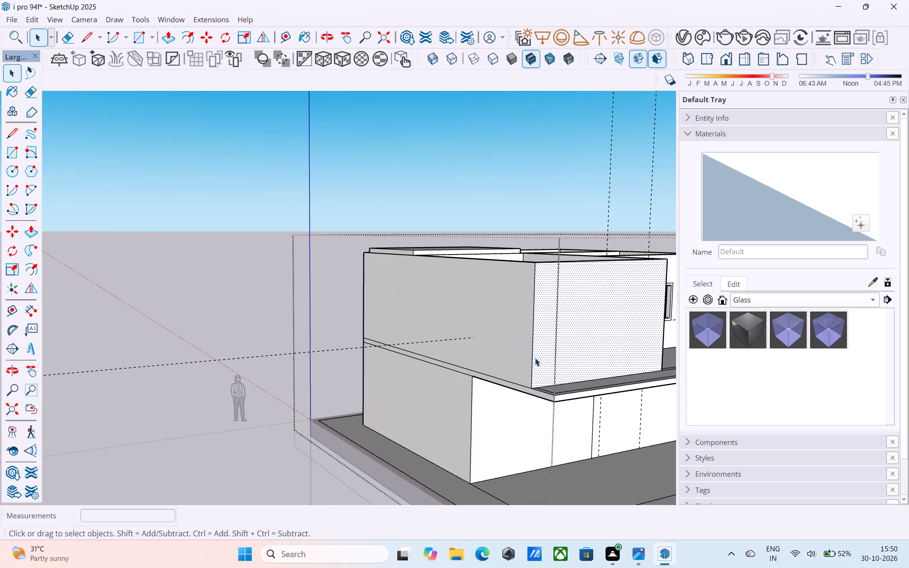
shift+middle_drag(535, 358, 497, 373)
click(493, 368)
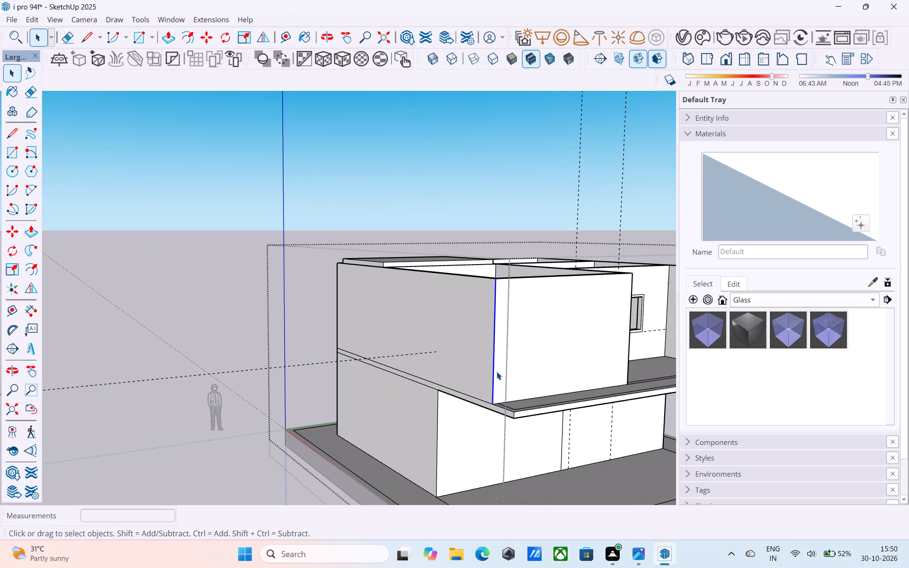
middle_drag(514, 384, 494, 389)
key(m)
middle_drag(499, 403, 486, 400)
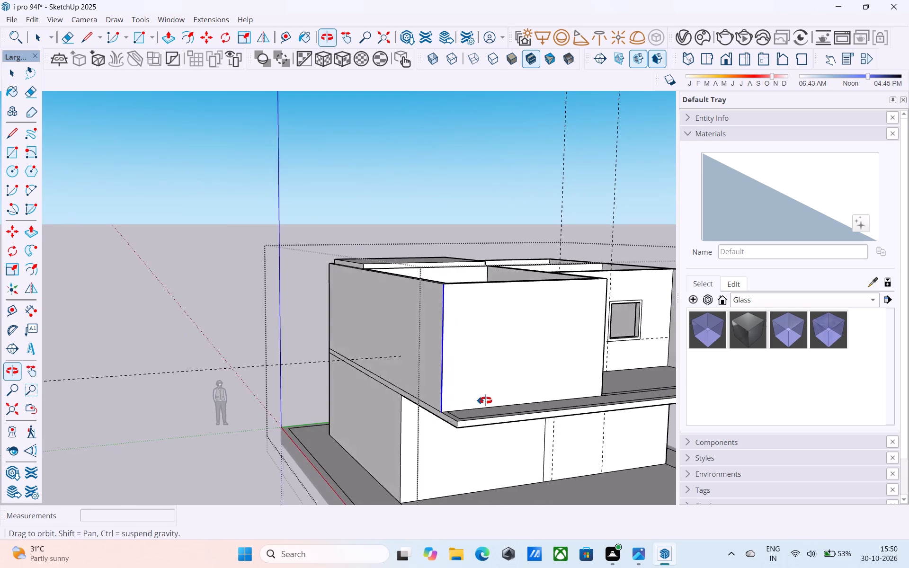
middle_drag(486, 400, 481, 440)
scroll(427, 479, up, 9)
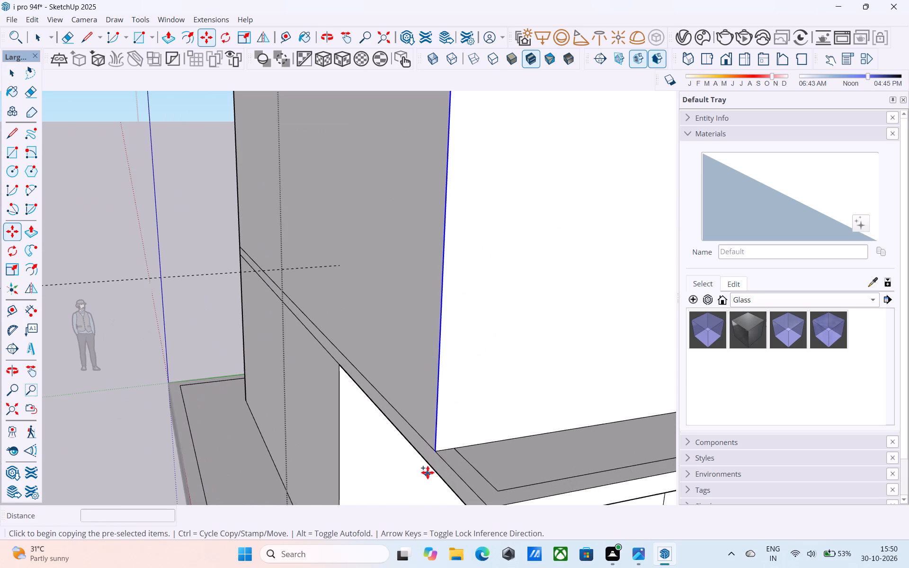
click(435, 449)
scroll(437, 453, down, 5)
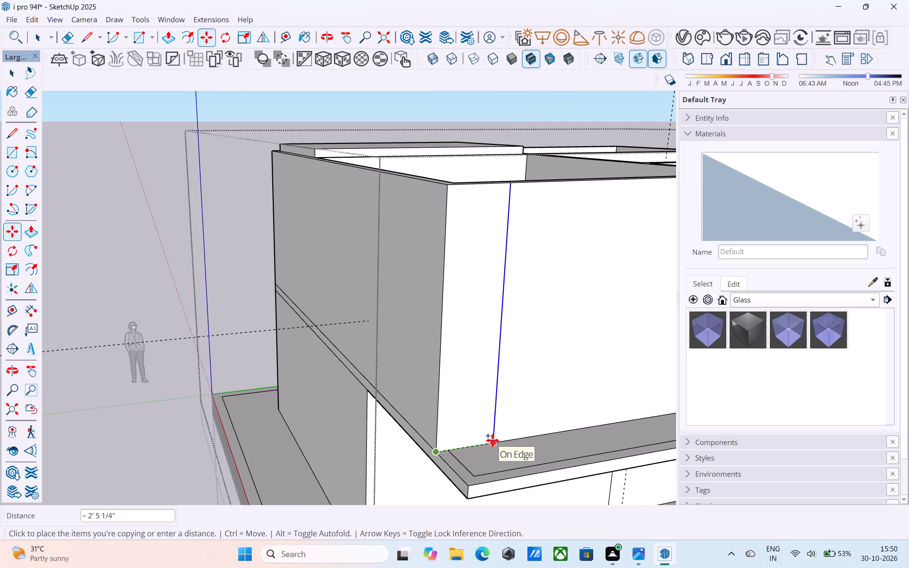
text(2')
key(Return)
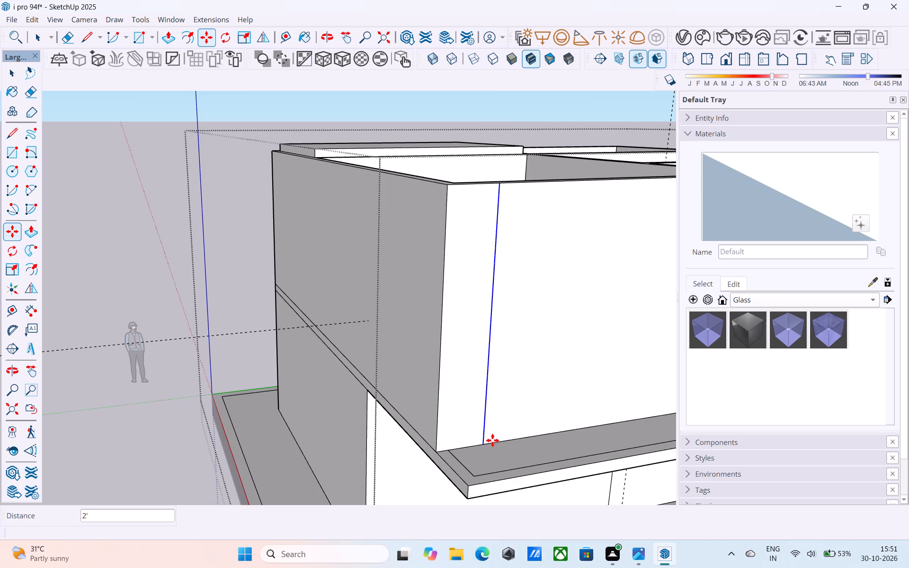
Set the copied vertical edge's distance from the wall corner to 3'.
text(3')
key(Return)
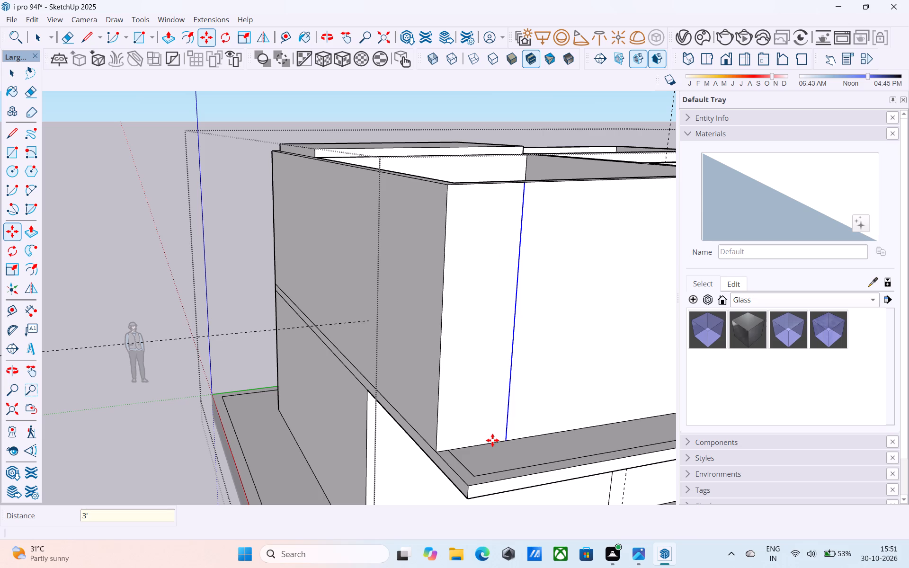
Place a horizontal guide 3' above the bottom edge of the upper front wall face.
scroll(488, 414, down, 4)
middle_drag(341, 371, 256, 338)
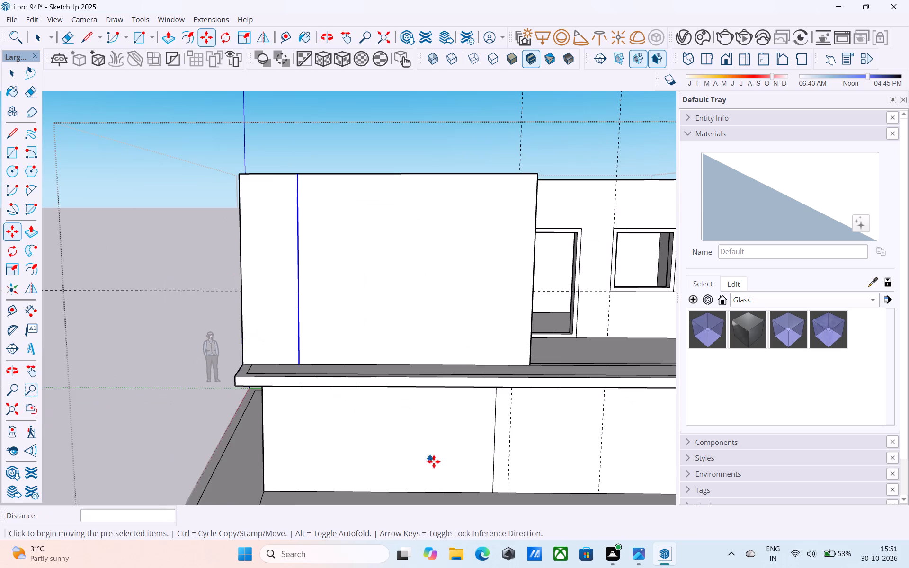
scroll(434, 467, down, 3)
middle_drag(433, 470, 423, 458)
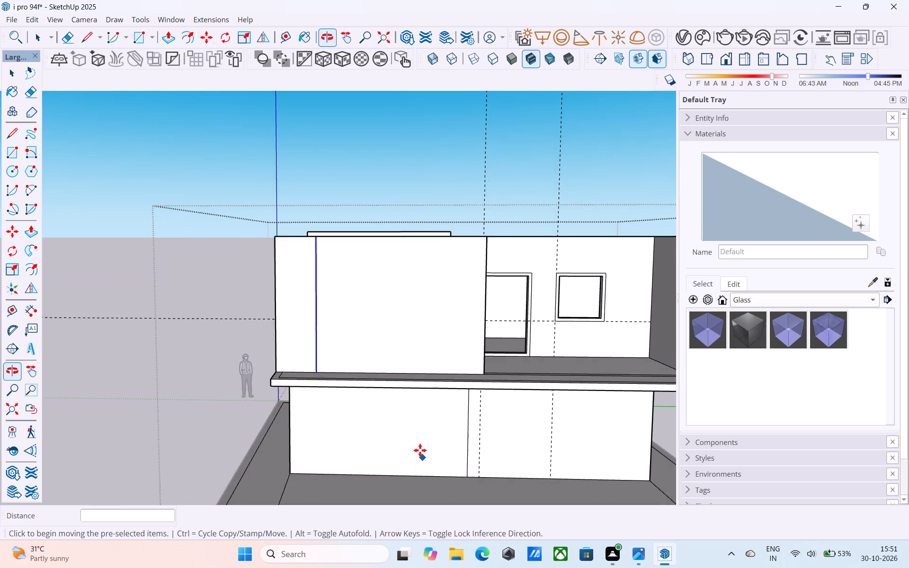
middle_drag(403, 373, 427, 421)
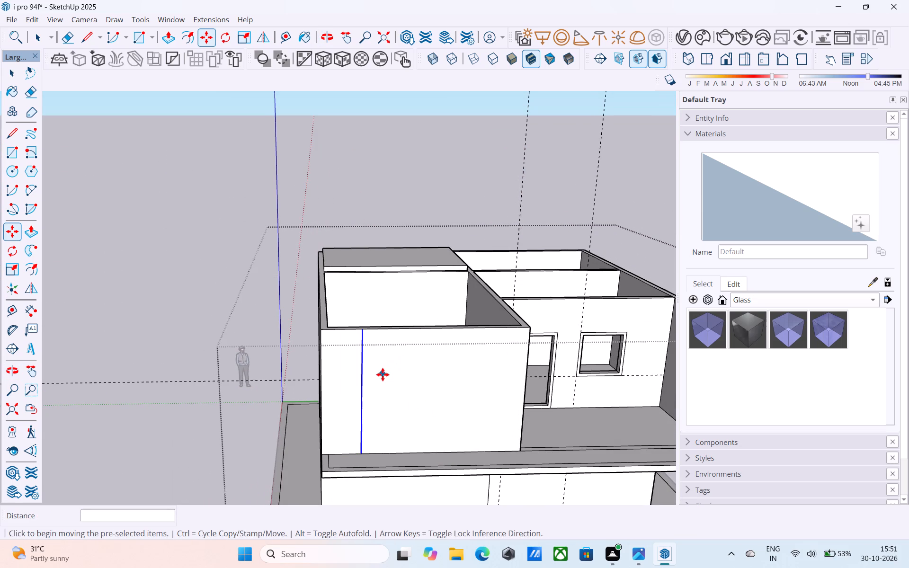
scroll(384, 370, up, 4)
scroll(384, 370, down, 3)
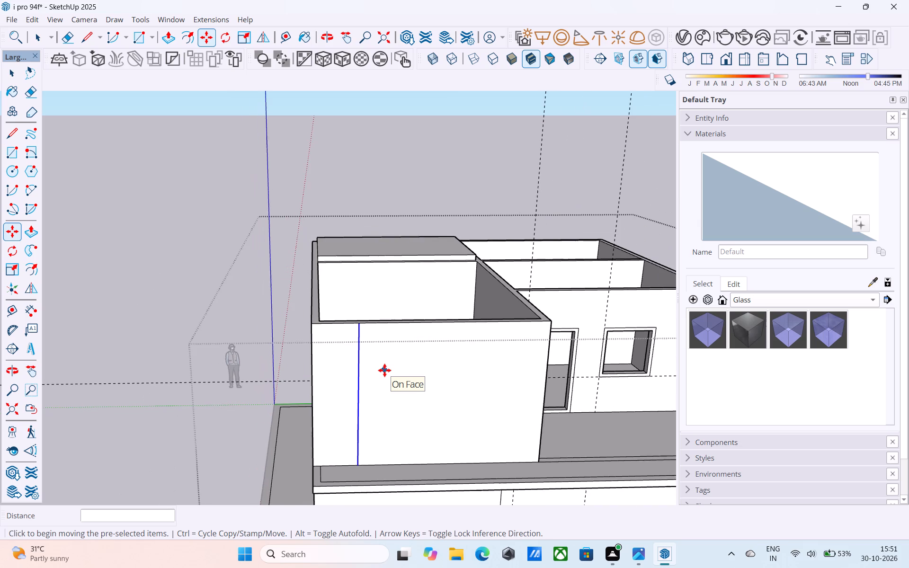
middle_drag(429, 381, 415, 361)
key(t)
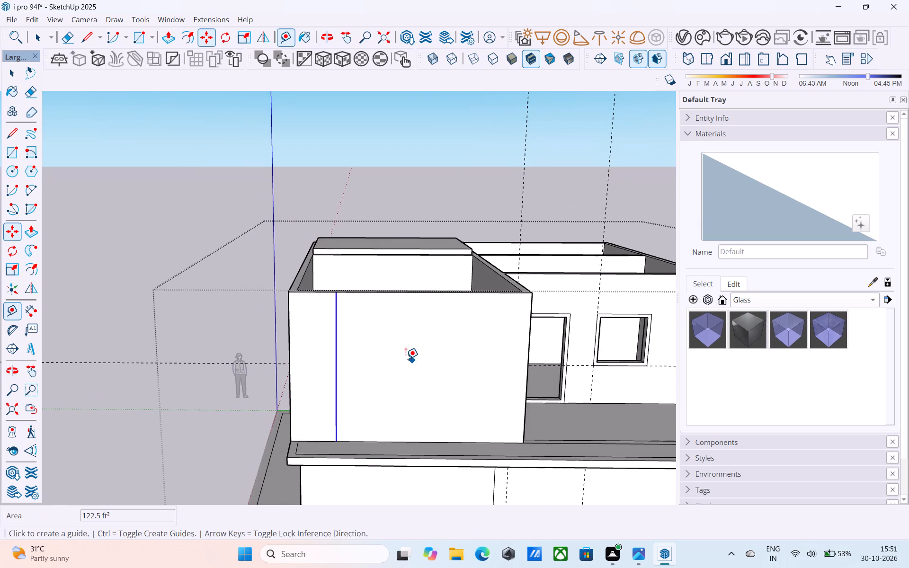
click(389, 440)
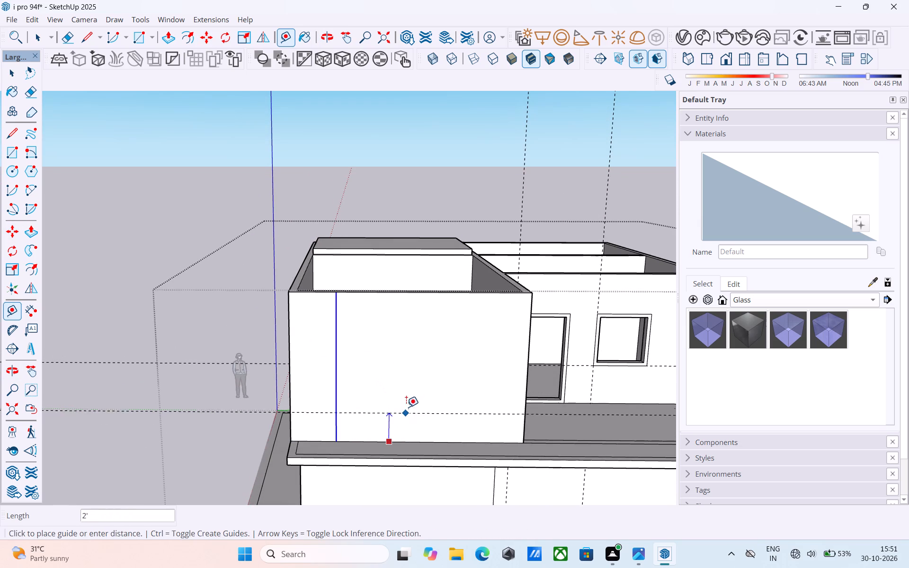
text(3')
key(Return)
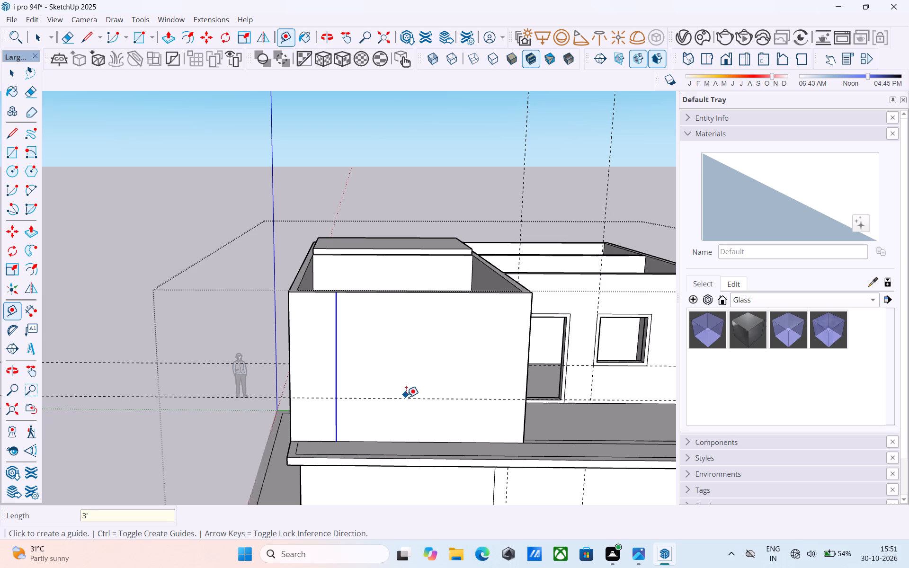
Place a second horizontal guide 4' above the lower guide on the upper front wall face.
click(406, 398)
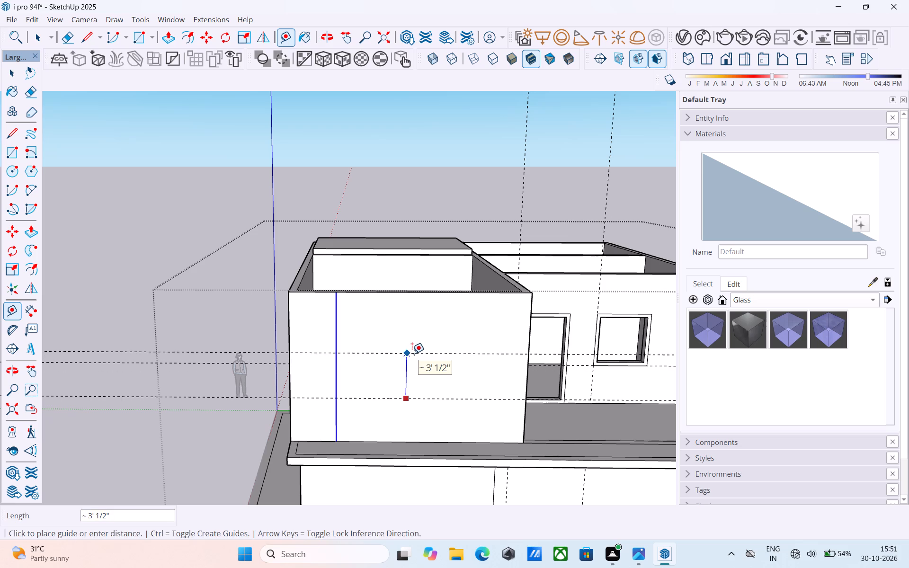
text(4')
key(Return)
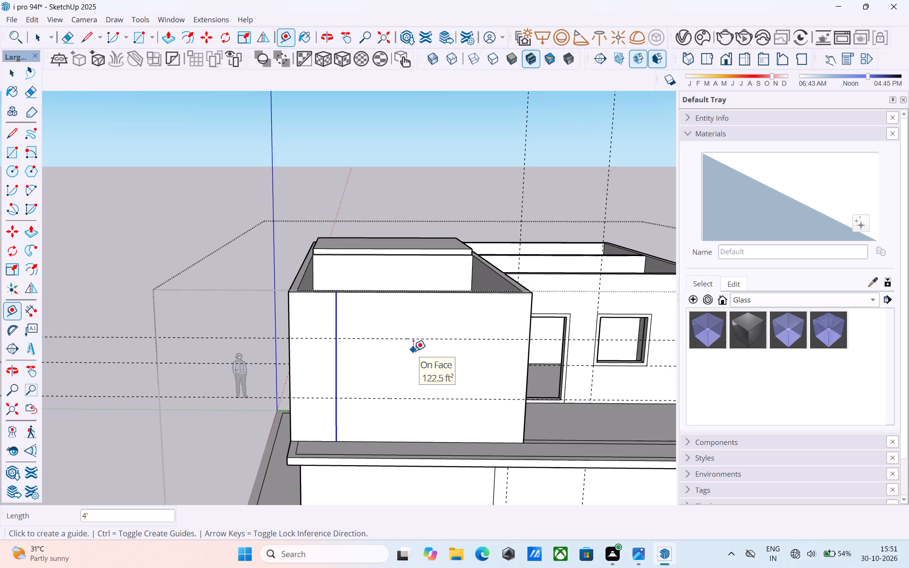
Draw a 6' by 4' window rectangle between the two horizontal guides on the upper front wall.
scroll(402, 346, up, 3)
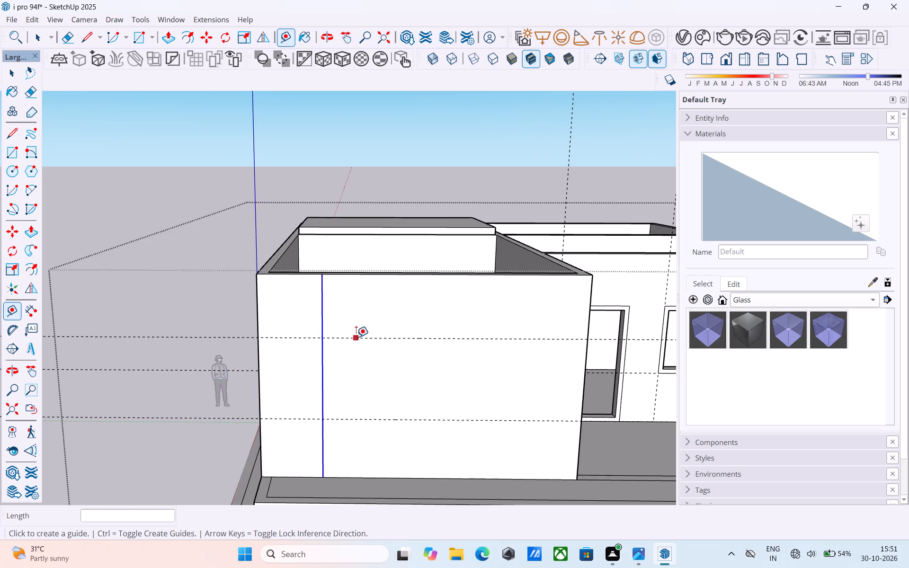
key(r)
click(356, 337)
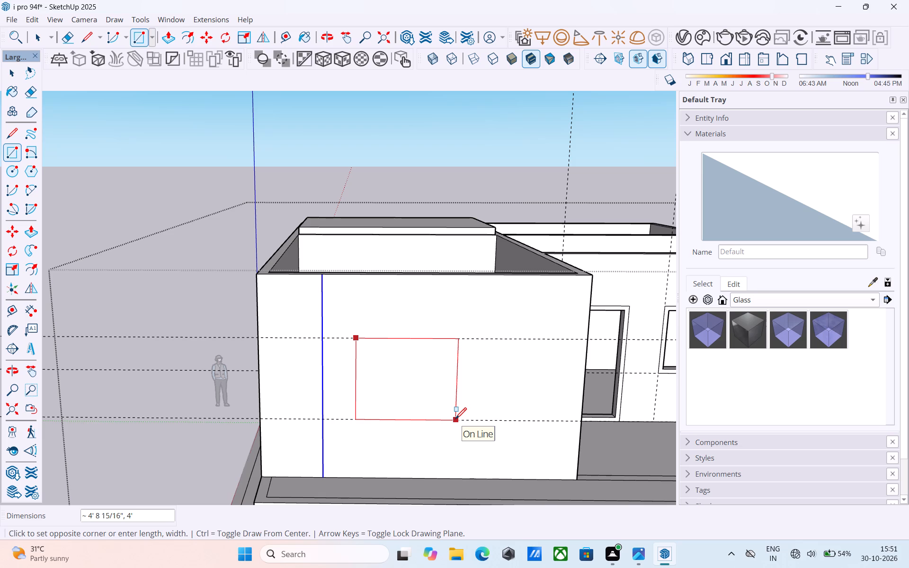
text(6',4')
key(Return)
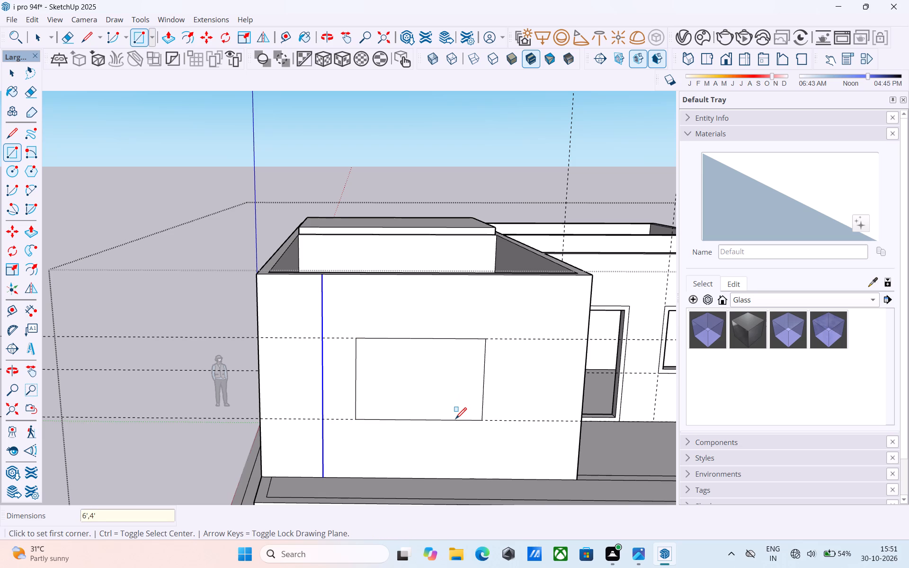
Examine the front and side of the building, including the new window outline and the ground-floor front wall.
scroll(455, 420, down, 3)
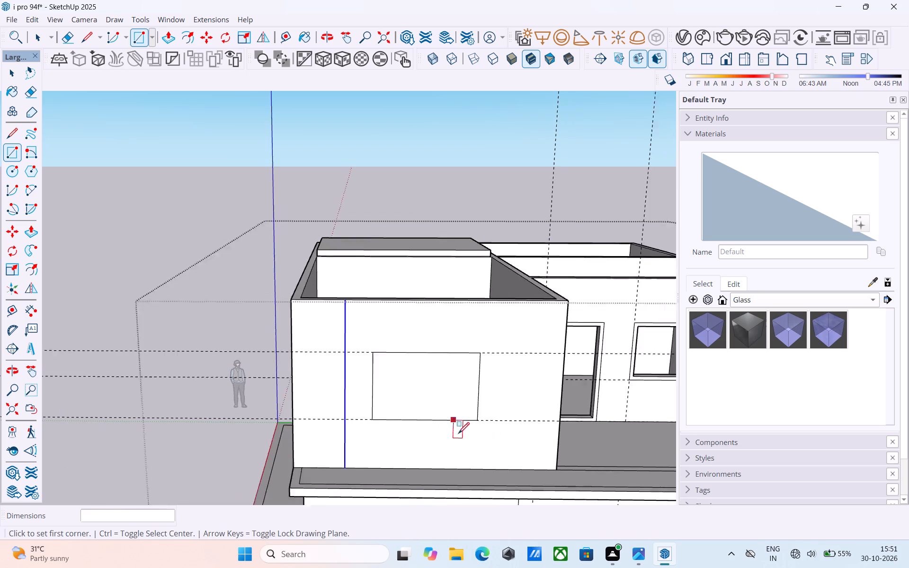
scroll(458, 435, down, 2)
middle_drag(452, 453, 409, 383)
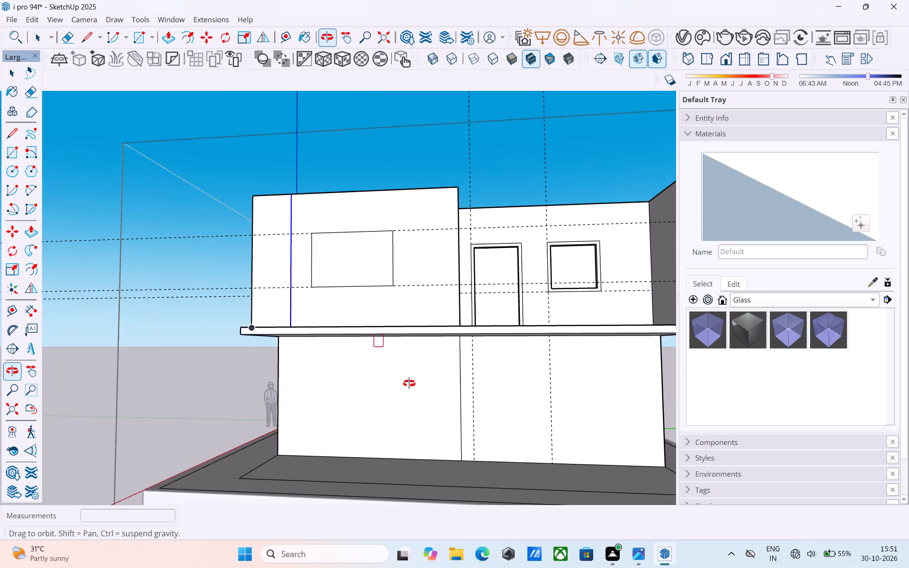
middle_drag(409, 383, 397, 398)
scroll(484, 394, down, 3)
middle_drag(477, 415, 474, 380)
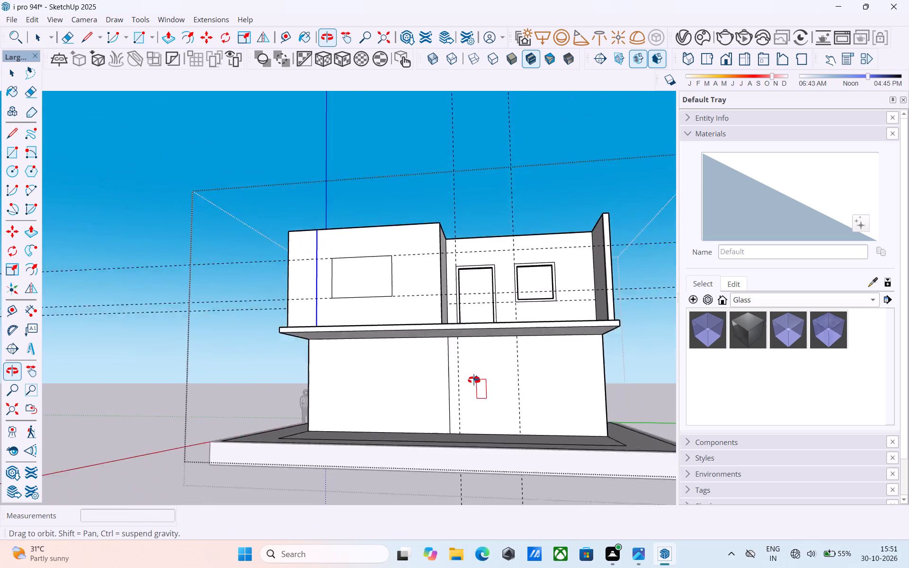
middle_drag(474, 380, 472, 384)
middle_drag(462, 419, 370, 455)
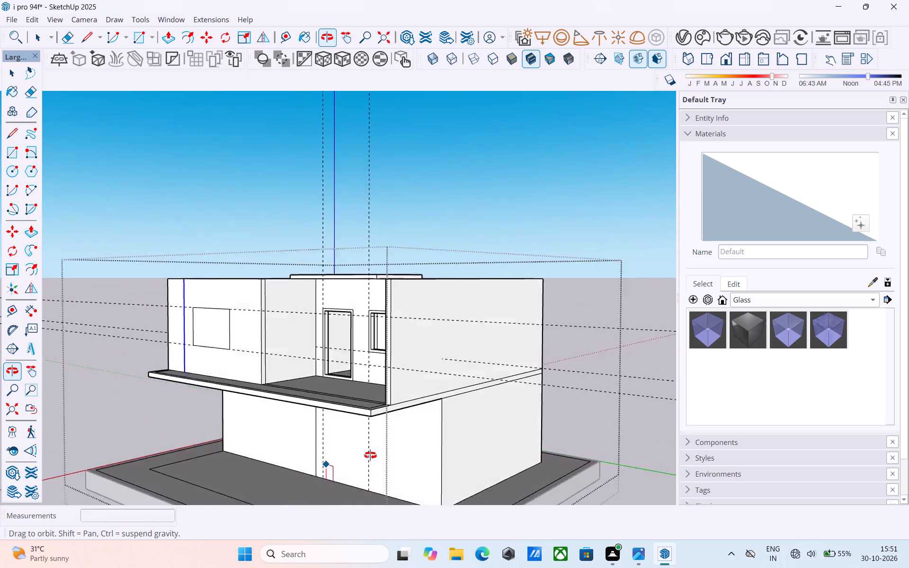
middle_drag(370, 455, 451, 450)
scroll(460, 443, up, 2)
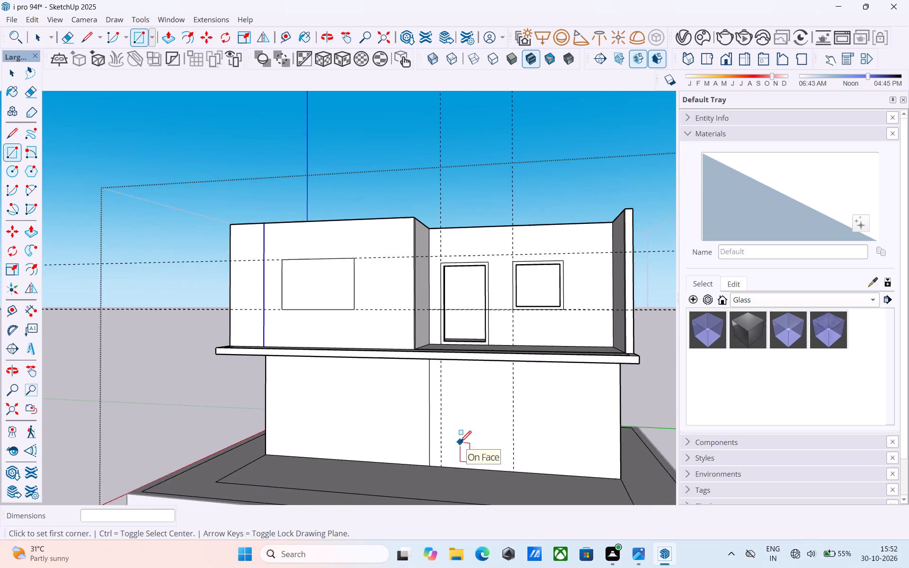
scroll(461, 442, up, 2)
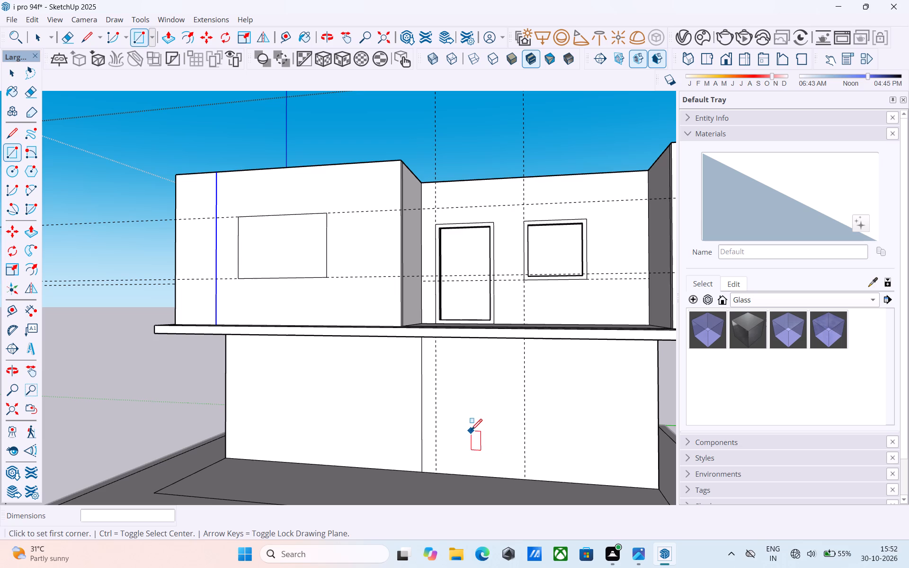
Copy the vertical line on the ground-floor front wall 2' along the wall's bottom edge, away from the dashed guides.
key(space)
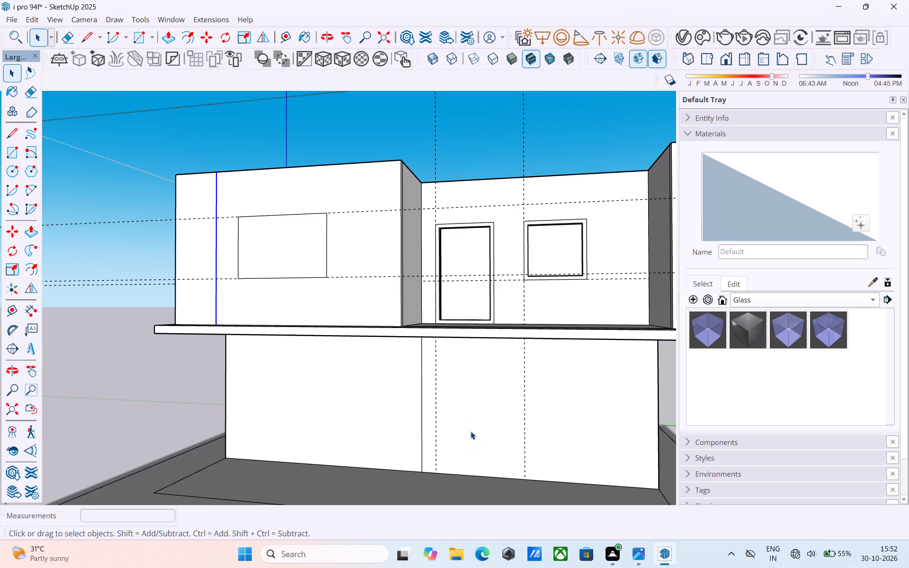
scroll(471, 431, down, 6)
middle_drag(440, 471, 474, 474)
scroll(471, 449, up, 5)
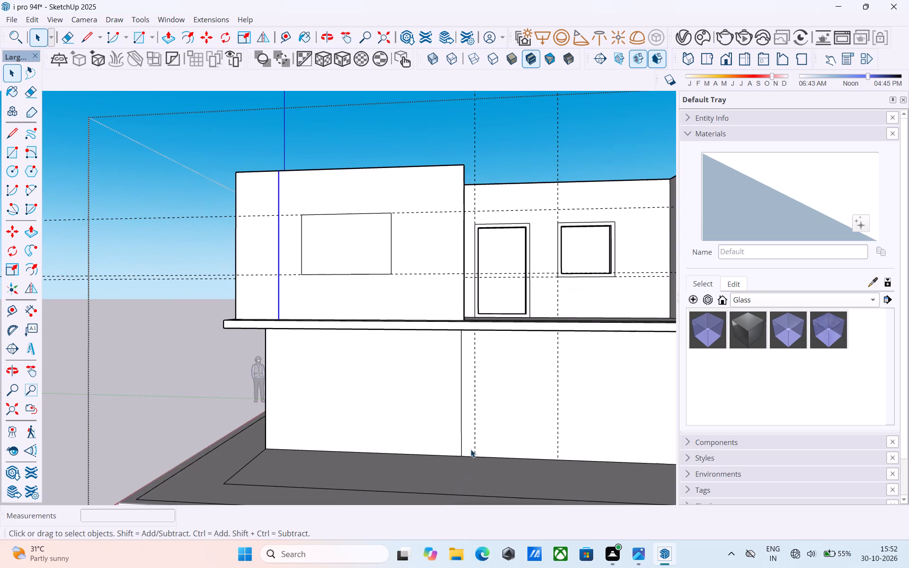
middle_drag(469, 444, 480, 417)
scroll(481, 413, up, 5)
click(481, 404)
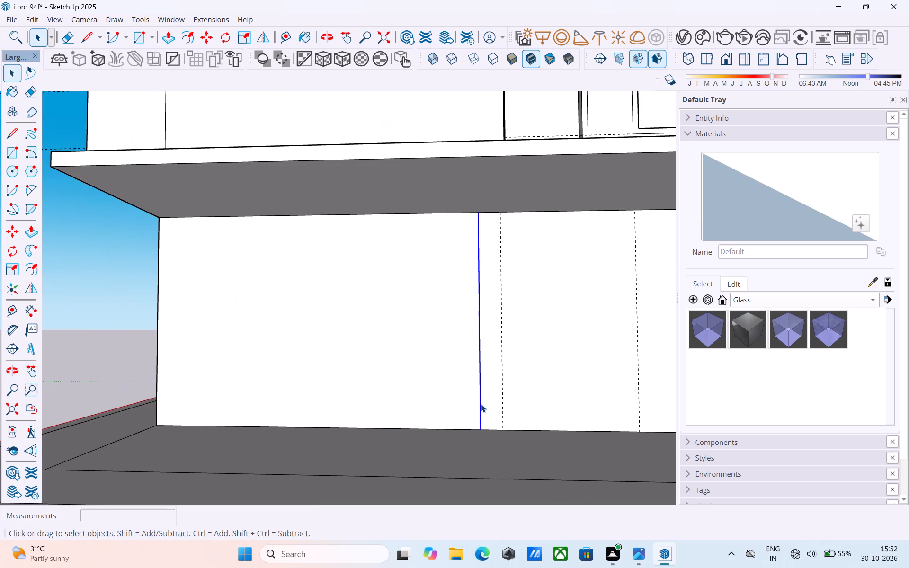
key(m)
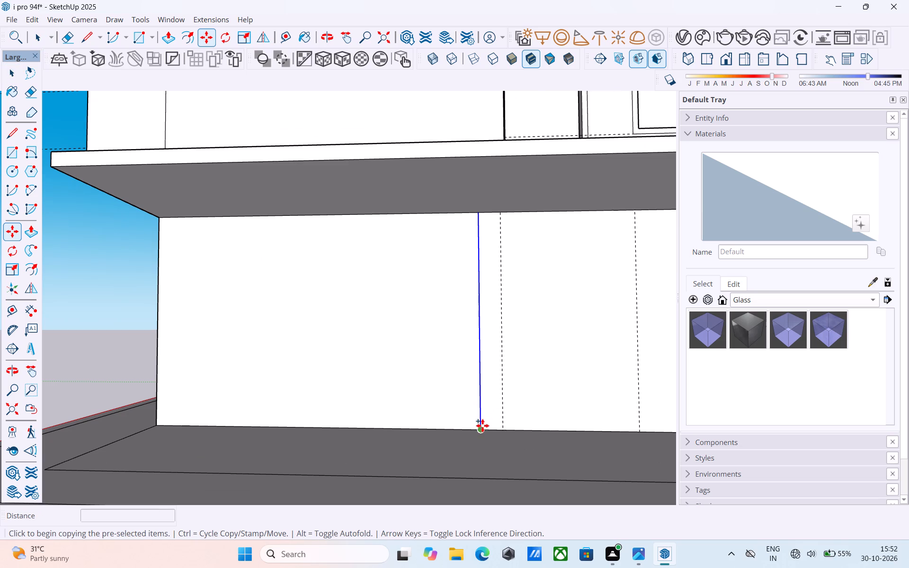
click(482, 426)
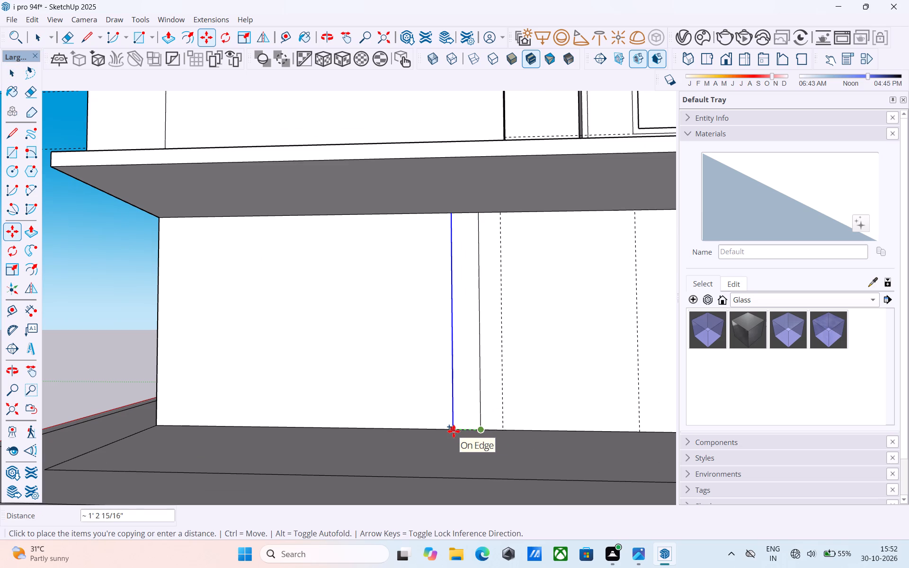
text(2')
key(Return)
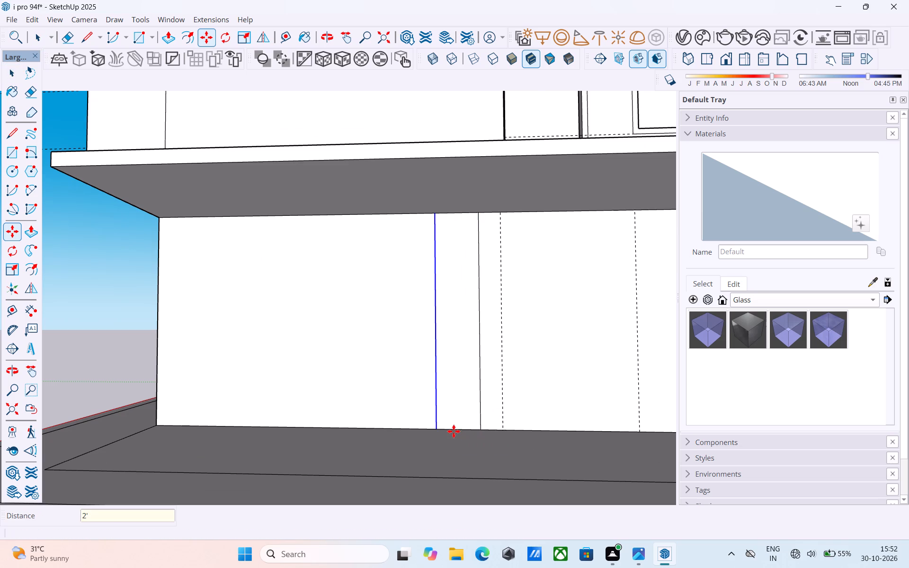
Set the copied vertical line's distance from the original to 1.5'.
text(1.5')
key(Return)
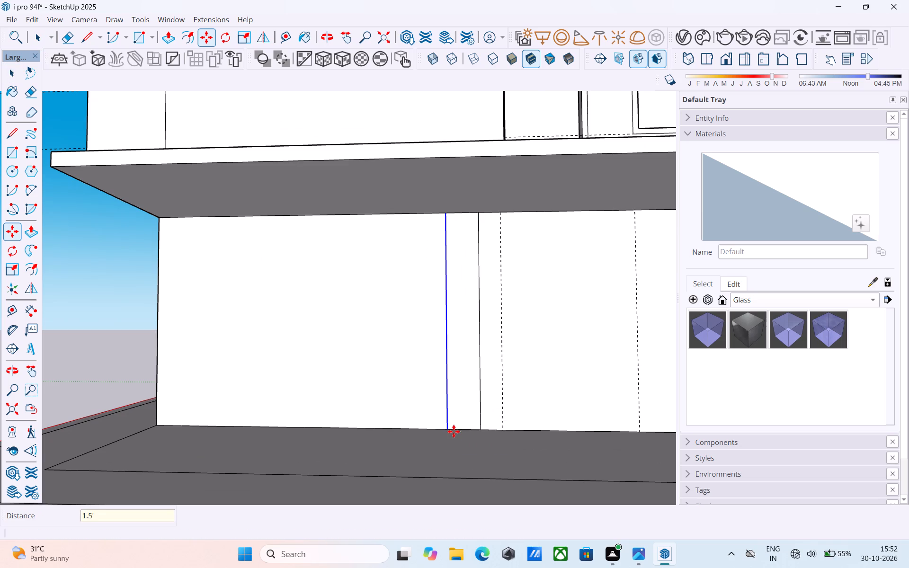
key(space)
Draw a 7',4' rectangle on the ground-floor front wall, starting where the nearer dashed guide meets the bottom edge.
scroll(442, 431, down, 6)
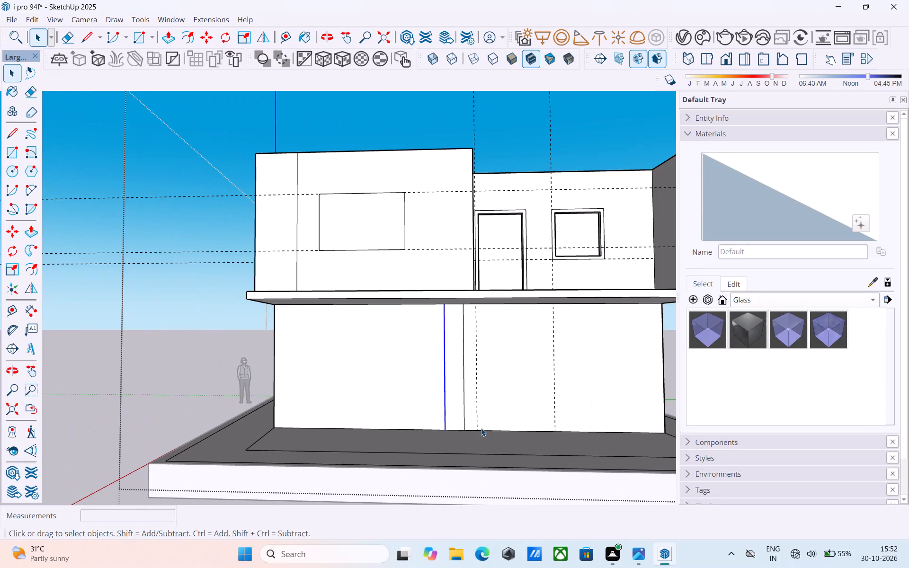
shift+middle_drag(481, 428, 457, 422)
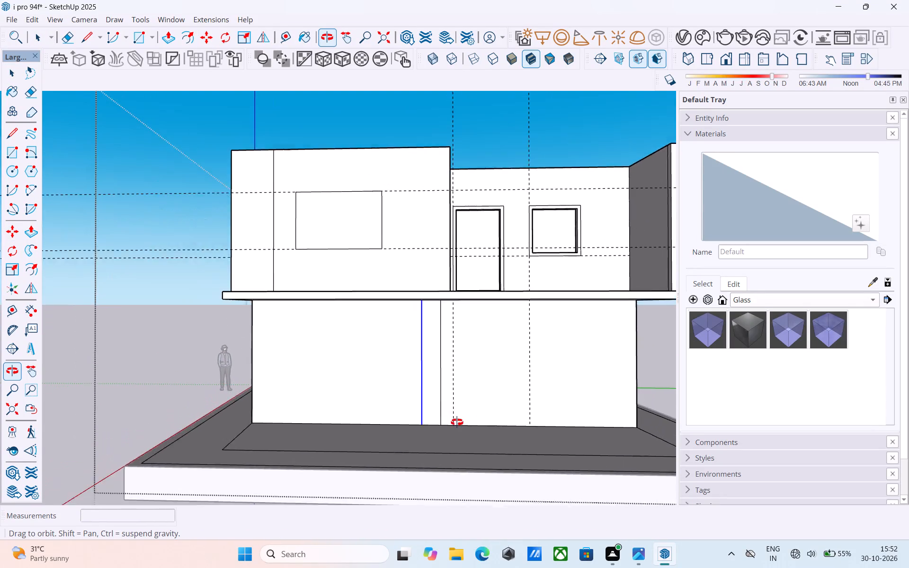
shift+middle_drag(457, 422, 457, 454)
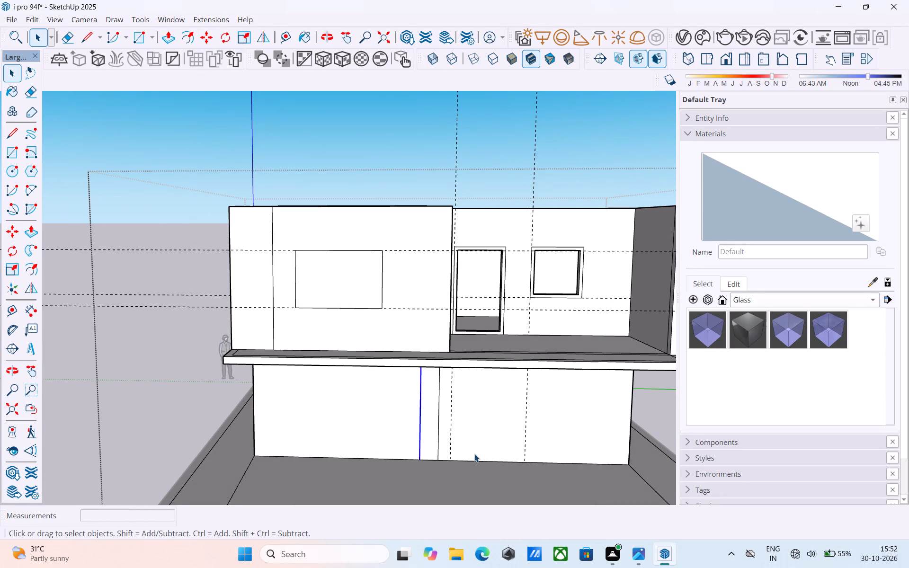
middle_drag(474, 454, 438, 440)
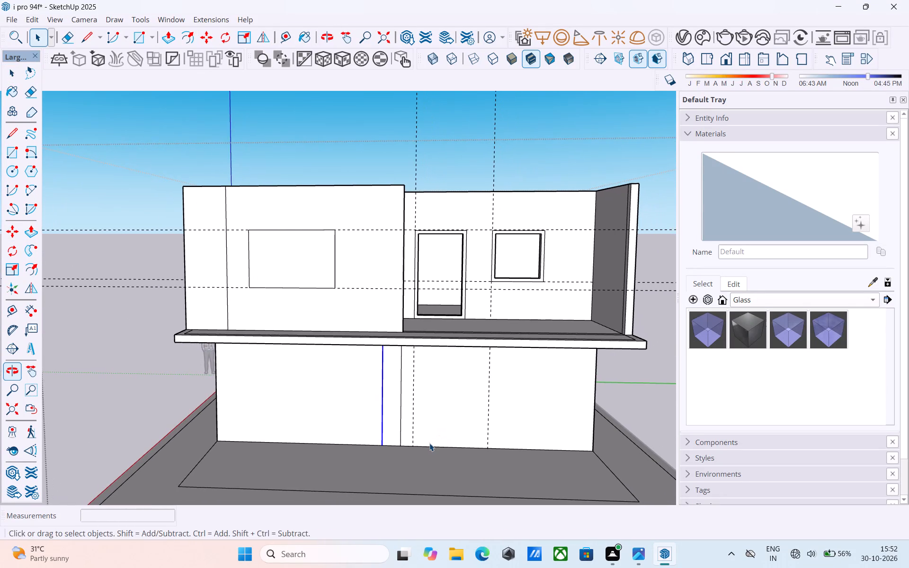
middle_click(429, 443)
scroll(397, 429, up, 5)
key(r)
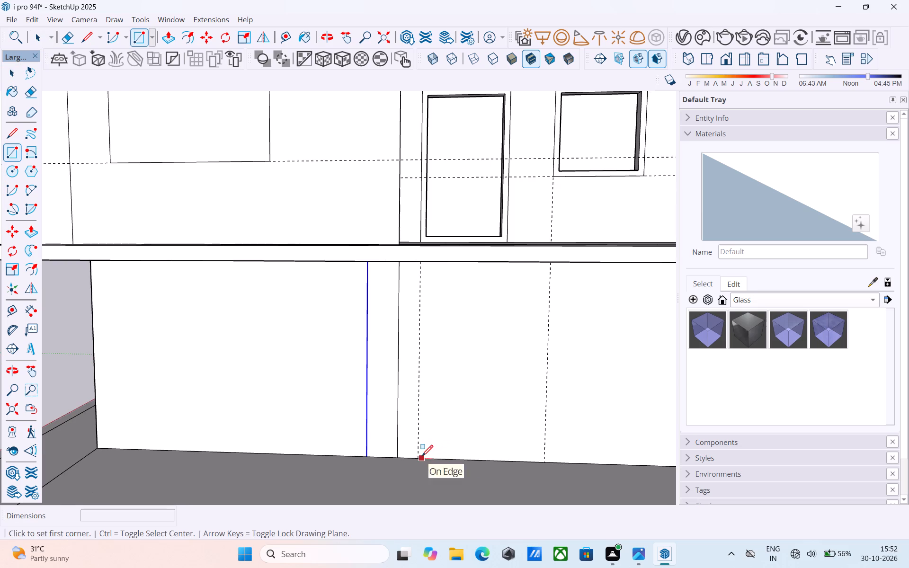
click(421, 457)
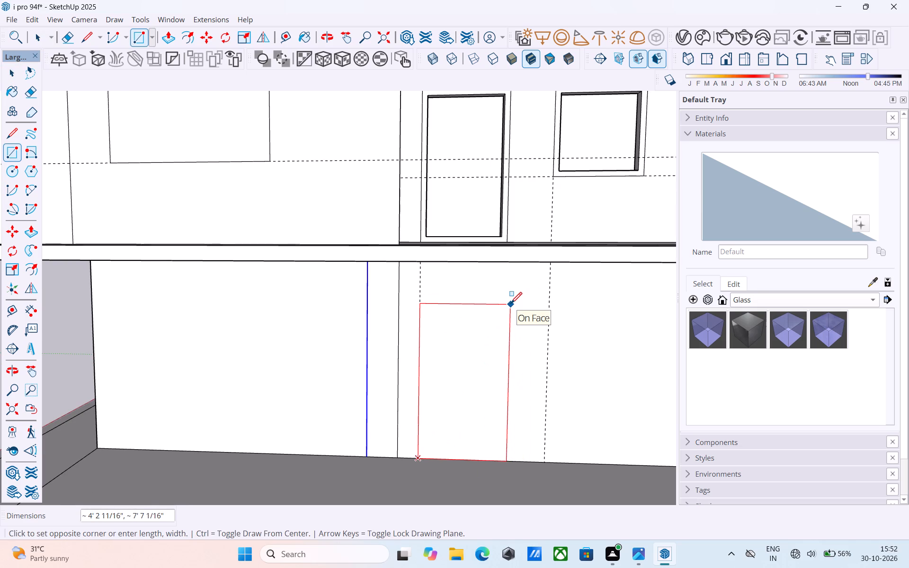
text(7',4')
key(Return)
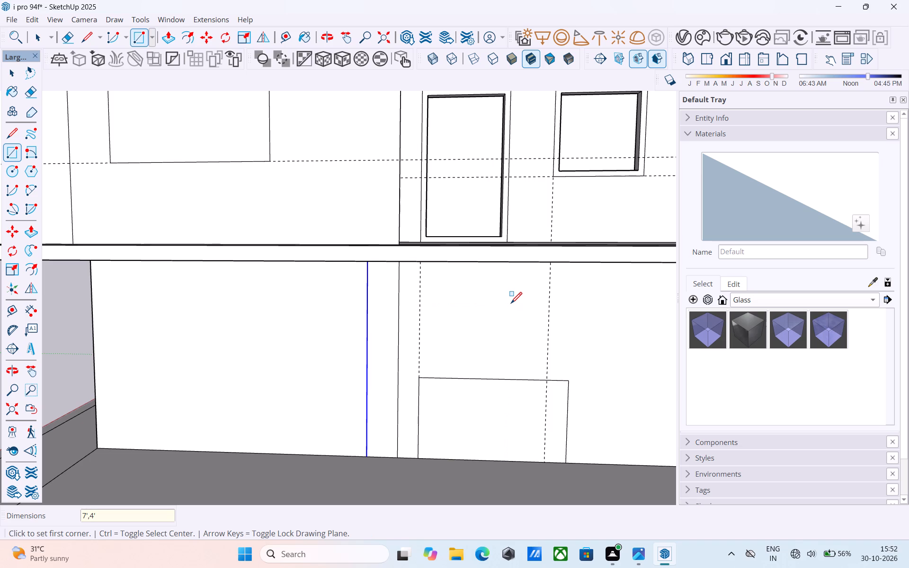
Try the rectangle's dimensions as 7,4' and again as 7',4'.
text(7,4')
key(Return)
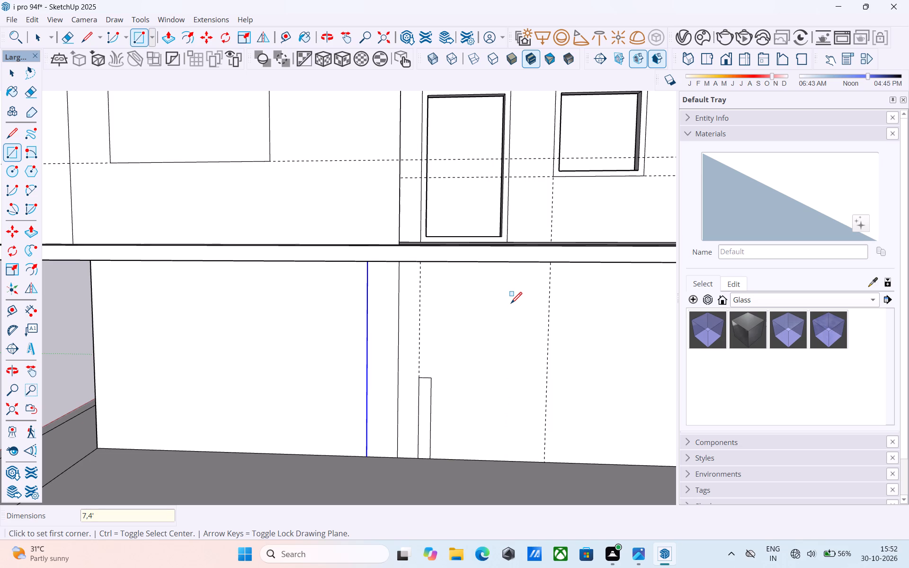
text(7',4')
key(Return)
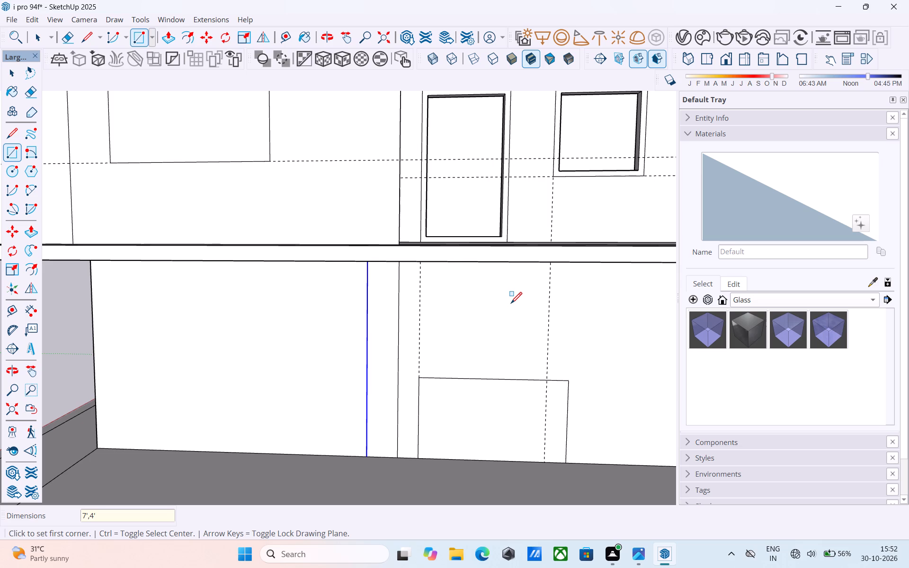
Set the door rectangle's dimensions to 4',7'.
text(4',7')
key(Return)
Offset the ground-floor door rectangle's outline 3" inward to form the door frame.
scroll(511, 304, up, 1)
scroll(511, 304, down, 4)
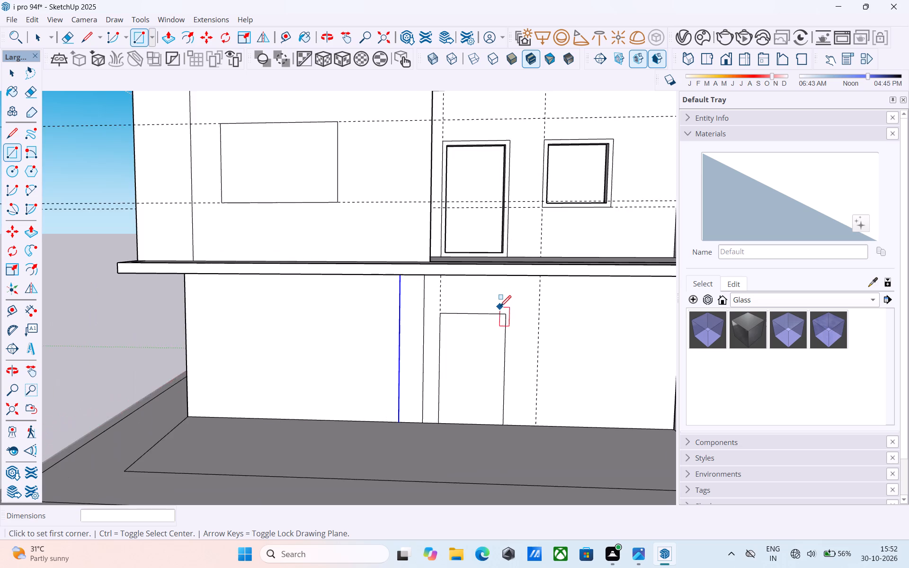
scroll(497, 312, down, 5)
middle_drag(495, 314, 458, 260)
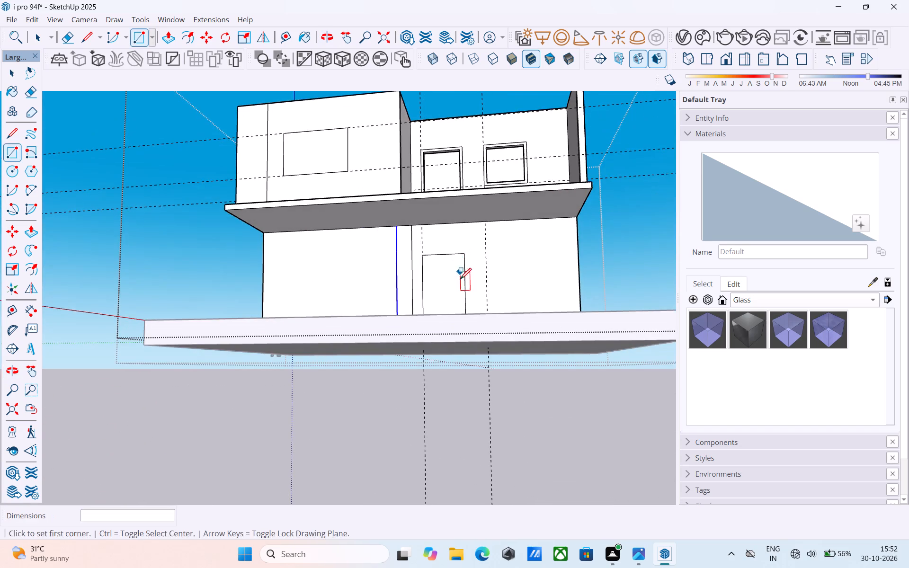
middle_drag(460, 281, 460, 325)
scroll(460, 325, up, 5)
key(space)
click(445, 328)
scroll(444, 328, up, 3)
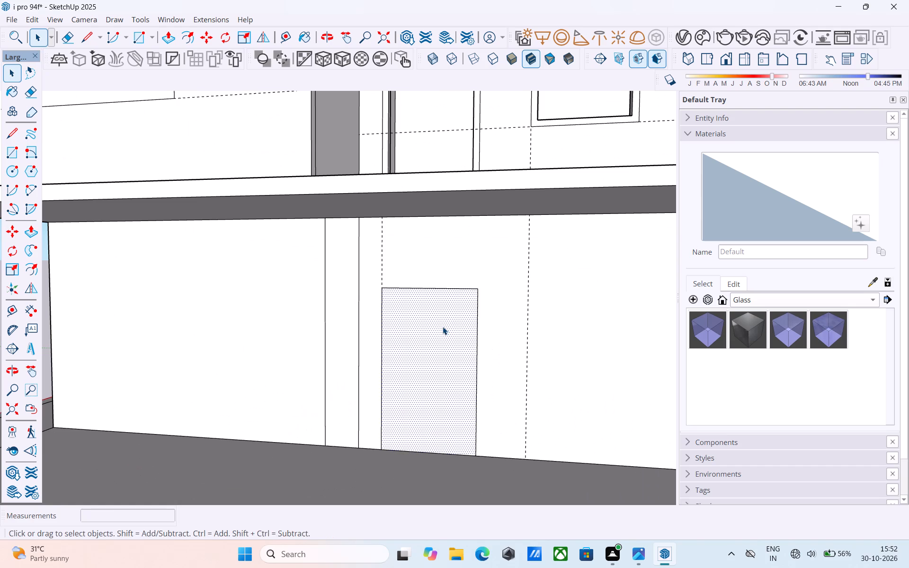
key(f)
click(443, 326)
text(3")
key(Return)
key(space)
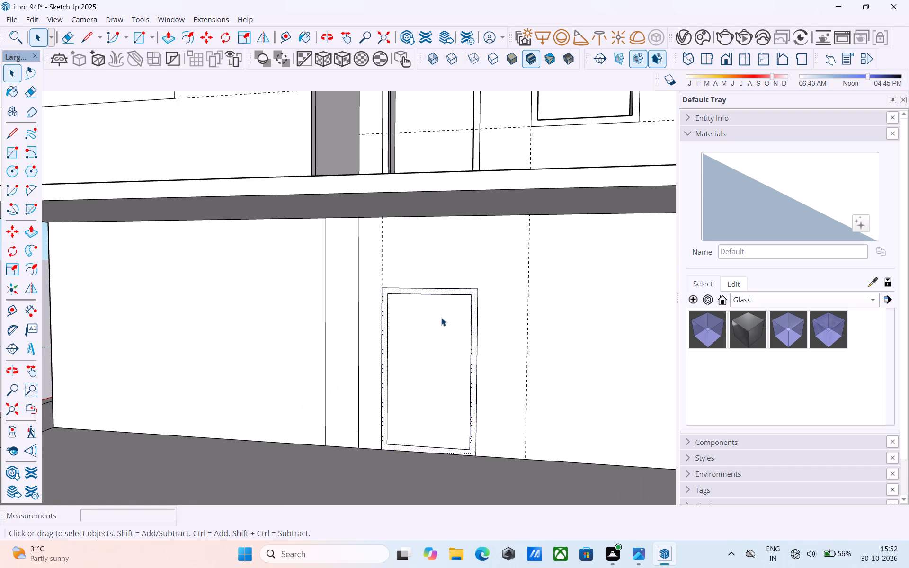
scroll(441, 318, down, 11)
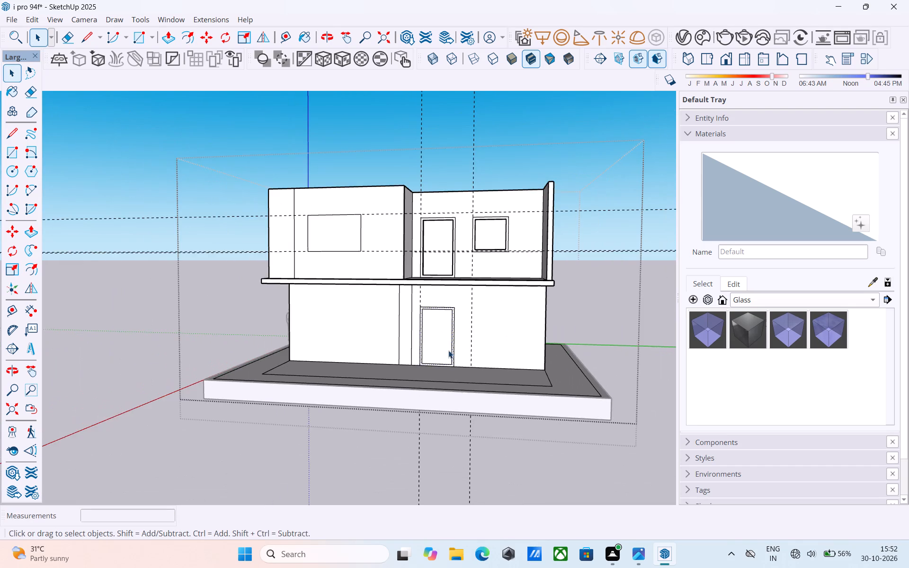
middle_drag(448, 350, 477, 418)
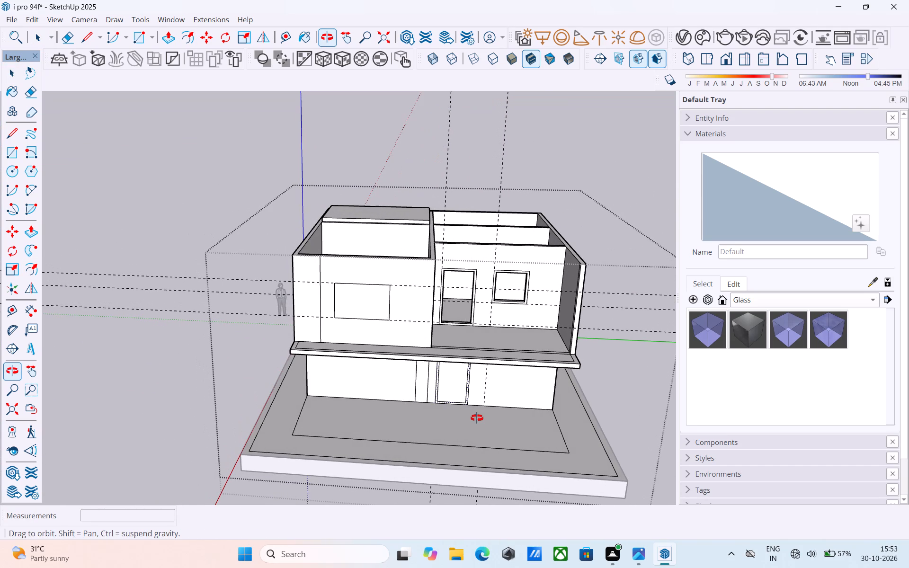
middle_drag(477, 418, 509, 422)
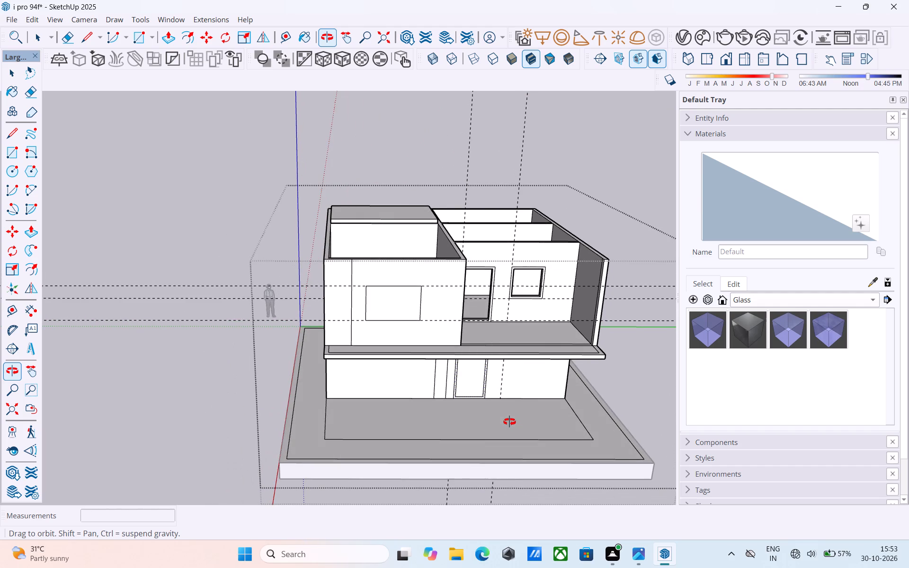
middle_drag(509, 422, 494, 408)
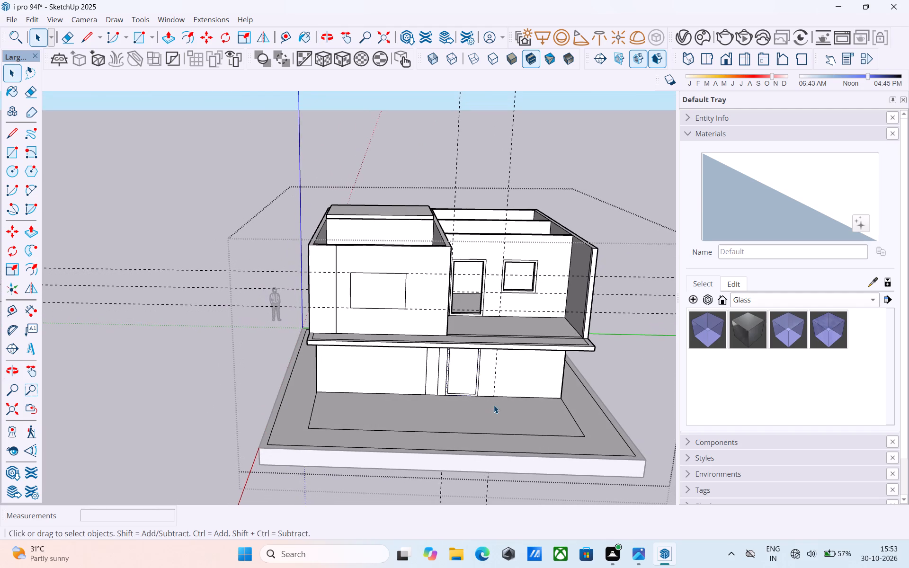
Offset the outline of the large upper-floor front window rectangle 3" inward to form its frame.
middle_drag(529, 322, 518, 327)
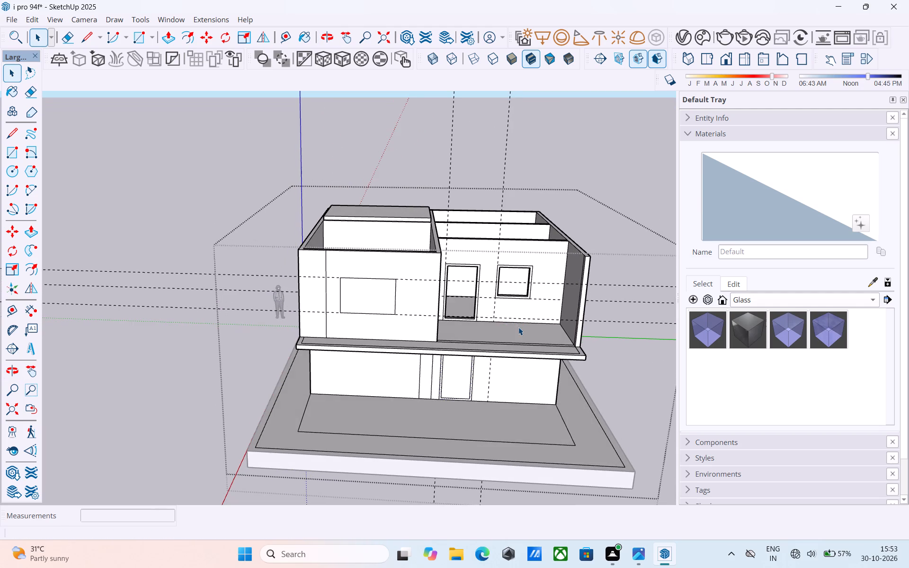
middle_drag(518, 327, 560, 301)
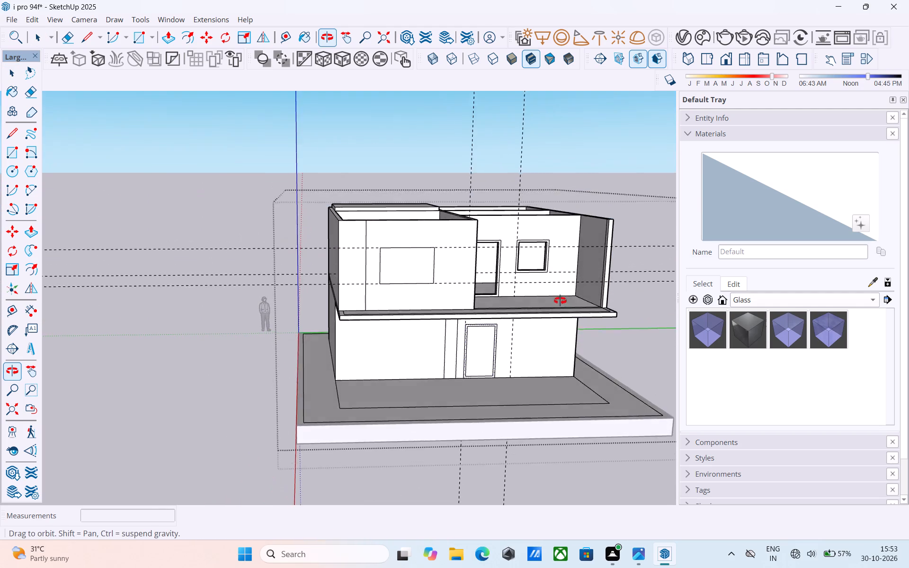
middle_drag(560, 301, 560, 306)
scroll(394, 271, up, 5)
click(393, 271)
scroll(393, 271, up, 4)
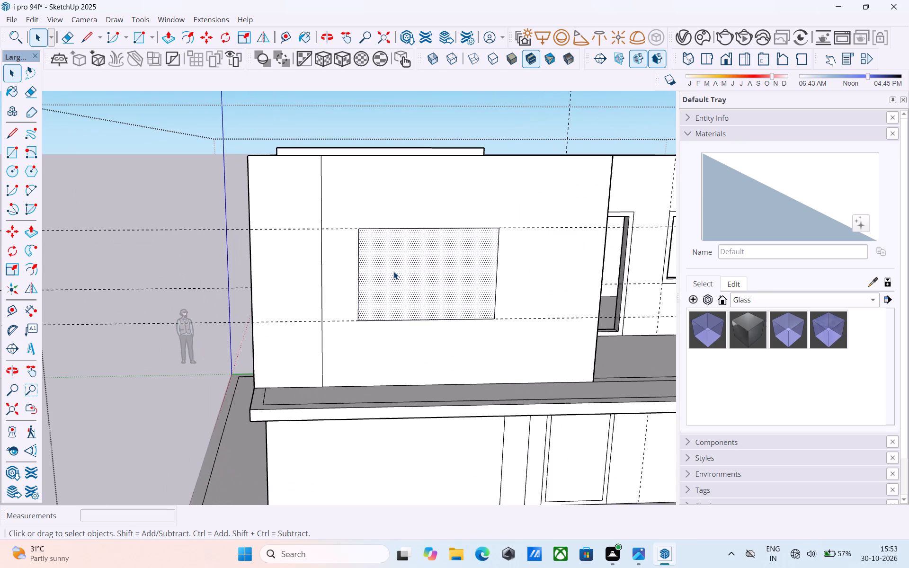
key(f)
click(393, 271)
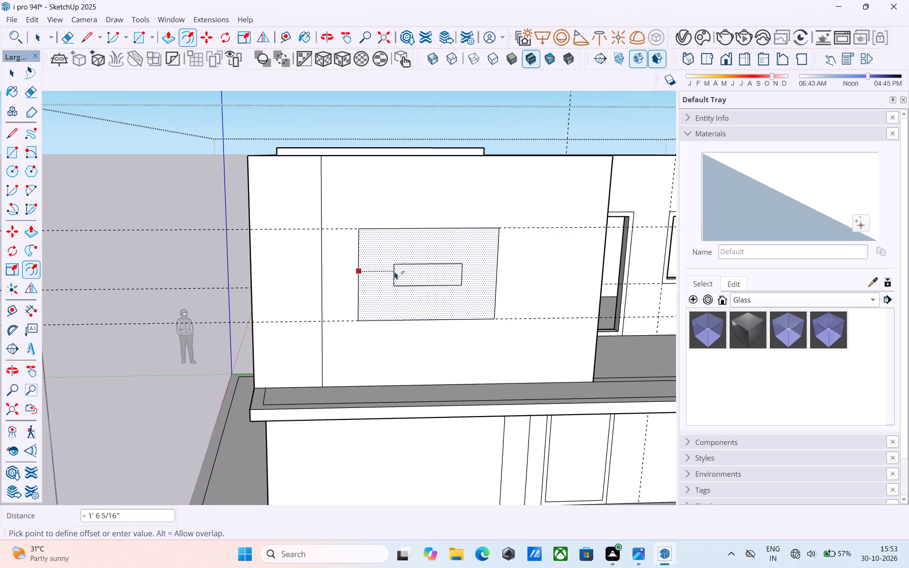
text(3")
key(Return)
key(space)
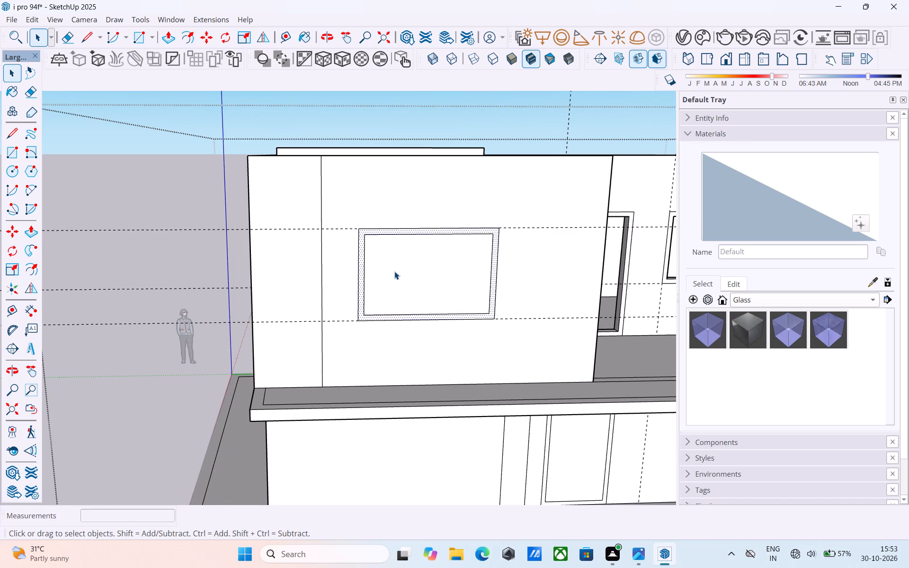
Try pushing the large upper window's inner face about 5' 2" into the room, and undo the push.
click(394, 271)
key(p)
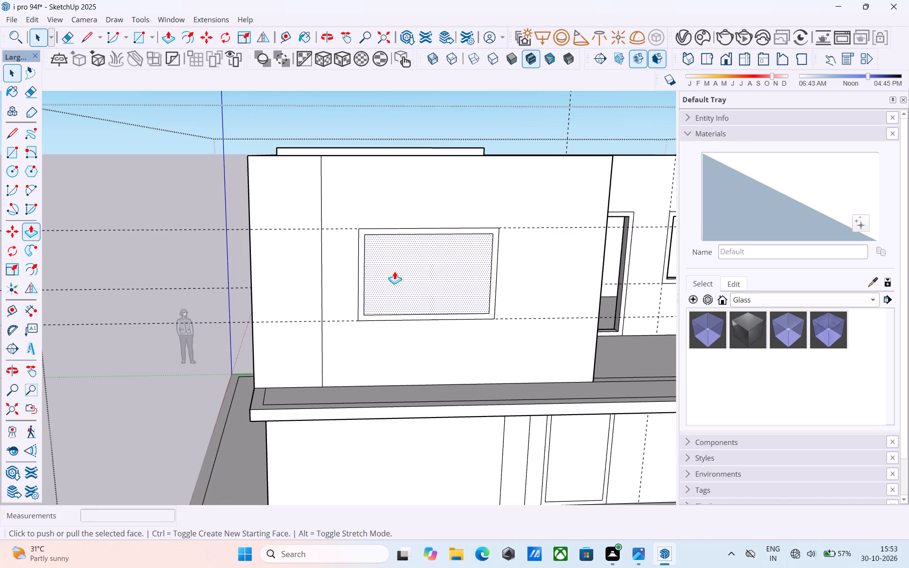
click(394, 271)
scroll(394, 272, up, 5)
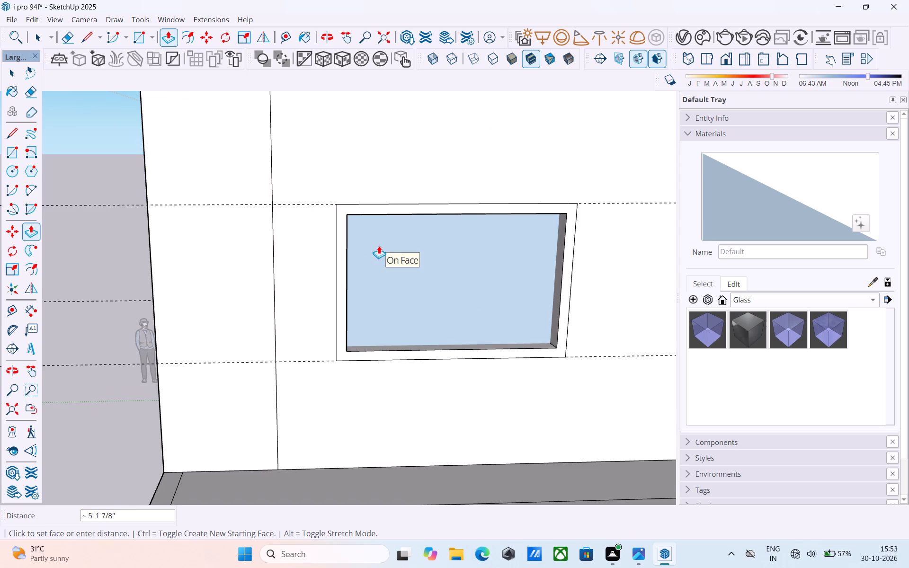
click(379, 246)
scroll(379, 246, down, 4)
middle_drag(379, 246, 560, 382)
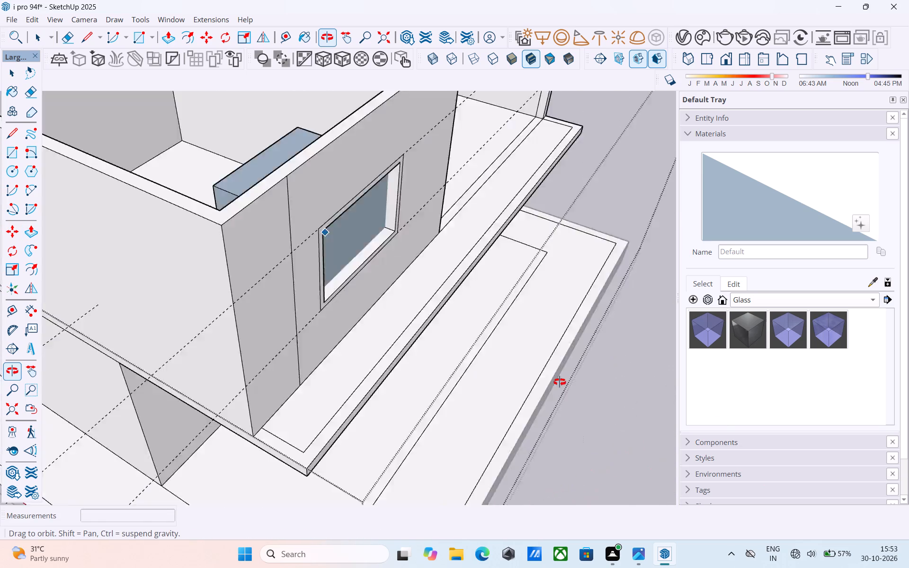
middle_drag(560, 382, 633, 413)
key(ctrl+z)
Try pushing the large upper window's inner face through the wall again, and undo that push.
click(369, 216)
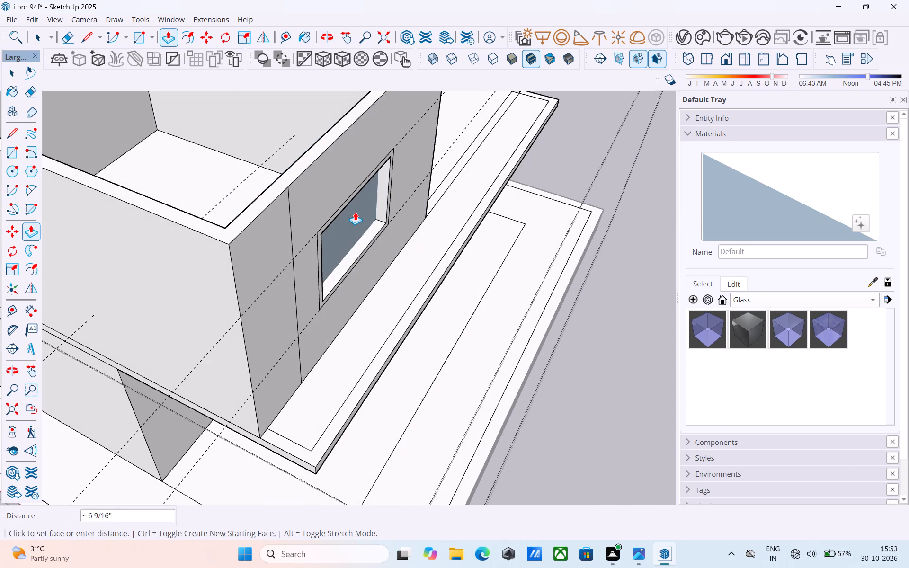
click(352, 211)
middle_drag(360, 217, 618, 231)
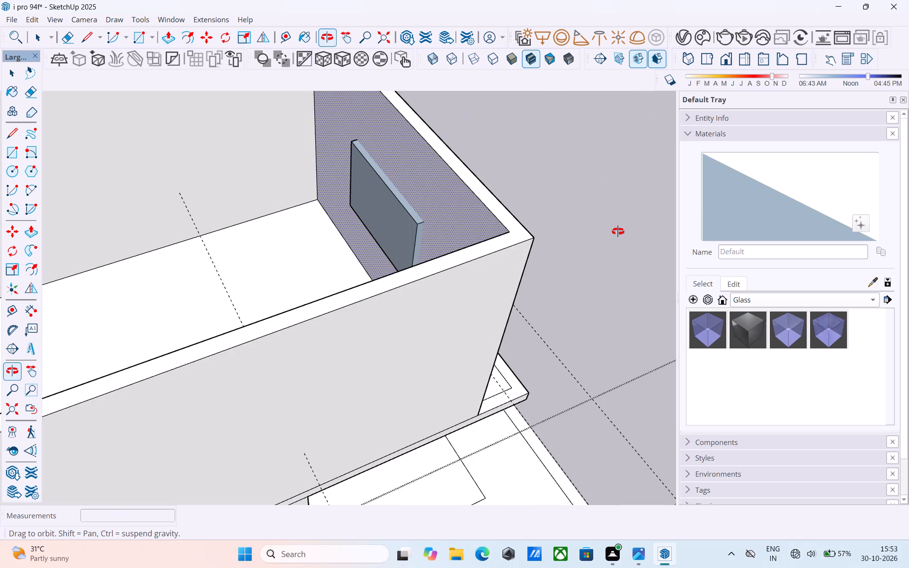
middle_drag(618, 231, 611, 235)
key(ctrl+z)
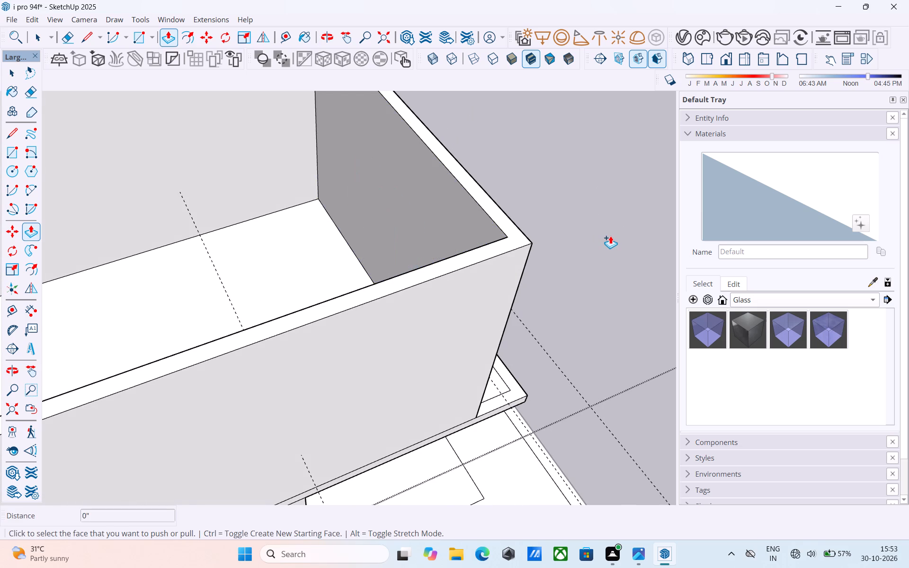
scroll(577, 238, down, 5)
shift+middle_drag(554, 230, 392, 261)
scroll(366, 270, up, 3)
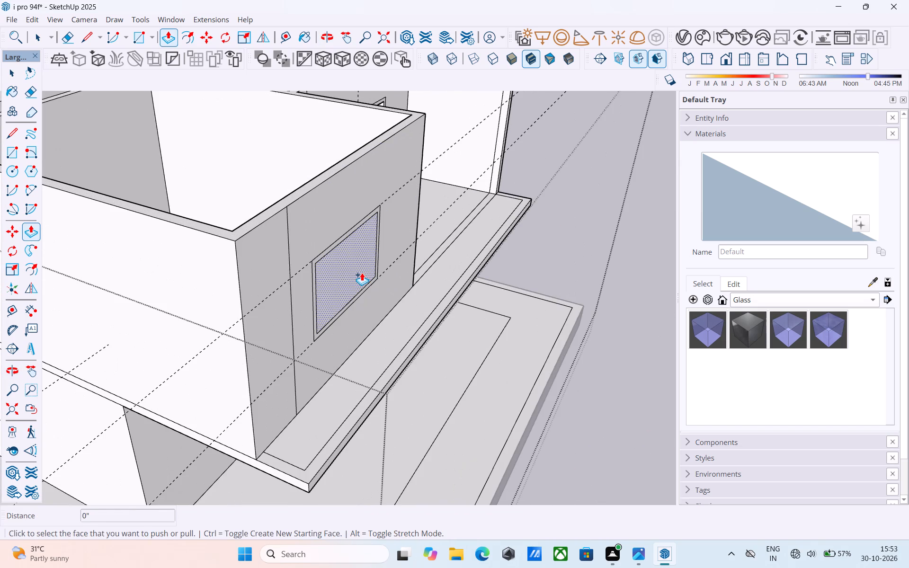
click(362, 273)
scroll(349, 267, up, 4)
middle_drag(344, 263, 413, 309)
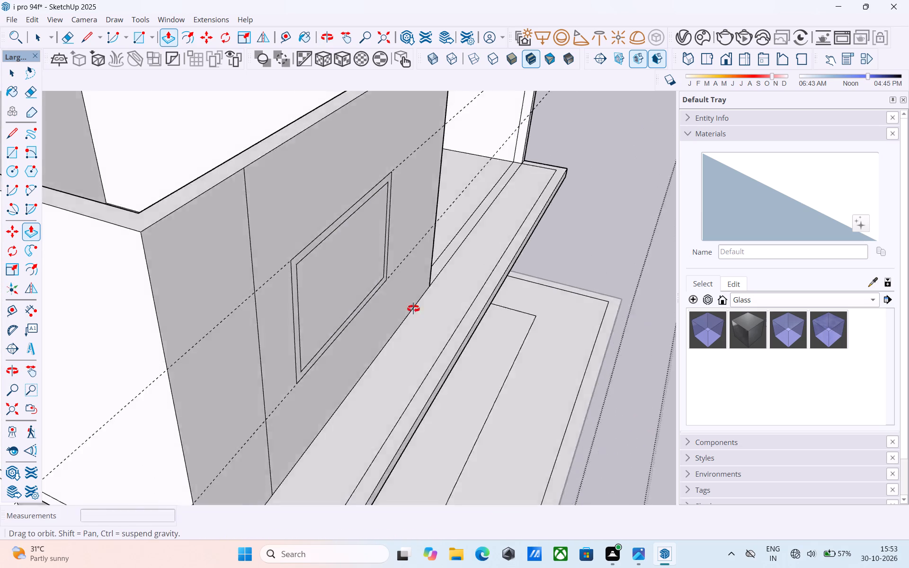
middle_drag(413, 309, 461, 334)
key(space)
Push the large upper window's inner face 6" through to the wall's inside face to cut the opening within the frame.
middle_drag(355, 272, 345, 266)
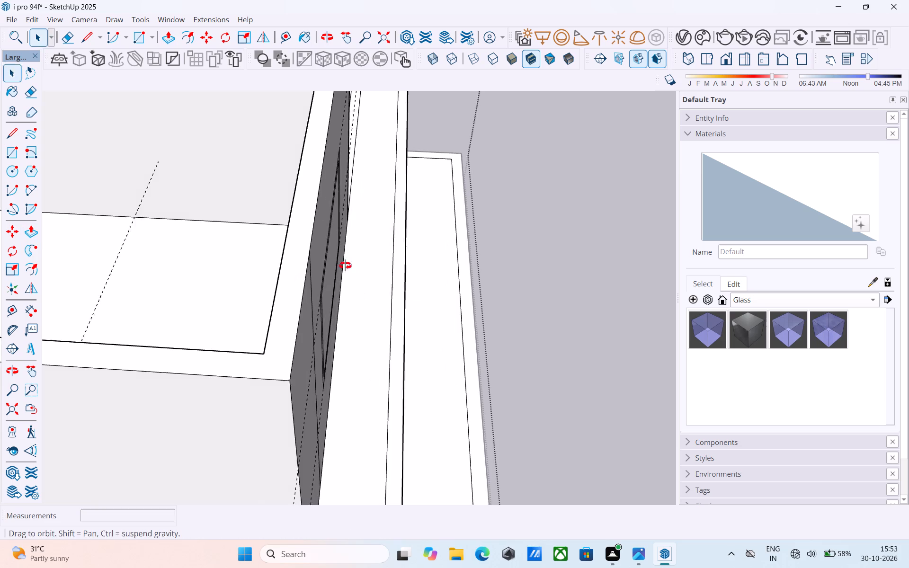
middle_drag(345, 266, 275, 244)
scroll(235, 223, down, 6)
shift+middle_drag(235, 223, 318, 306)
click(278, 270)
scroll(278, 270, up, 2)
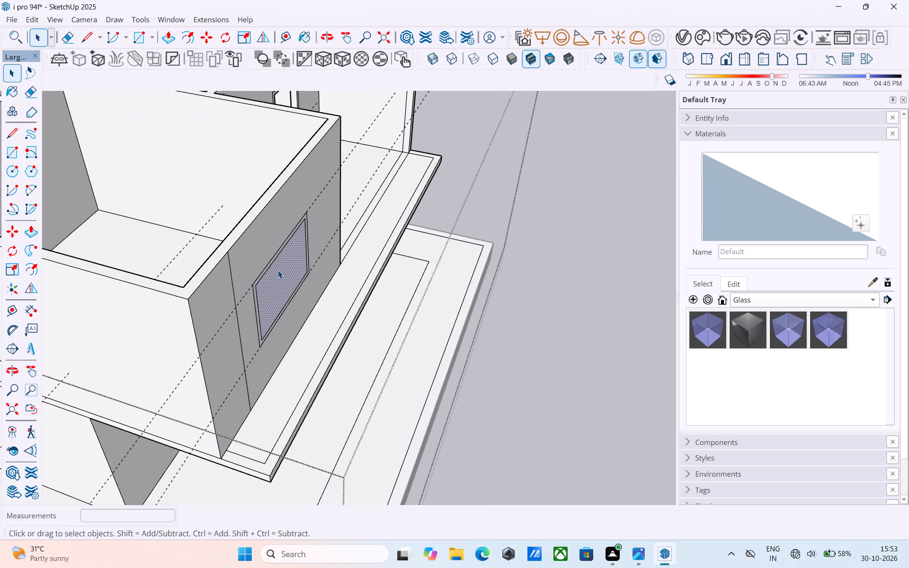
key(p)
click(285, 277)
middle_drag(280, 277, 439, 360)
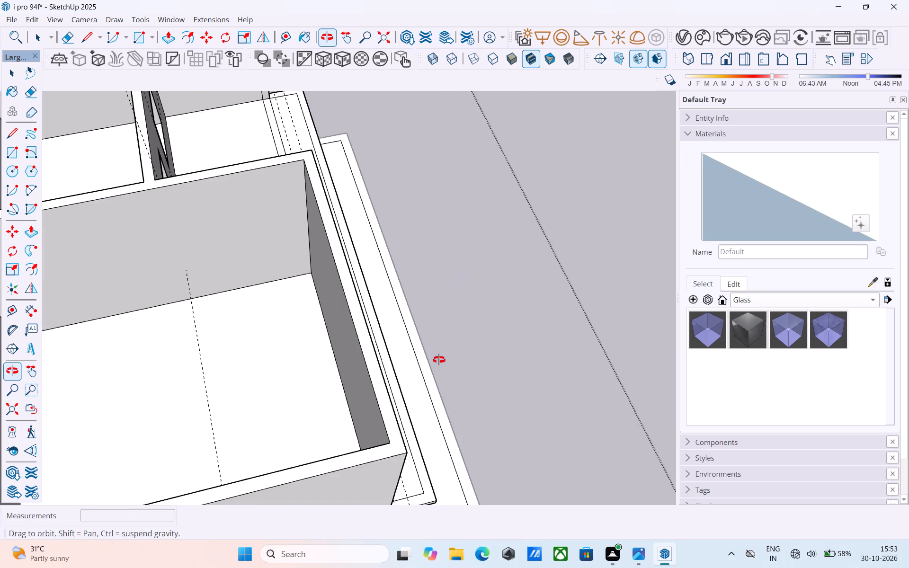
middle_drag(439, 360, 402, 345)
scroll(402, 345, up, 1)
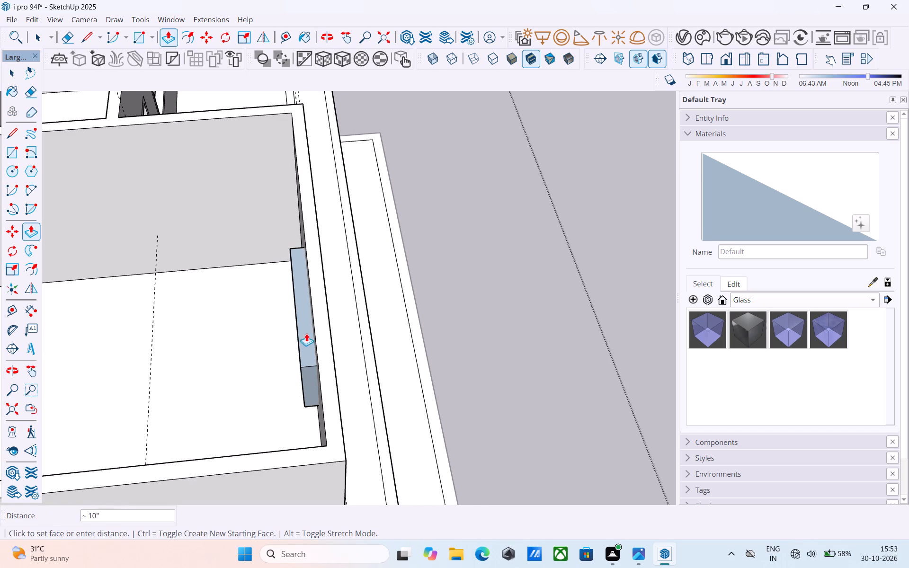
click(314, 334)
middle_drag(315, 334, 305, 273)
scroll(319, 334, up, 1)
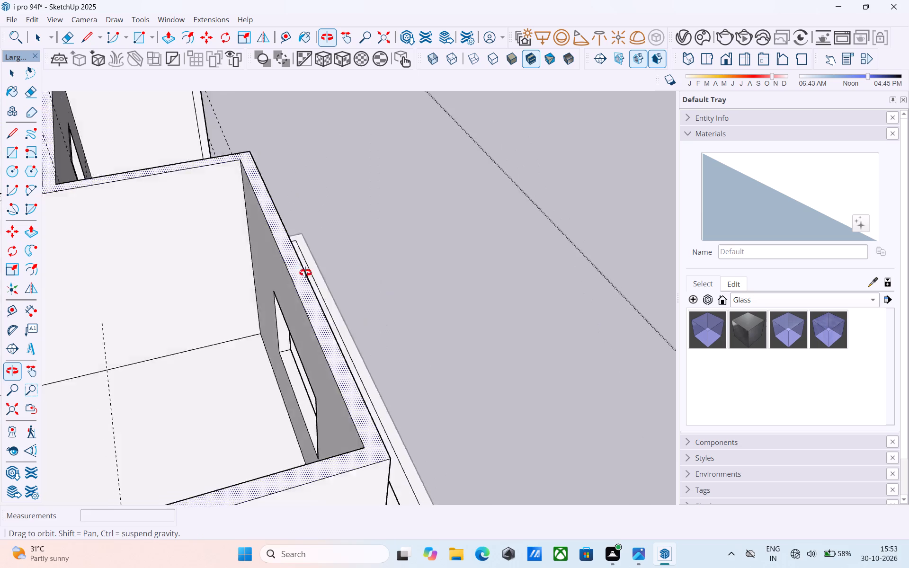
middle_drag(305, 273, 158, 258)
Push the ground-floor door's inner face 9" through the front wall to cut the doorway within its frame.
scroll(169, 261, down, 6)
shift+middle_drag(183, 273, 84, 153)
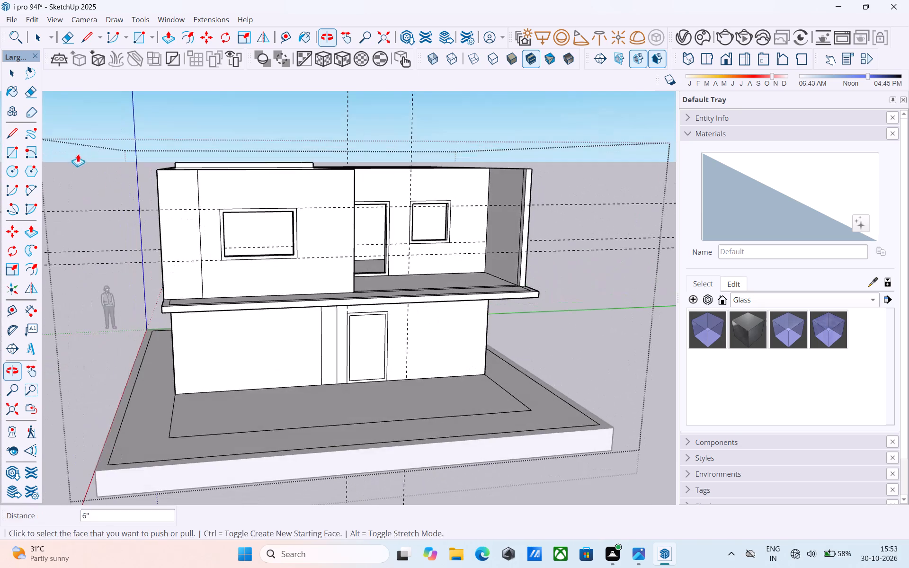
shift+middle_drag(204, 225, 142, 243)
scroll(199, 258, up, 6)
shift+middle_drag(277, 228, 290, 197)
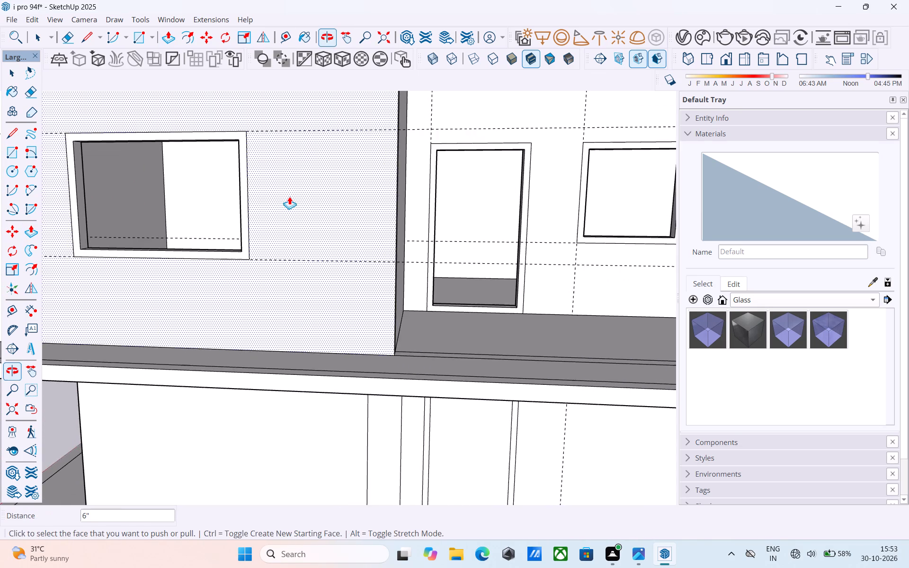
scroll(289, 196, down, 11)
shift+middle_drag(344, 319, 323, 294)
scroll(339, 300, up, 5)
click(344, 300)
scroll(347, 300, up, 5)
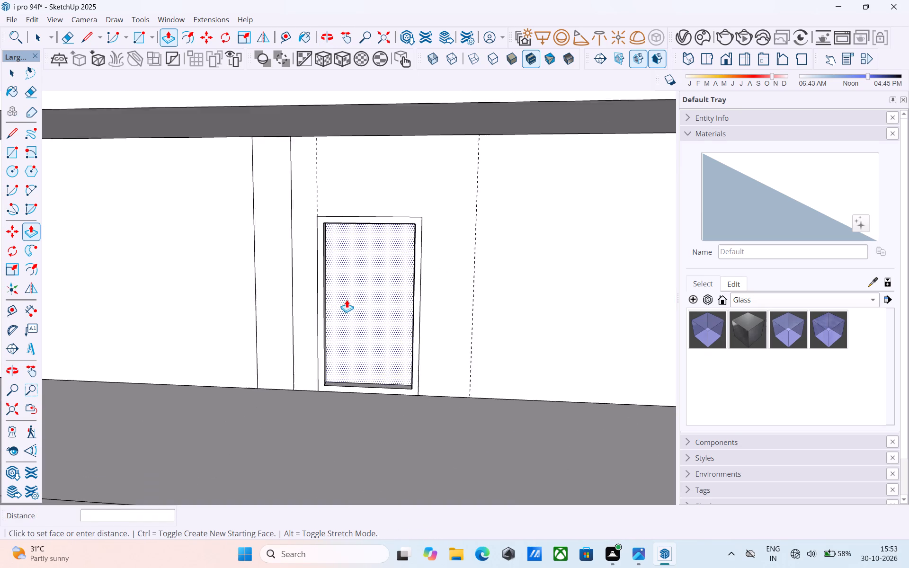
scroll(354, 277, up, 3)
click(354, 260)
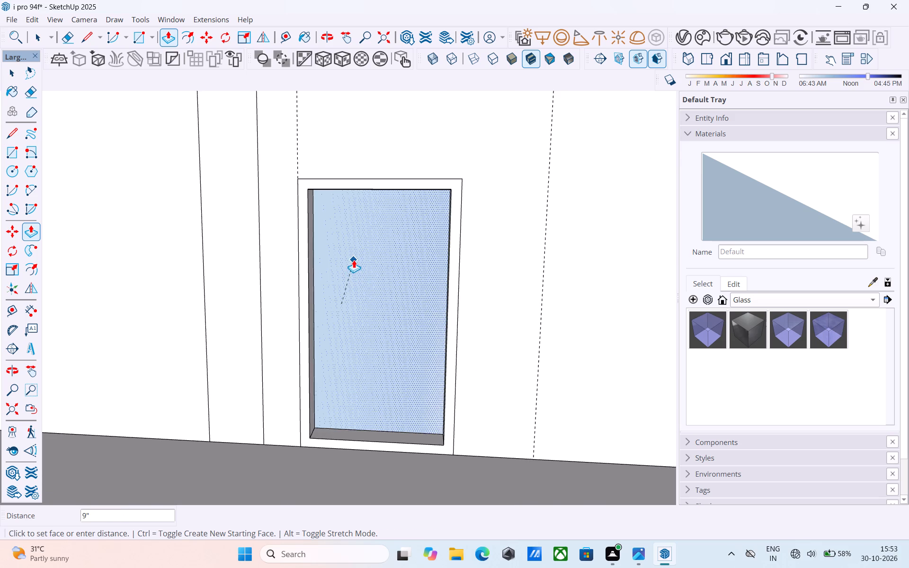
Place a horizontal guide on the ground-floor front wall, 3' above its bottom edge.
scroll(354, 260, down, 12)
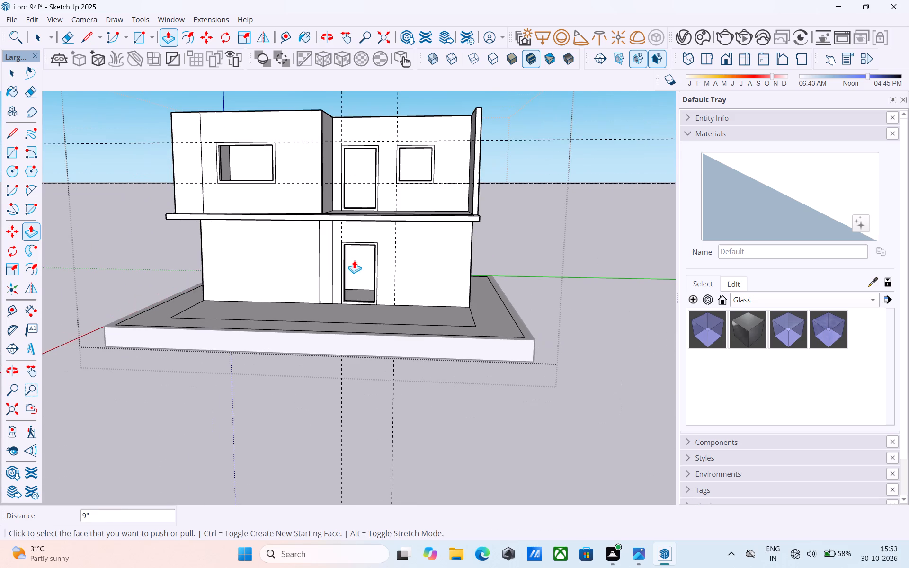
middle_drag(354, 260, 407, 240)
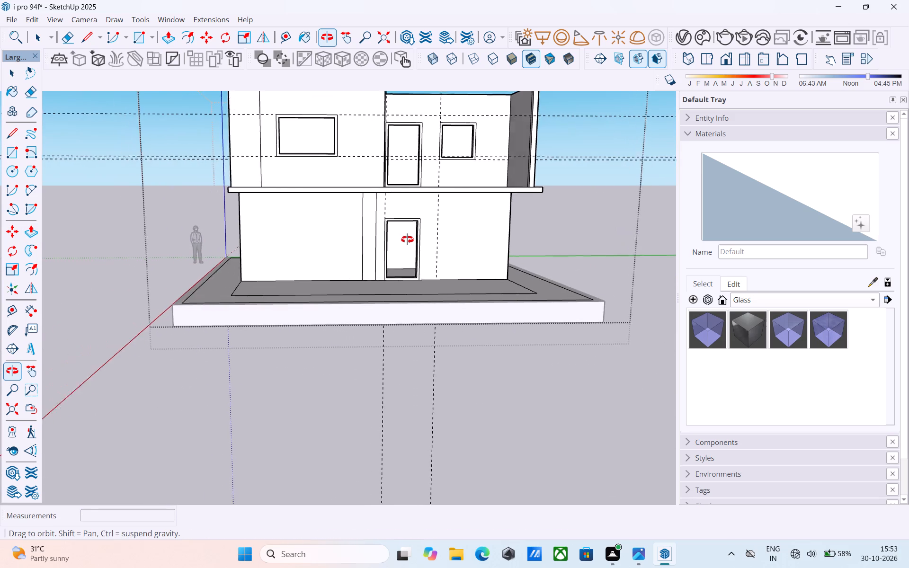
middle_drag(407, 240, 396, 245)
shift+middle_drag(368, 257, 368, 266)
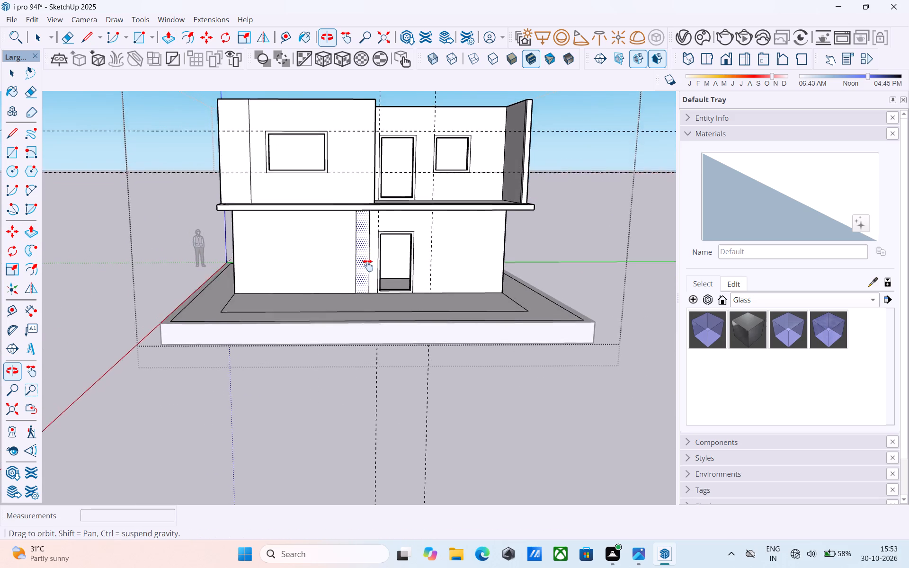
shift+middle_drag(368, 266, 386, 294)
scroll(301, 301, up, 5)
key(space)
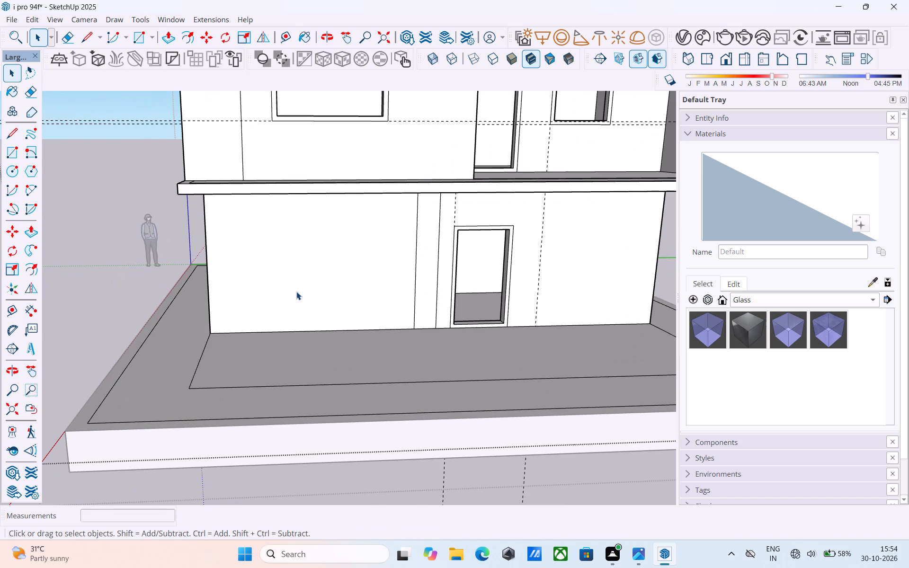
key(t)
click(304, 332)
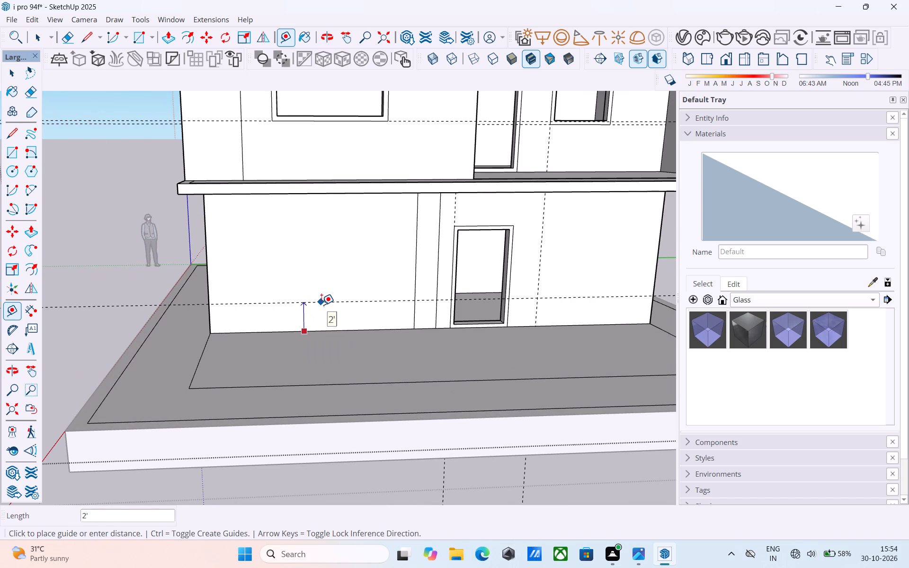
key(3)
key(apostrophe)
key(Return)
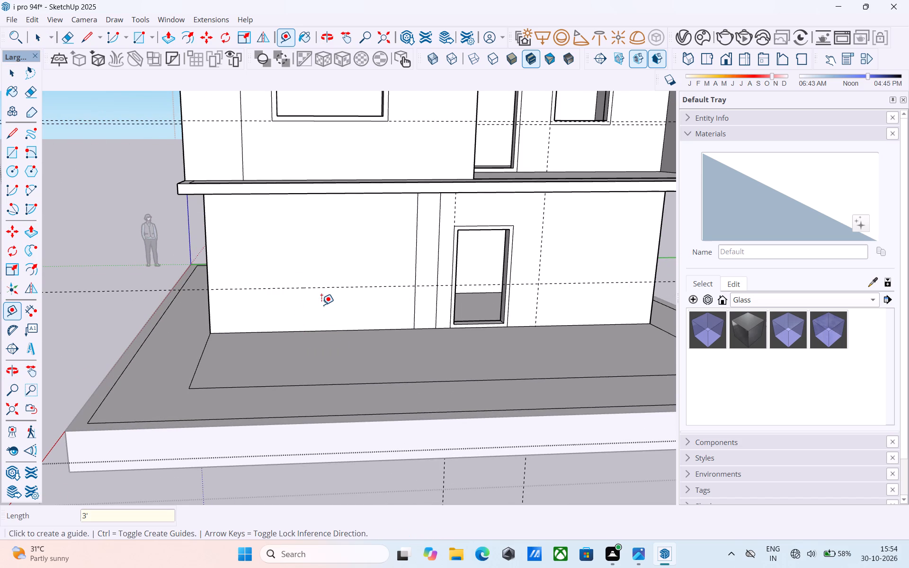
Place a vertical guide on the ground-floor front wall, 4' in from its end edge nearest the standing figure.
click(206, 238)
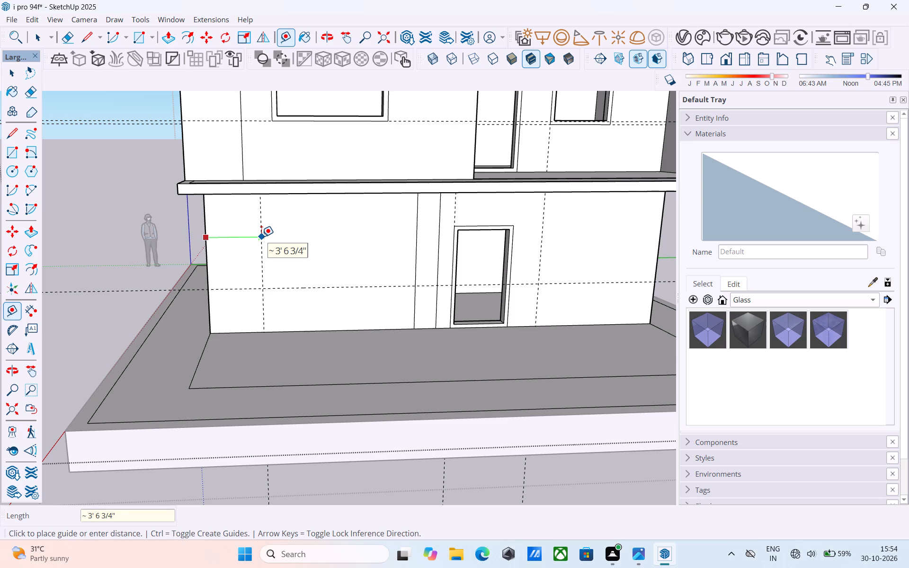
text(4')
key(Return)
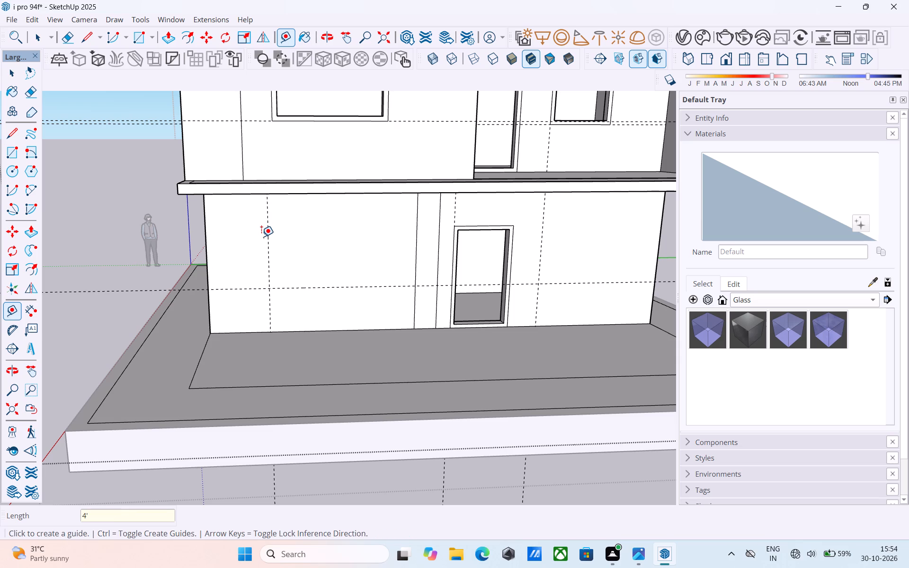
Draw a 6',4' window rectangle on the ground-floor front wall, starting from the intersection of the two new guides.
scroll(273, 254, down, 6)
middle_drag(271, 255, 266, 245)
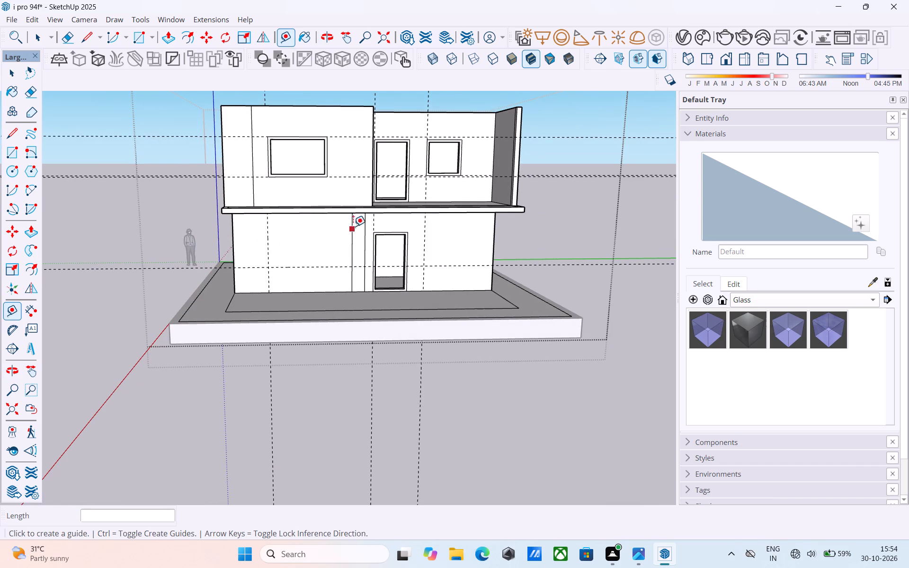
middle_click(302, 234)
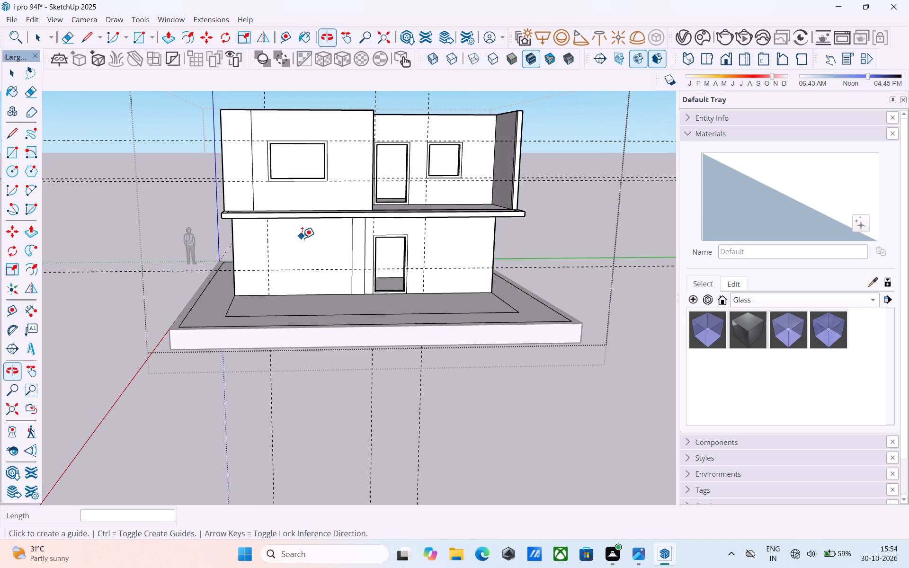
key(r)
scroll(265, 259, up, 6)
click(270, 273)
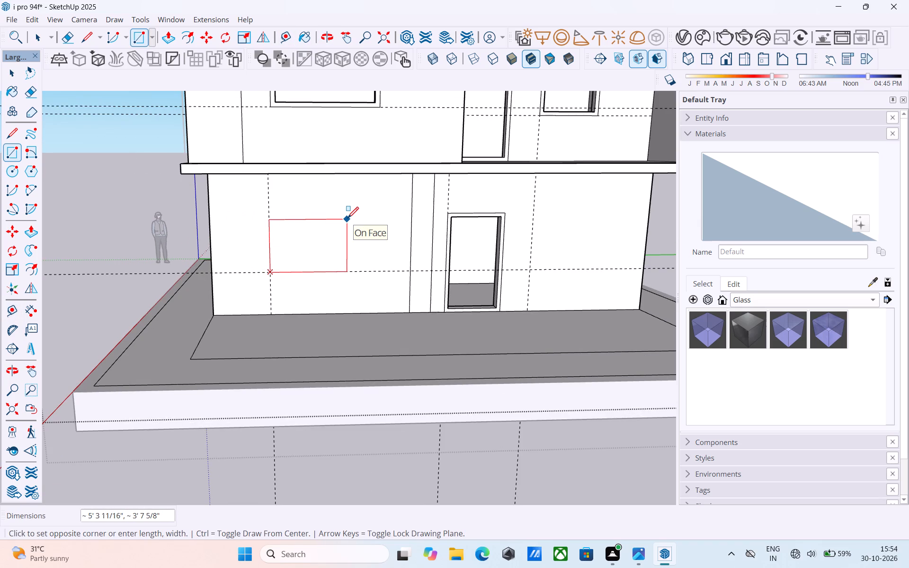
text(6')
text(,4')
key(Return)
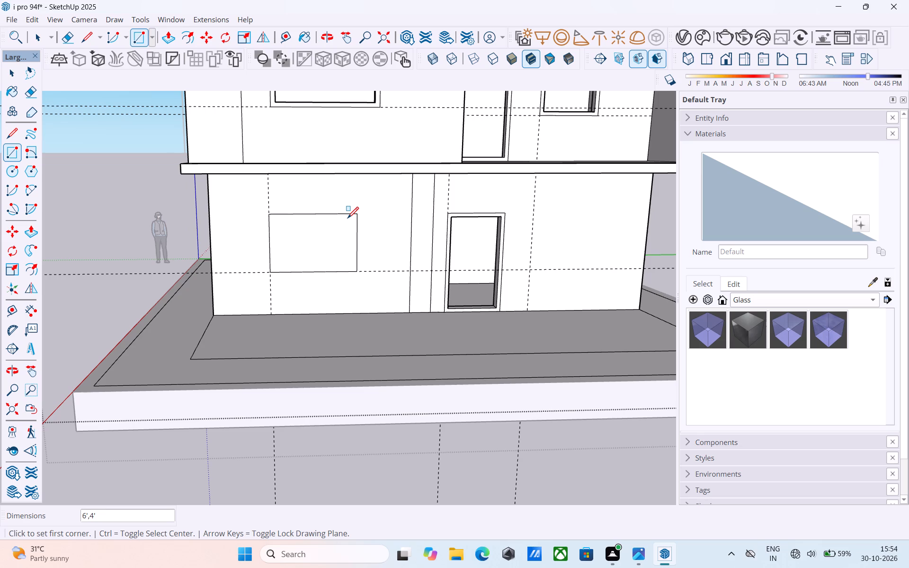
Offset the ground-floor window rectangle 3" inward to form its frame.
key(space)
scroll(345, 219, up, 3)
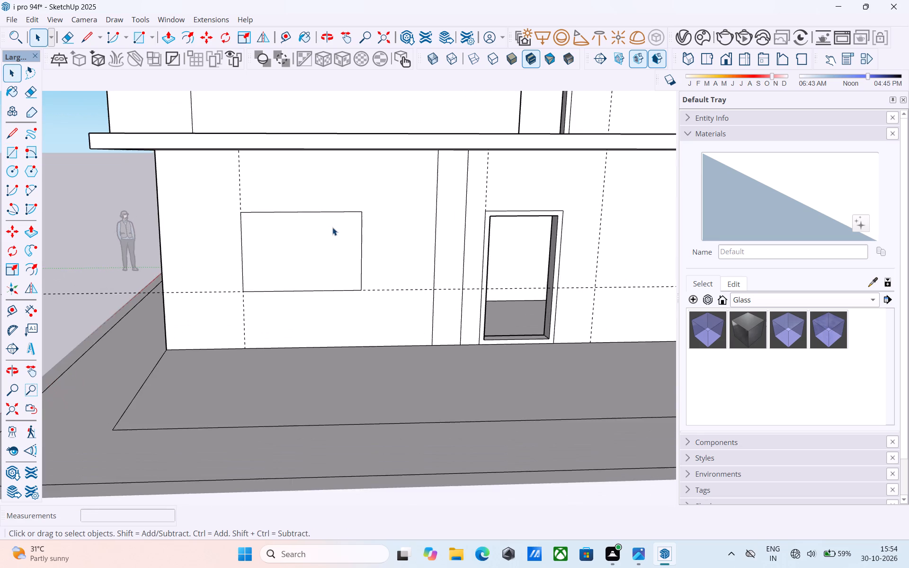
click(330, 229)
scroll(330, 229, up, 3)
key(f)
click(330, 229)
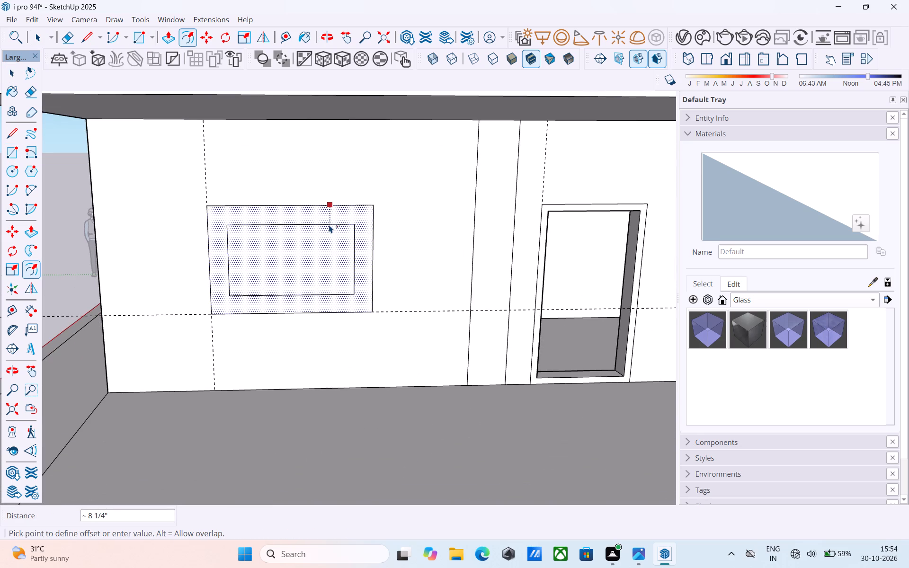
text(3")
key(Return)
key(v)
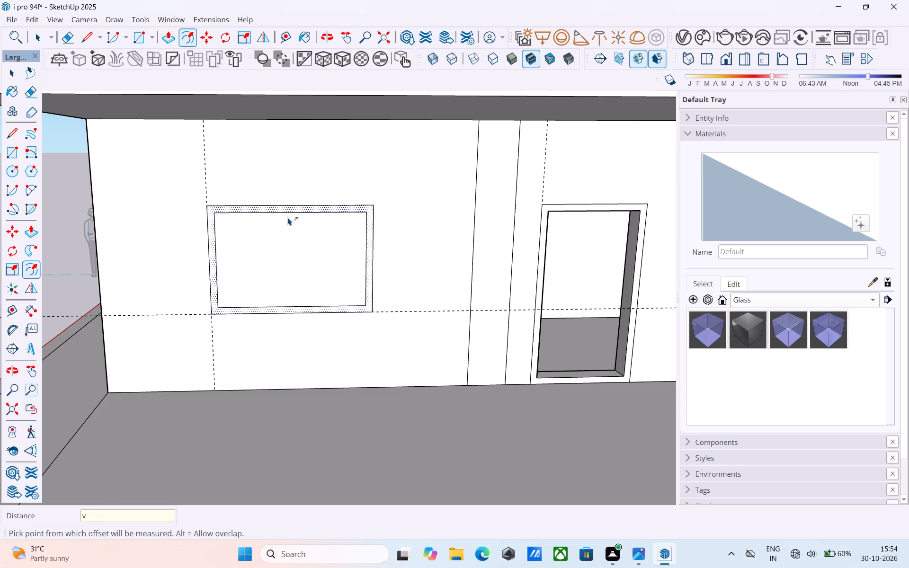
Copy the frame's inner vertical edge nearest the standing figure to the opposite inner edge, dividing the window into 3 equal parts.
key(space)
click(215, 237)
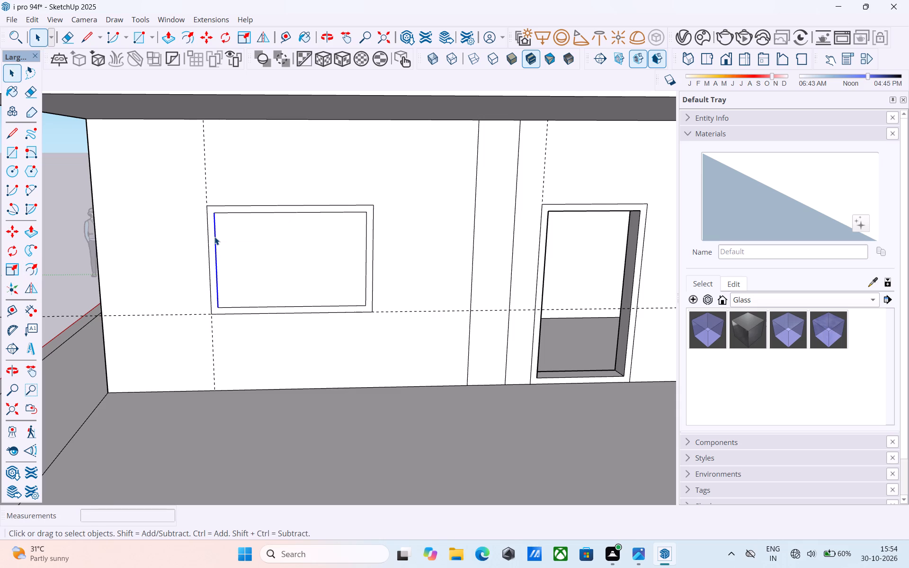
key(m)
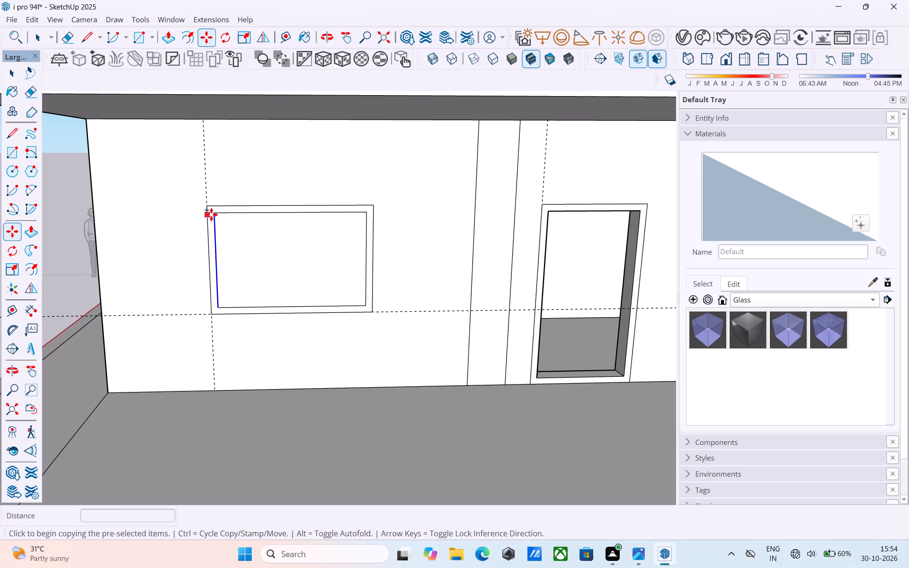
click(214, 213)
click(364, 215)
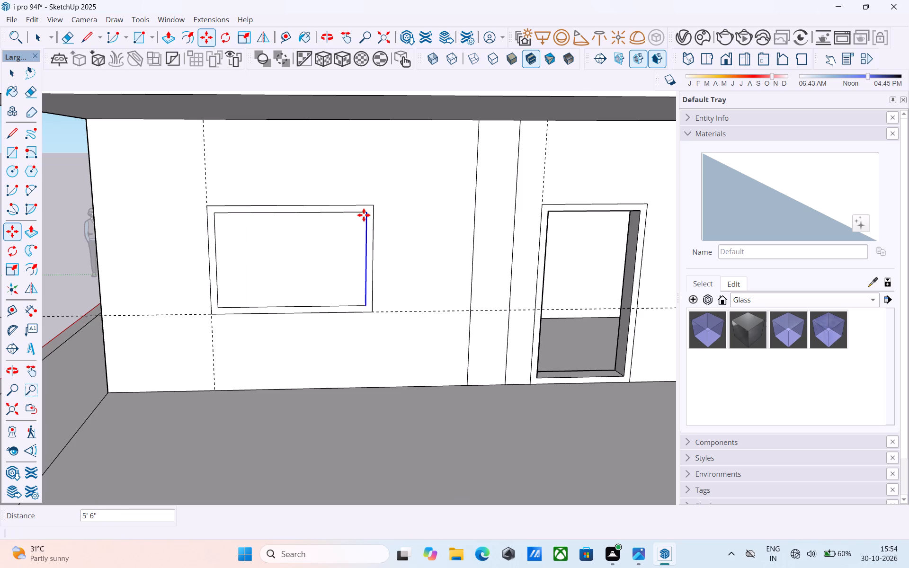
text(/3)
key(Return)
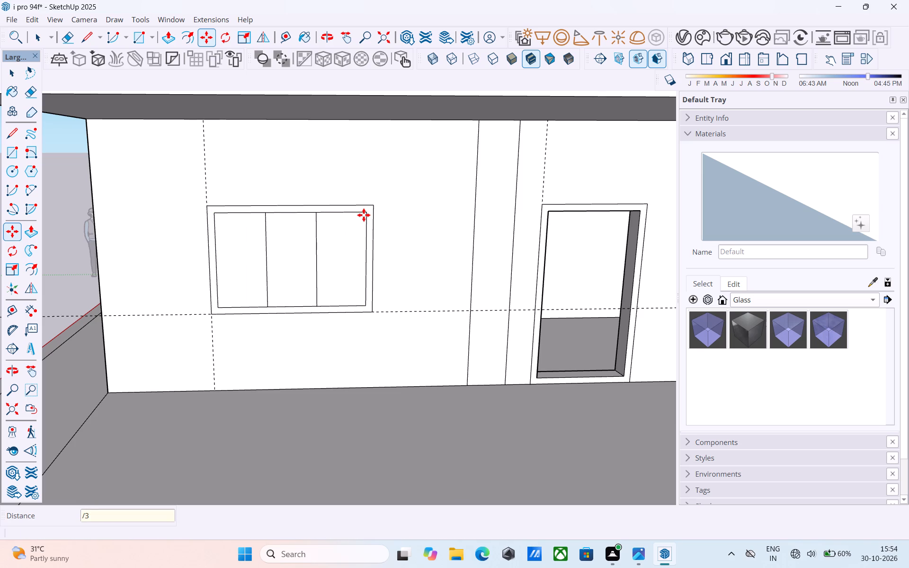
Copy both window divider edges 3" sideways, away from the standing figure, to outline two mullions.
key(space)
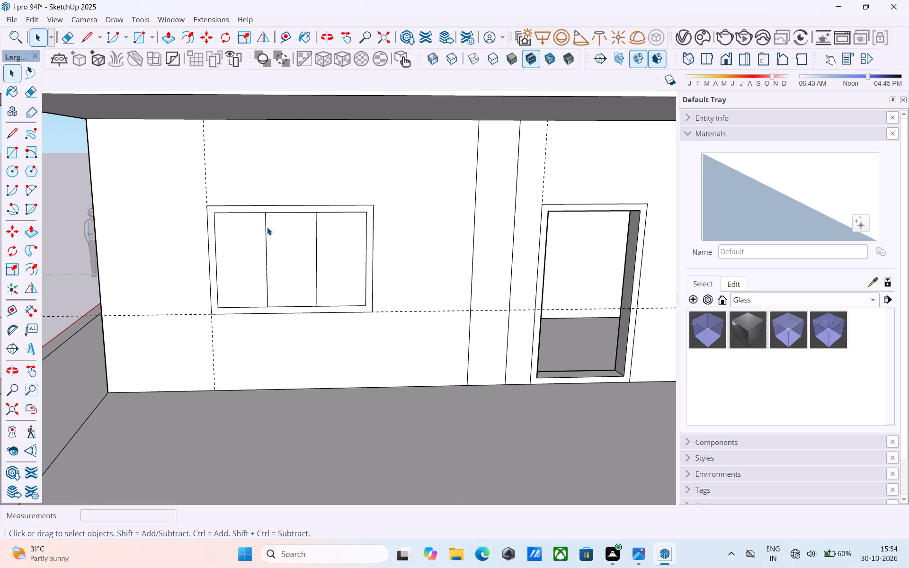
click(266, 227)
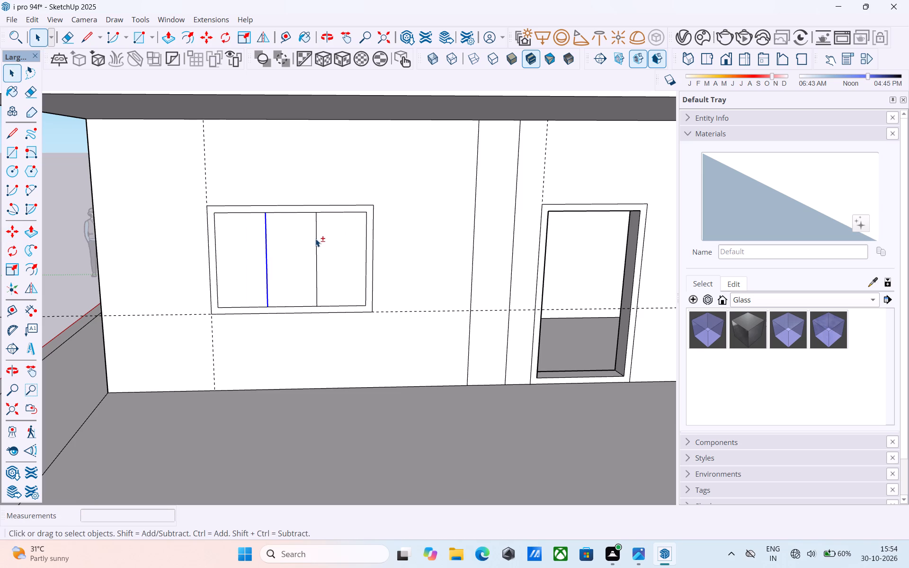
shift+click(315, 239)
key(m)
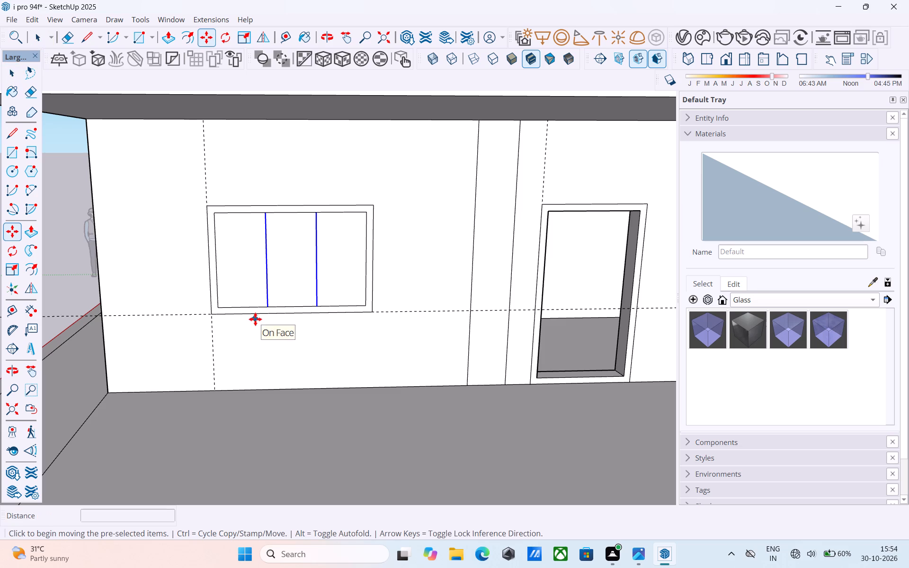
click(265, 307)
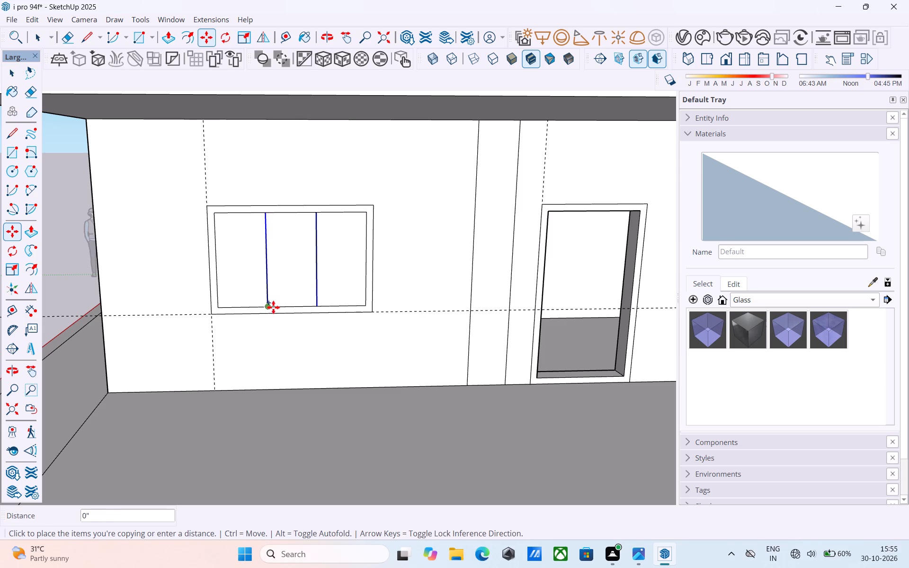
scroll(276, 307, up, 6)
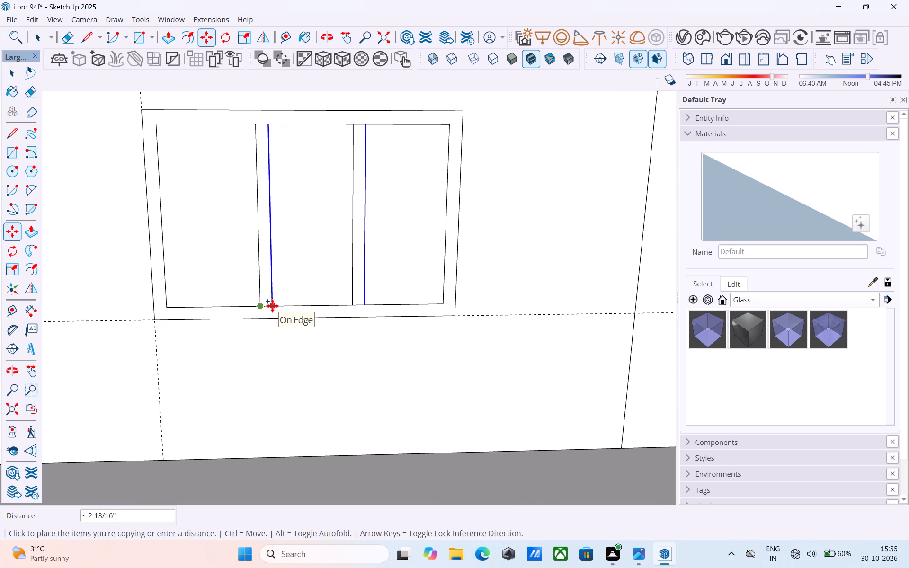
text(3")
key(Return)
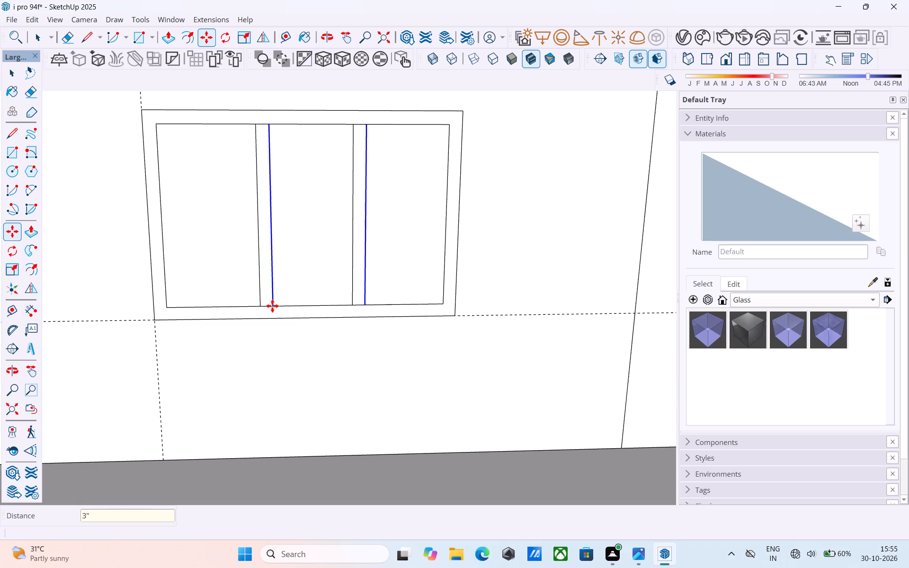
Move the two copied divider edges 1" back toward the original dividers to narrow the mullions.
key(space)
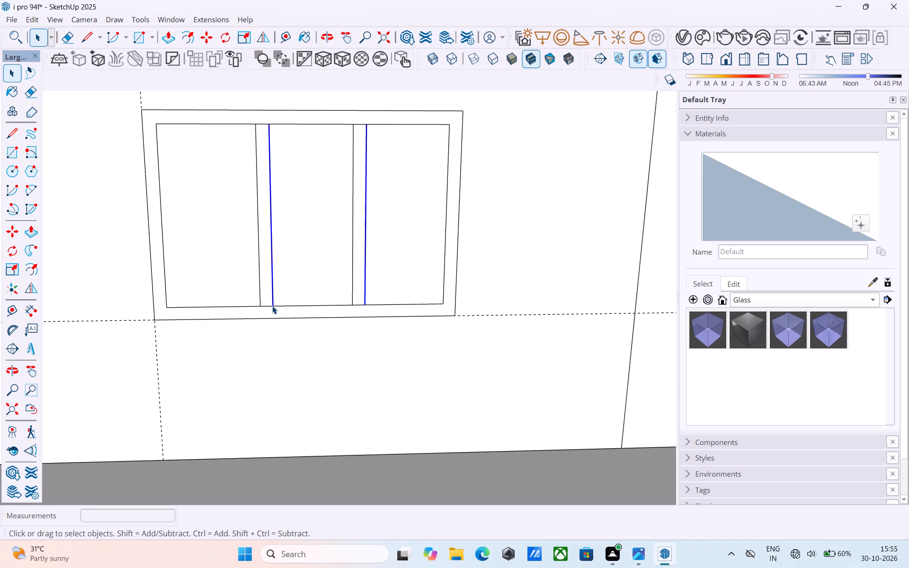
key(e)
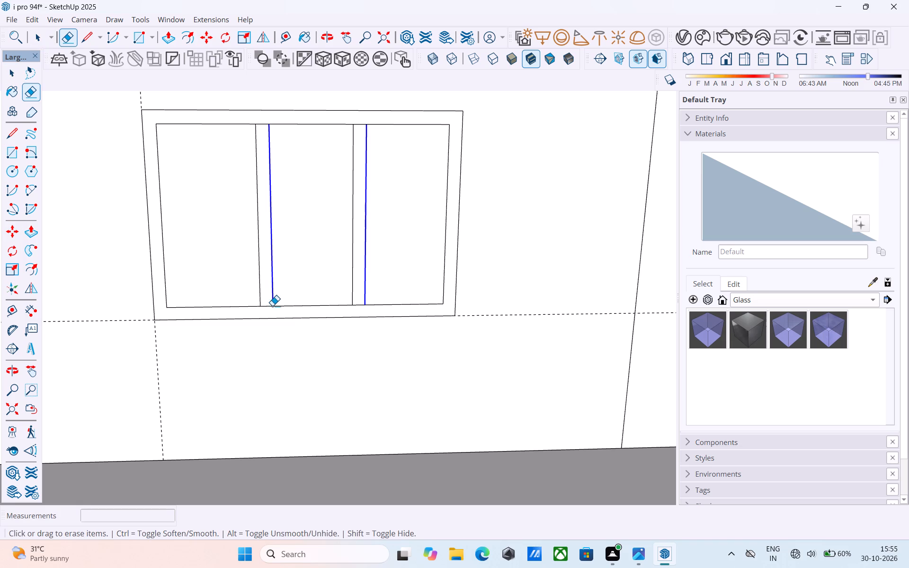
click(266, 302)
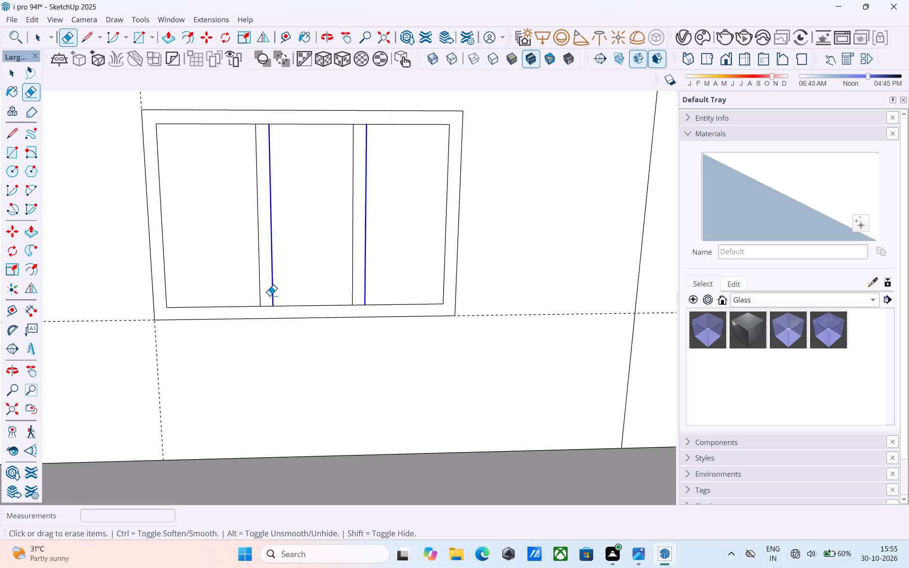
key(m)
click(273, 303)
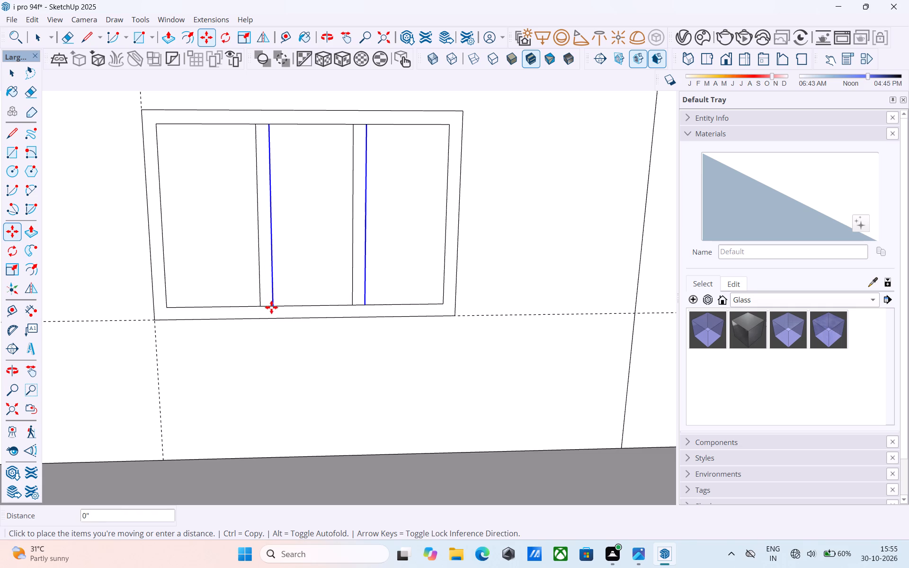
scroll(271, 307, up, 3)
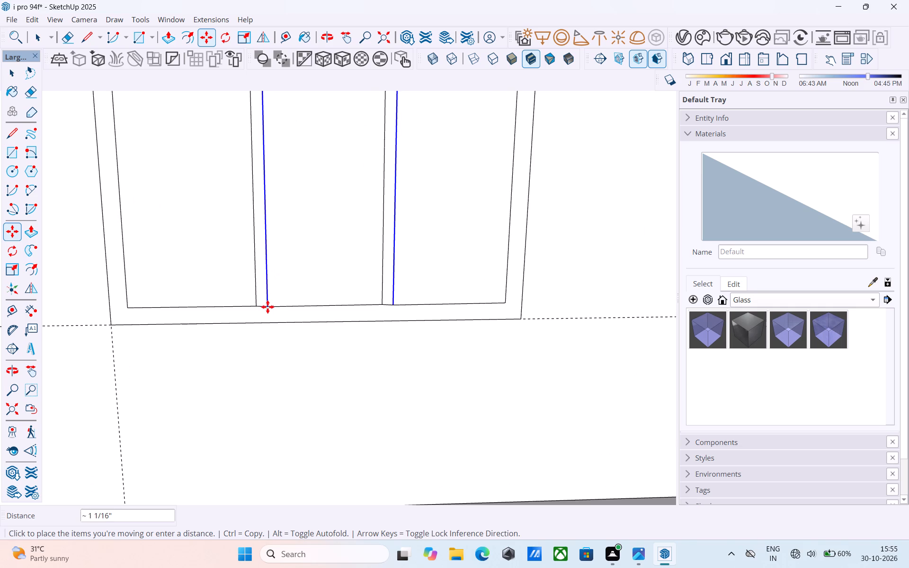
key(2)
key(BackSpace)
text(1")
key(Return)
Erase the short edge segments at the bottom of both mullions to merge them with the window frame.
key(e)
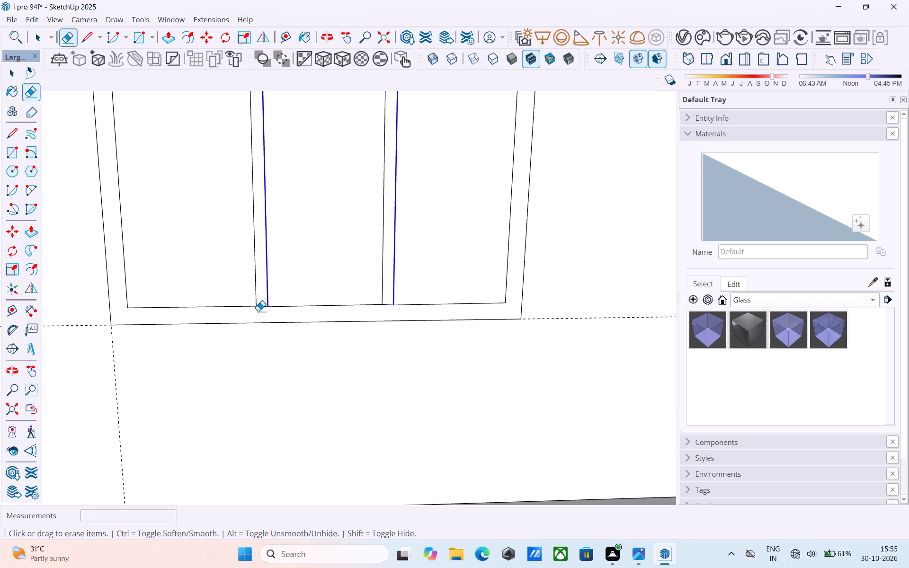
scroll(258, 311, up, 3)
click(262, 303)
click(433, 303)
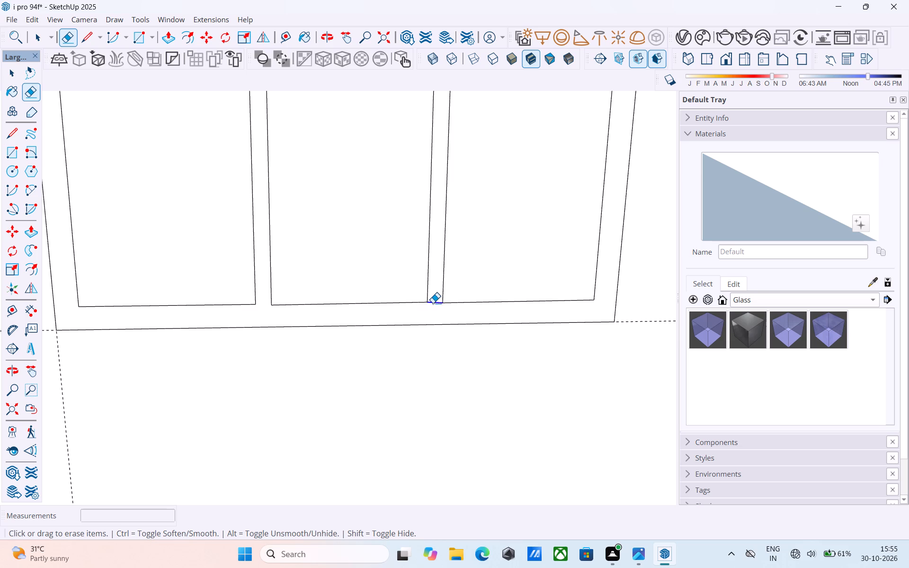
scroll(403, 303, down, 6)
key(space)
scroll(376, 305, down, 3)
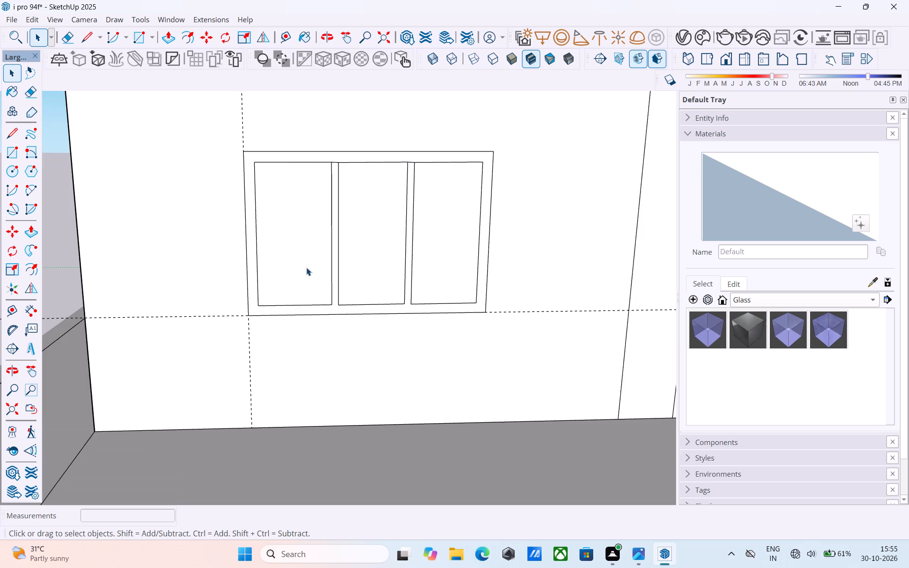
Push the three ground-floor window panes 9" through the front wall to open them between the mullions.
click(306, 267)
scroll(300, 270, up, 3)
key(p)
click(300, 270)
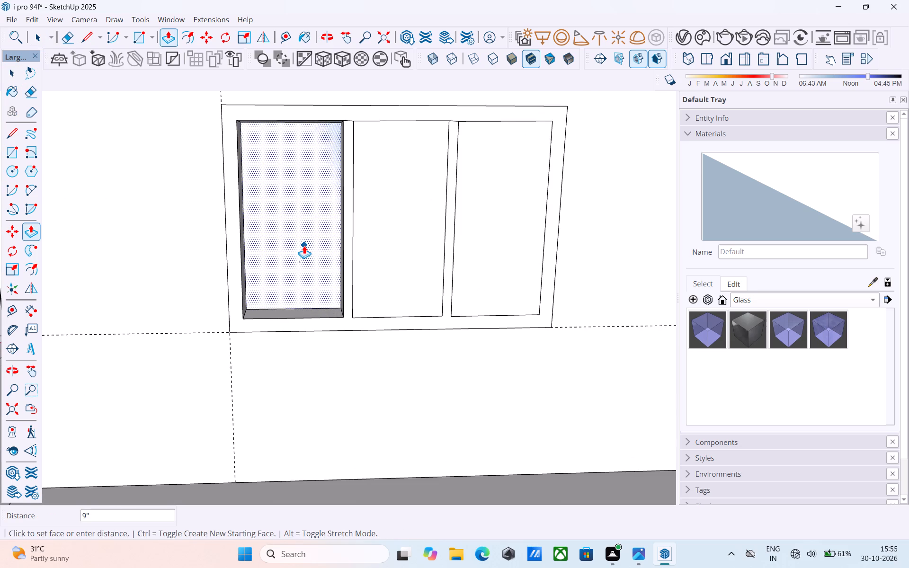
click(304, 246)
scroll(301, 247, up, 1)
middle_drag(308, 247, 365, 246)
scroll(309, 247, up, 1)
scroll(365, 246, down, 4)
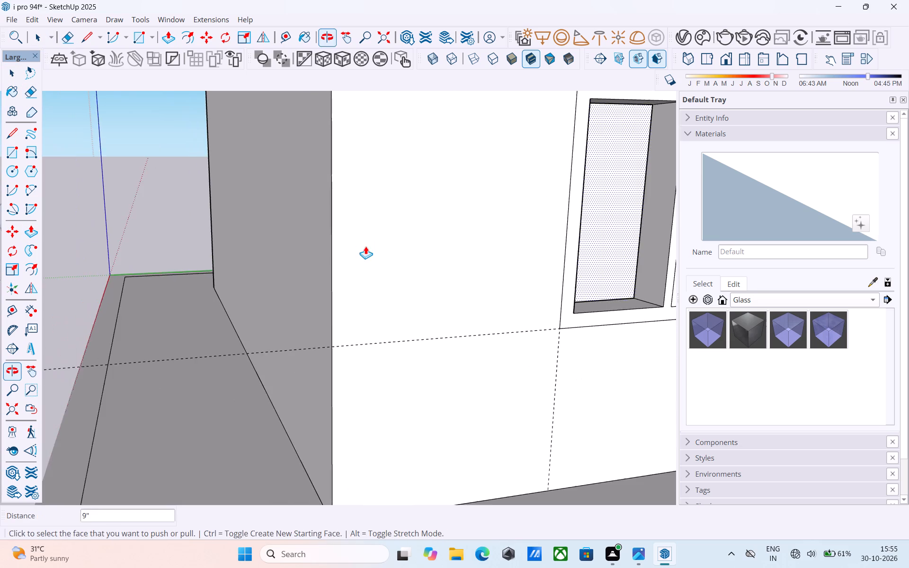
scroll(374, 264, down, 5)
shift+middle_drag(485, 283, 353, 361)
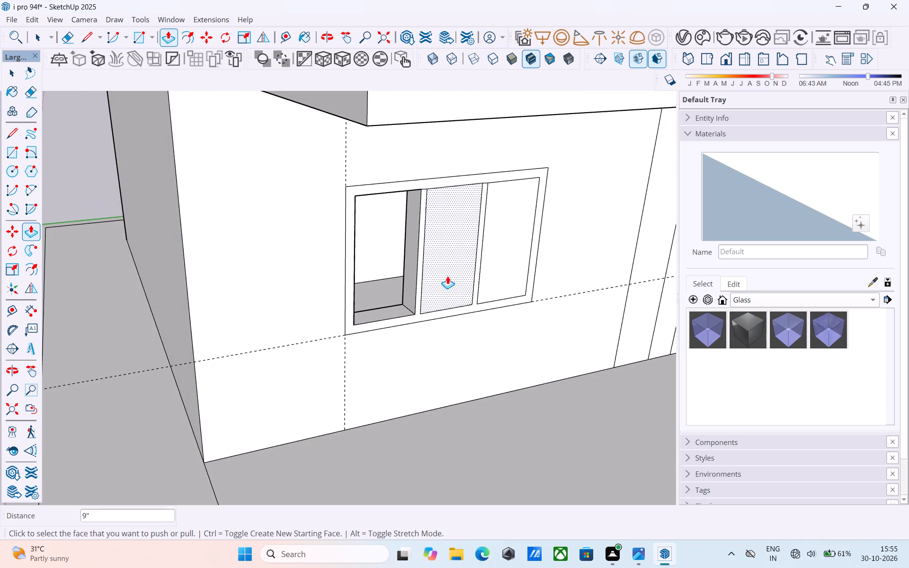
double_click(448, 274)
double_click(518, 255)
Examine the front window and door openings on both storeys from several angles.
scroll(518, 255, down, 5)
middle_drag(518, 255, 493, 350)
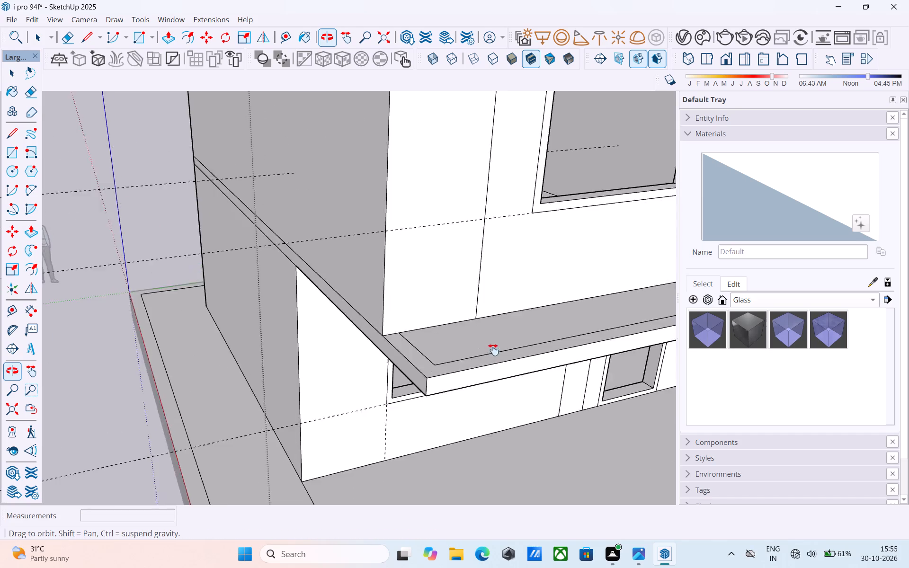
middle_drag(493, 350, 399, 177)
scroll(365, 181, down, 9)
middle_drag(413, 241, 374, 183)
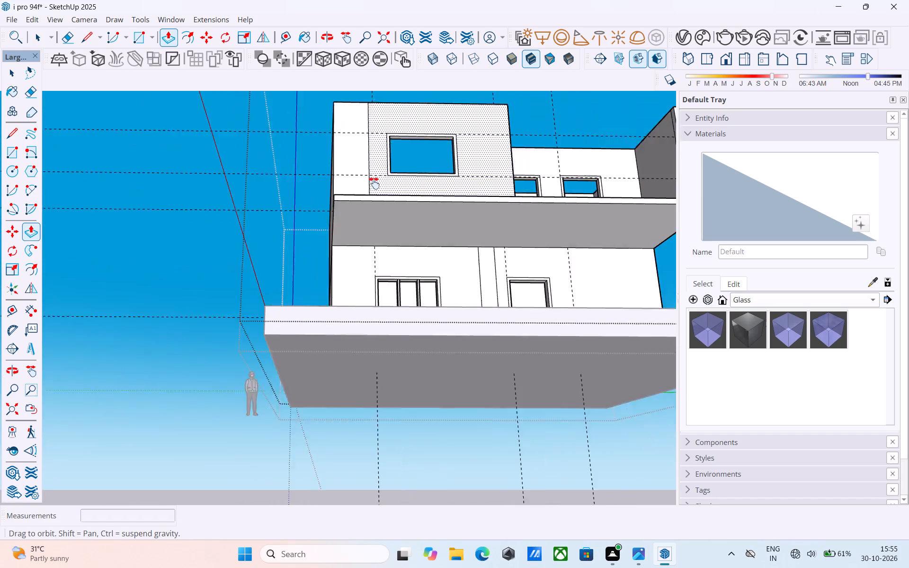
middle_drag(374, 183, 234, 271)
scroll(214, 271, up, 6)
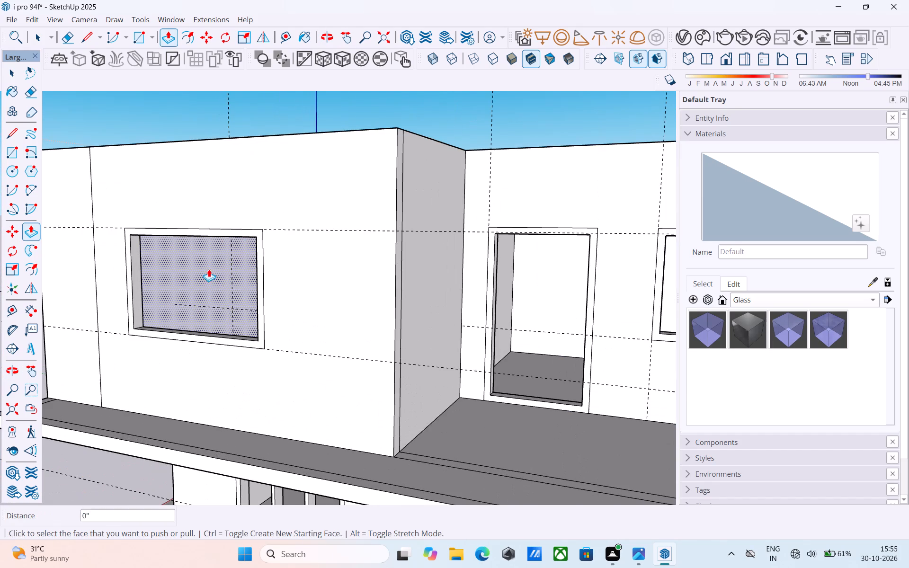
shift+middle_drag(209, 269, 231, 250)
key(space)
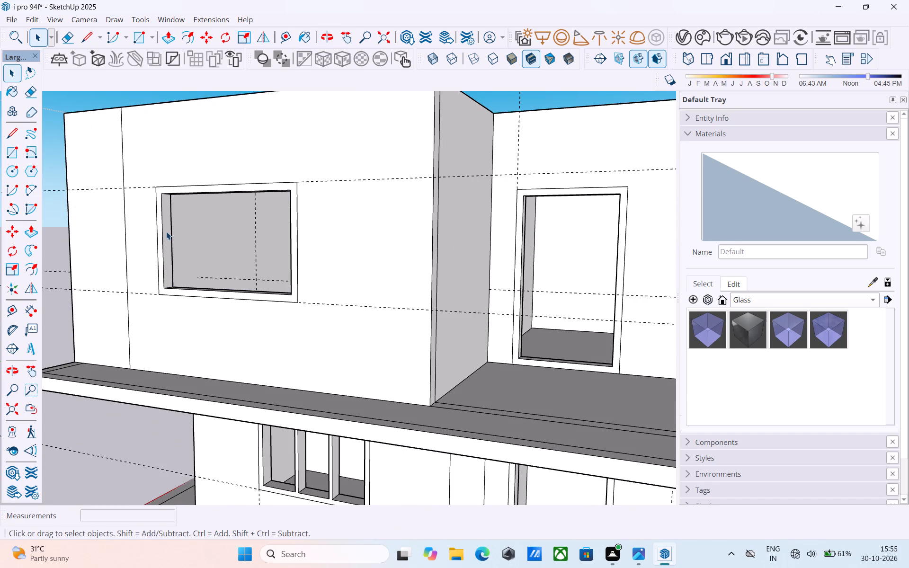
click(166, 231)
scroll(169, 228, down, 4)
shift+middle_drag(160, 231, 206, 228)
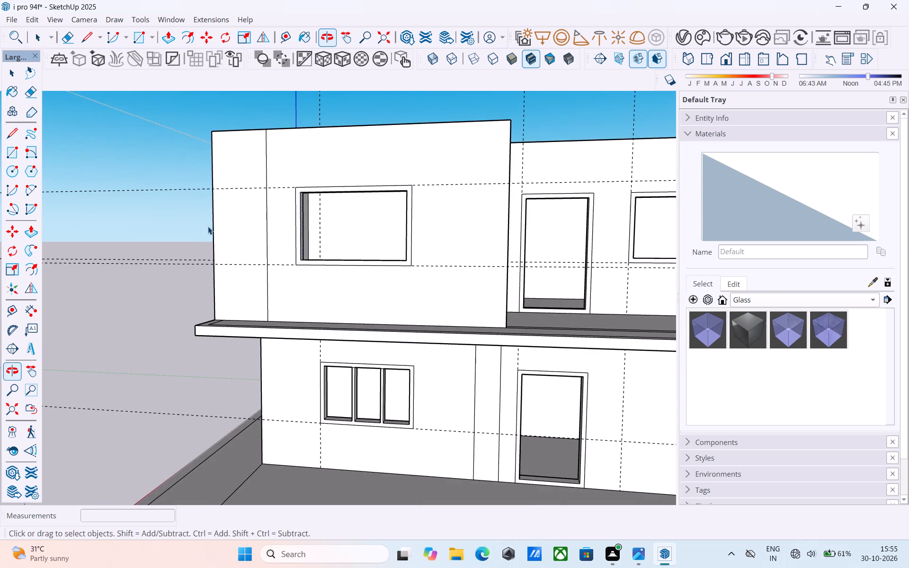
scroll(205, 235, down, 6)
shift+middle_drag(332, 259, 280, 276)
middle_drag(280, 276, 298, 149)
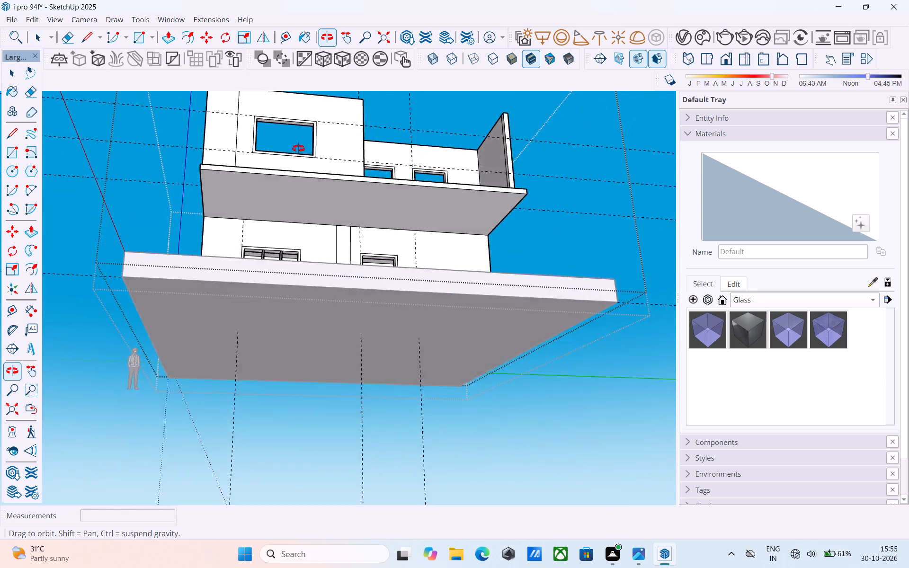
middle_drag(298, 149, 317, 299)
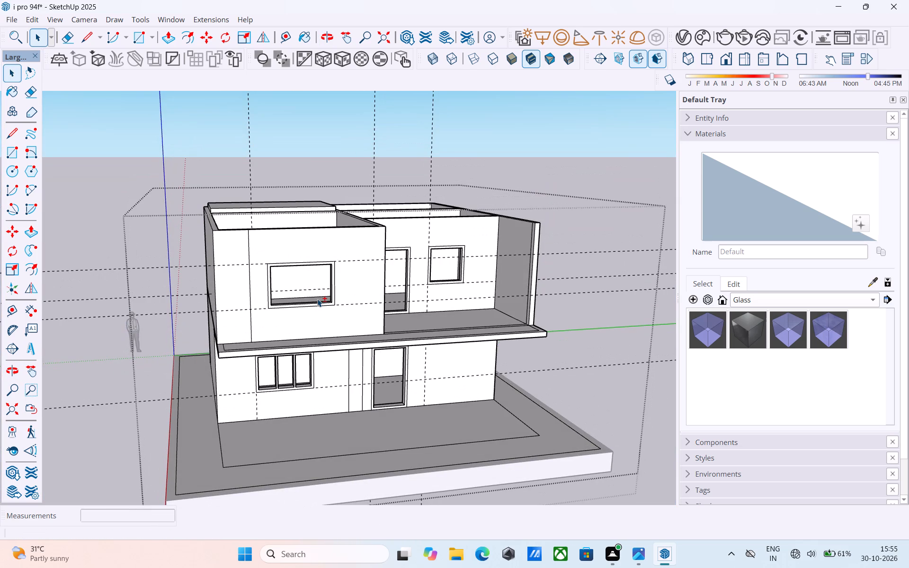
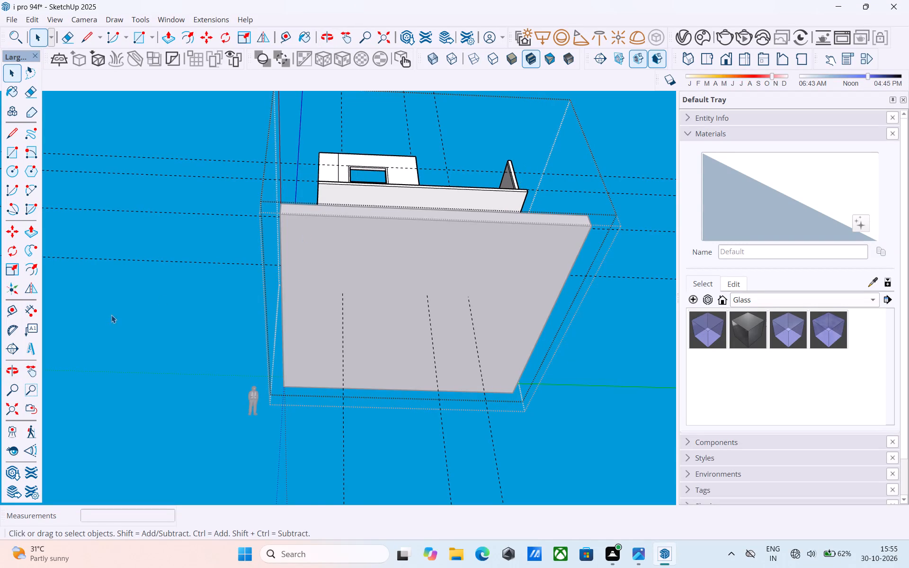
Examine the front facade's window and door openings on both storeys from several angles.
scroll(369, 169, down, 7)
middle_drag(383, 139, 365, 309)
scroll(383, 210, up, 11)
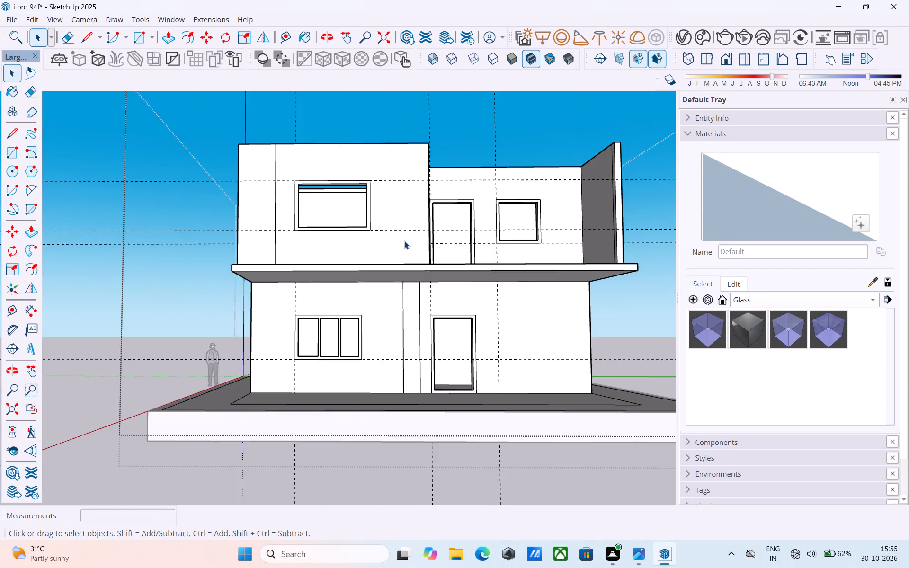
middle_drag(400, 248, 317, 292)
middle_drag(379, 415, 375, 345)
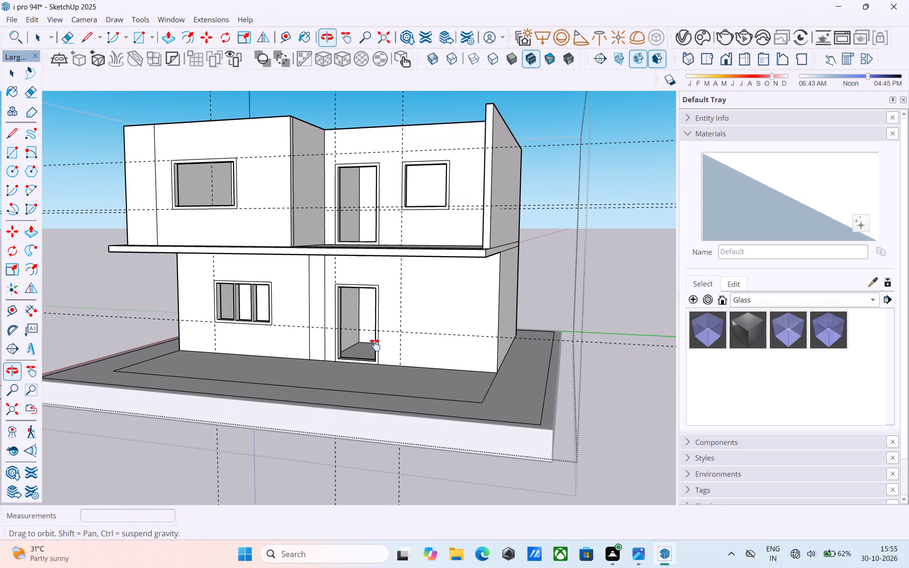
middle_drag(375, 345, 375, 344)
shift+middle_drag(368, 347, 387, 314)
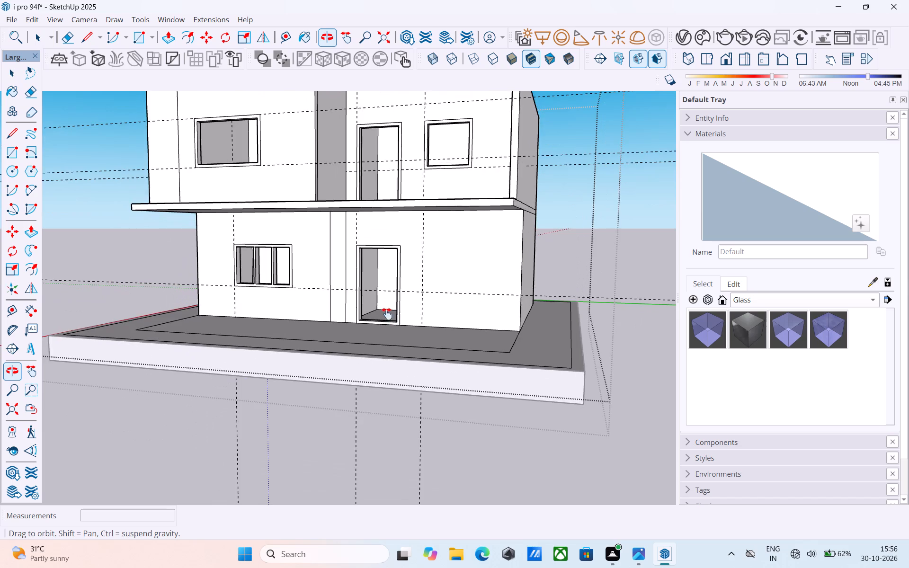
shift+middle_drag(387, 314, 437, 303)
Paint the ground-floor front window's frame and mullions with the Wood_Veneer_15_1K material from the Wood collection.
scroll(309, 242, up, 4)
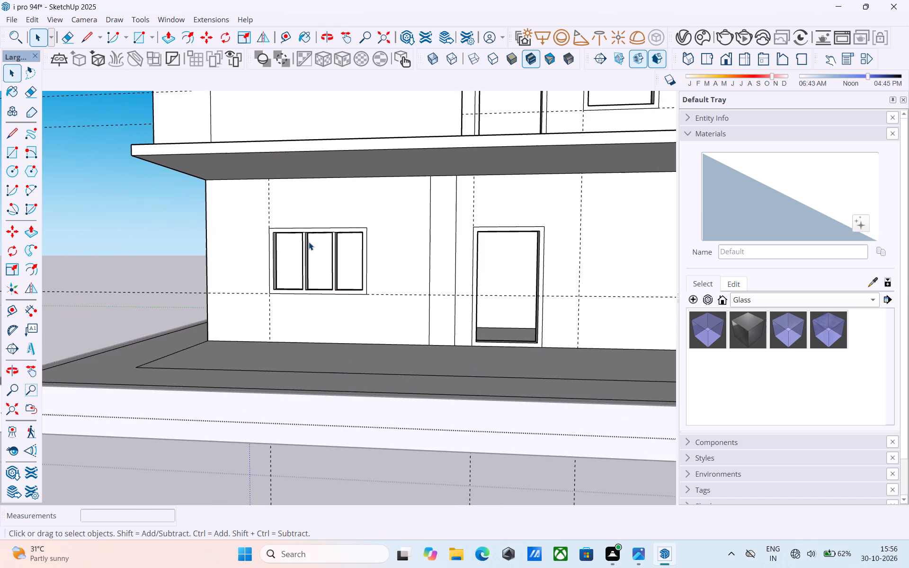
scroll(309, 242, up, 5)
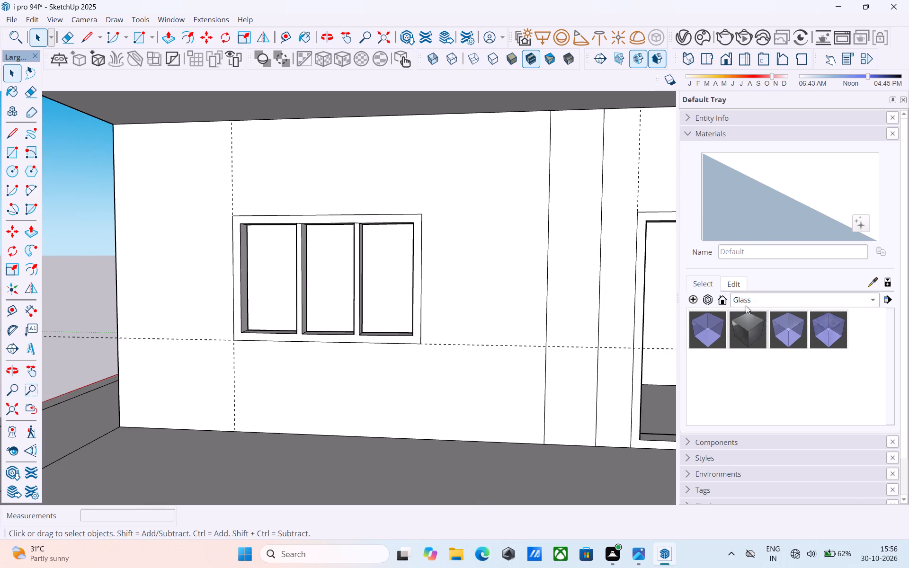
click(754, 299)
click(756, 399)
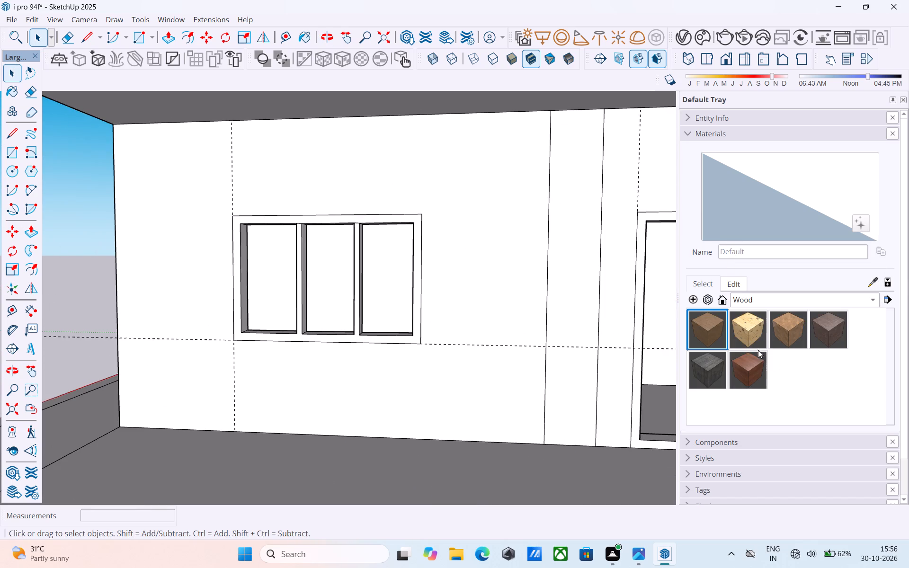
click(749, 371)
scroll(348, 209, up, 3)
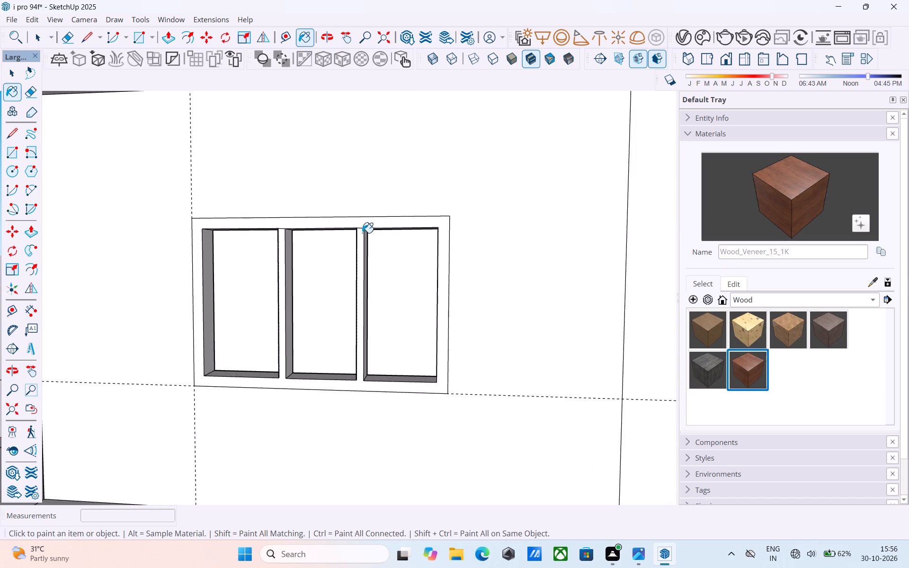
click(362, 233)
scroll(386, 256, down, 5)
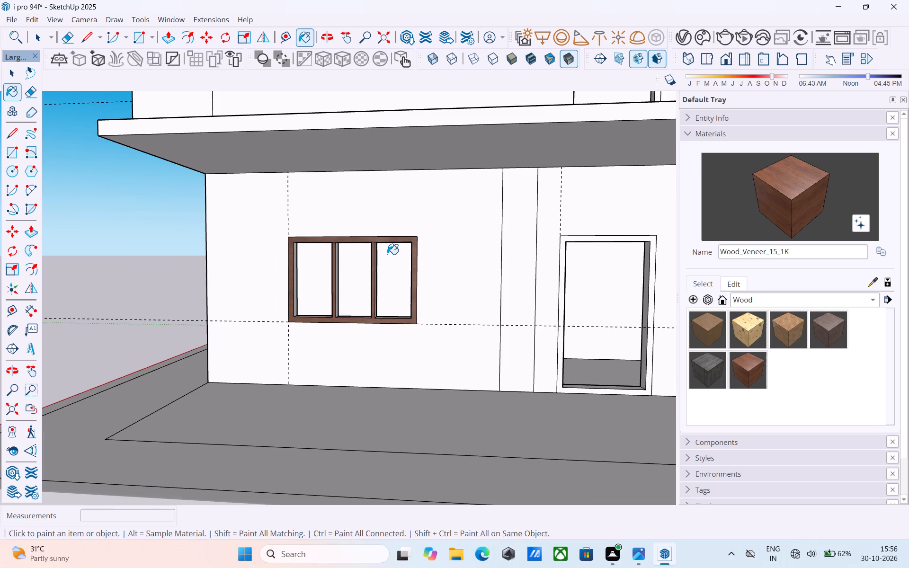
scroll(387, 254, down, 6)
middle_drag(387, 255, 366, 240)
key(space)
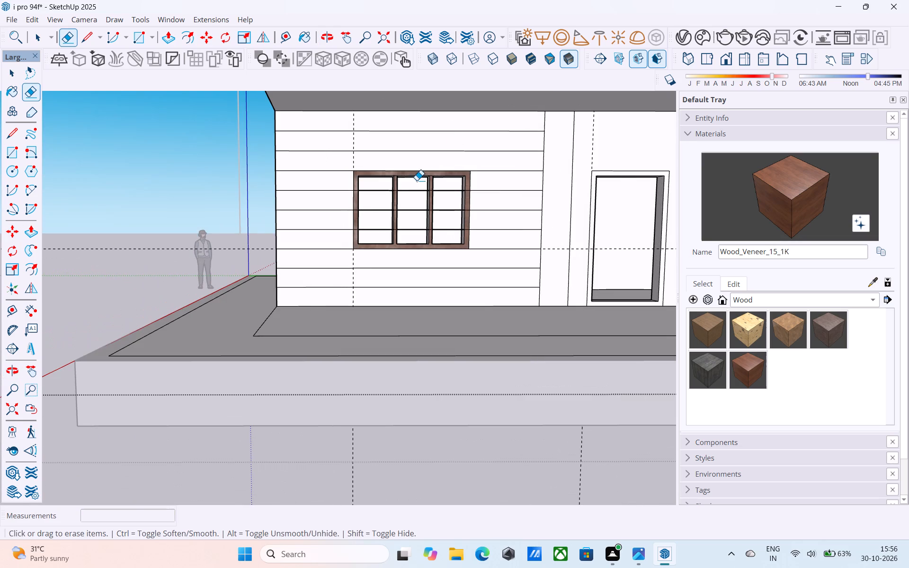
Erase the horizontal siding lines crossing the three panes of the ground-floor front window.
scroll(415, 182, up, 3)
drag(405, 191, 399, 257)
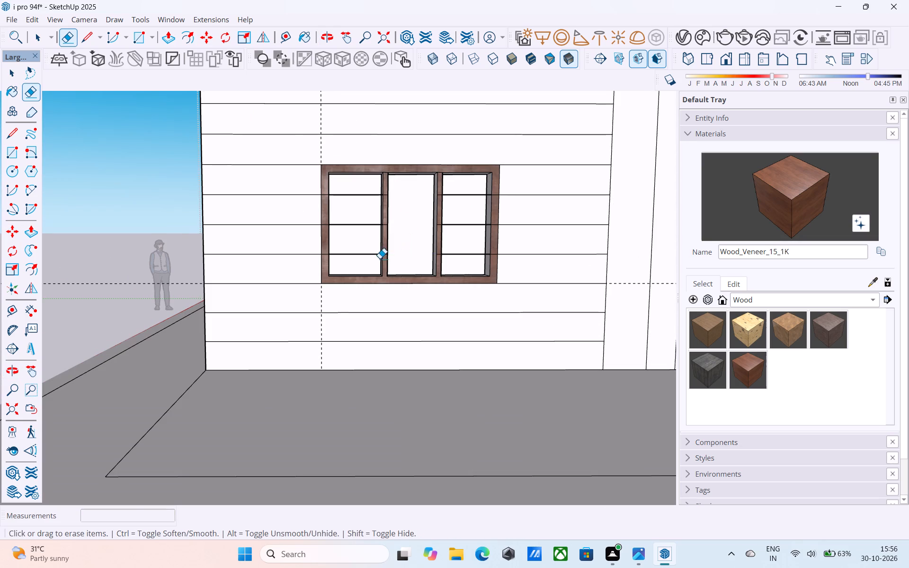
drag(369, 257, 357, 195)
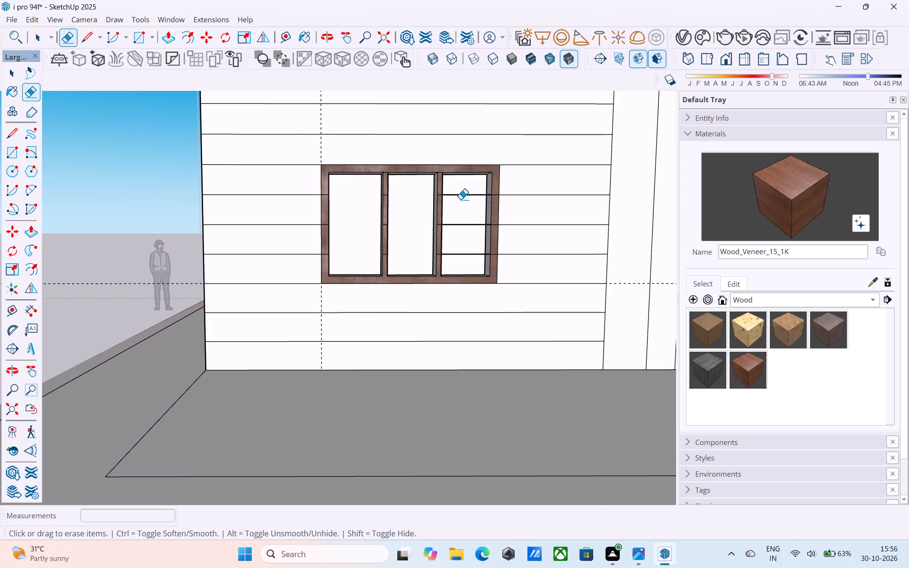
drag(461, 195, 464, 257)
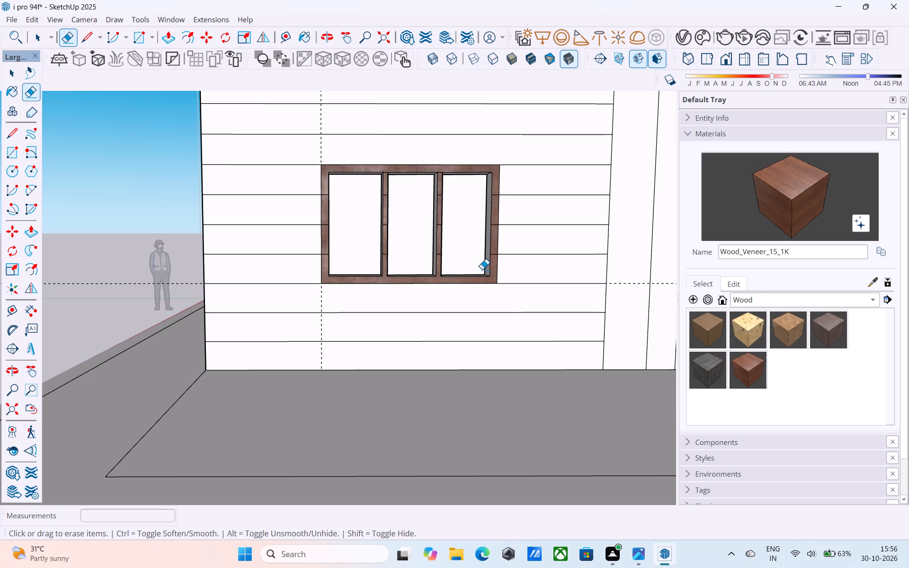
Erase the siding line segments crossing the window frame's side nearest the door and both mullions.
scroll(446, 210, up, 1)
scroll(511, 190, up, 4)
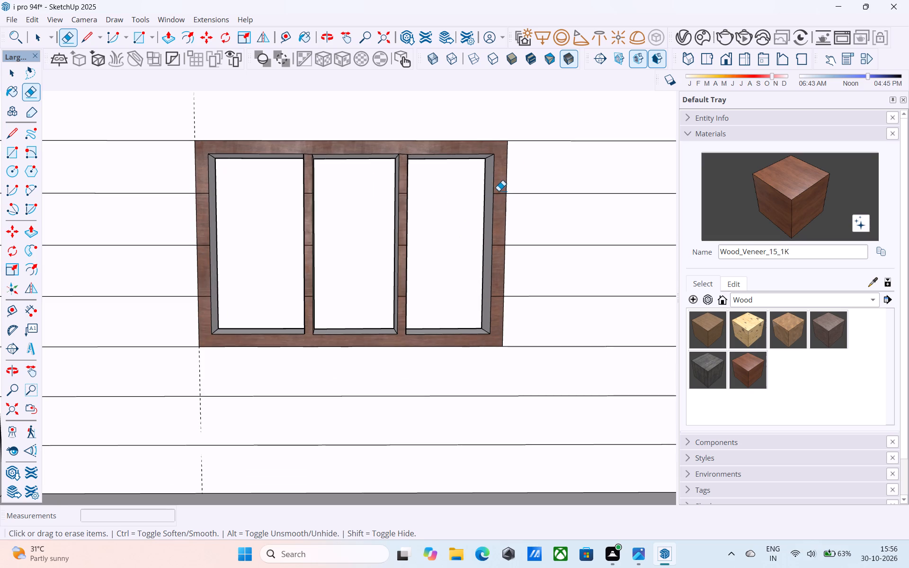
scroll(499, 191, up, 4)
drag(499, 191, 501, 205)
click(500, 273)
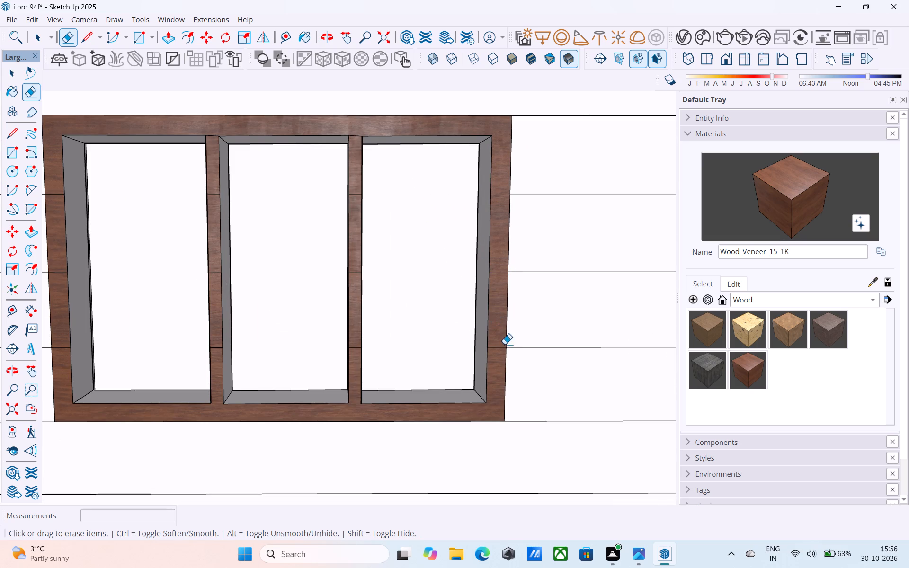
drag(502, 347, 499, 354)
drag(357, 351, 354, 341)
click(354, 274)
click(358, 196)
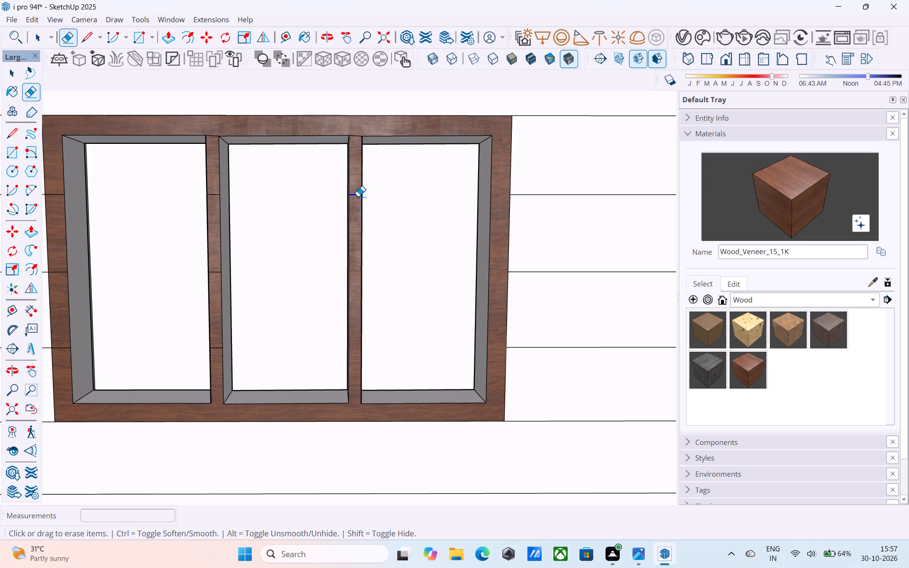
click(212, 196)
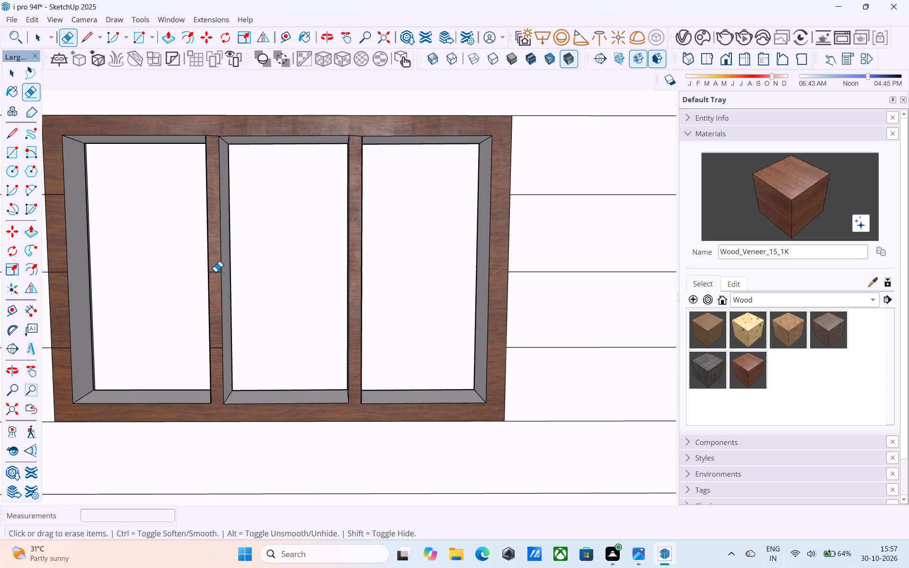
click(215, 272)
click(219, 349)
Erase the three siding line segments crossing the window frame's side nearest the building corner.
scroll(459, 215, down, 5)
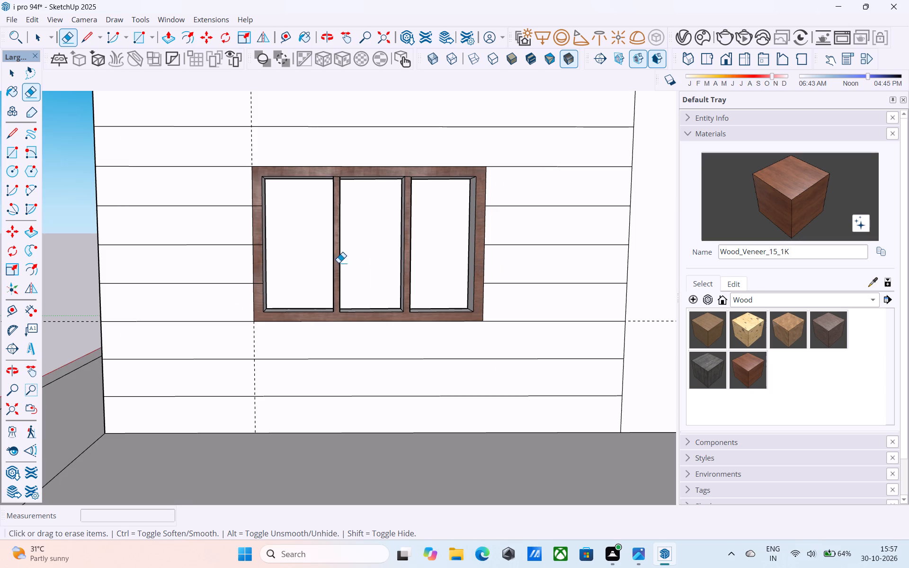
scroll(257, 218, up, 5)
click(258, 196)
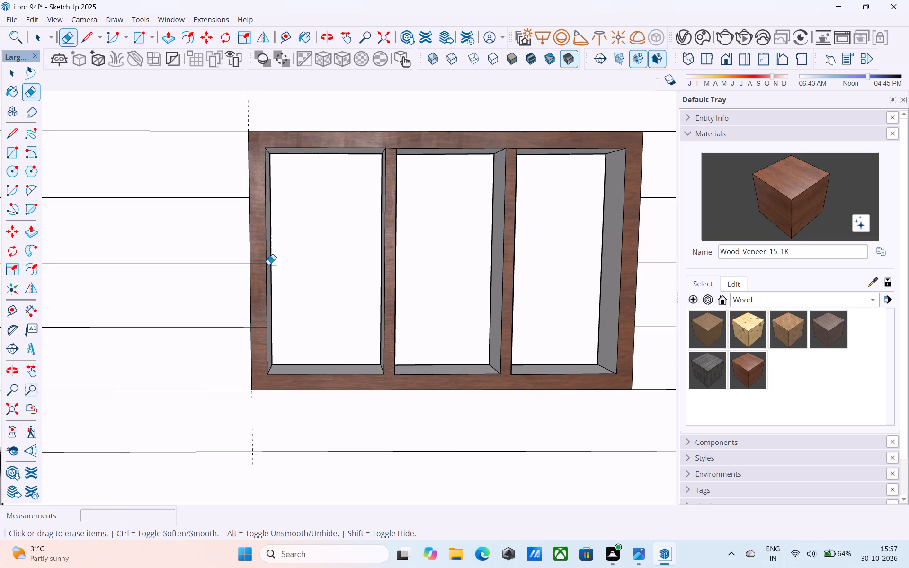
click(258, 265)
drag(261, 325, 262, 332)
Save the model.
scroll(259, 333, down, 8)
scroll(337, 310, down, 7)
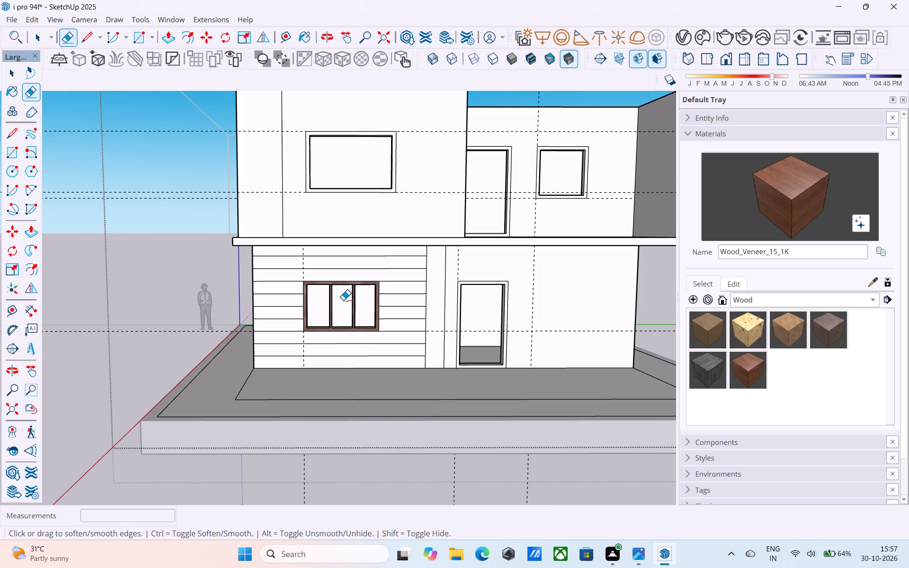
key(ctrl+s)
key(space)
Examine the ground-floor front wall, its grooved siding and the vertical strip beside the door.
scroll(346, 300, down, 4)
middle_drag(393, 293, 349, 293)
scroll(351, 296, down, 1)
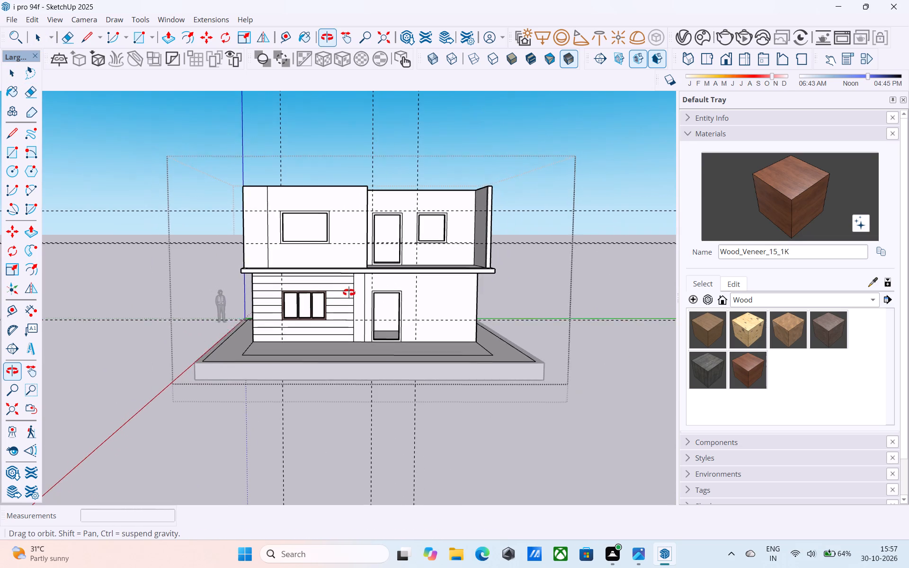
middle_drag(349, 293, 339, 289)
scroll(348, 293, up, 6)
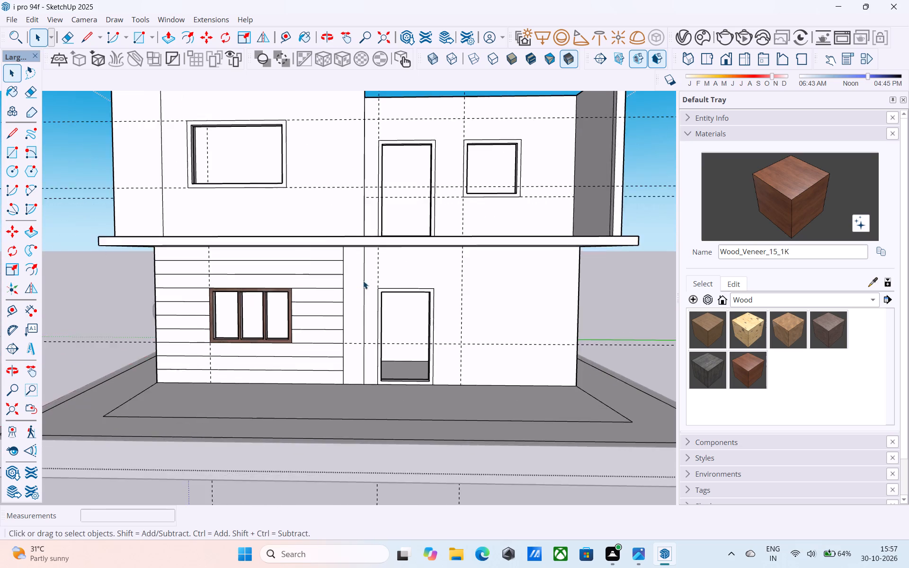
scroll(369, 278, up, 4)
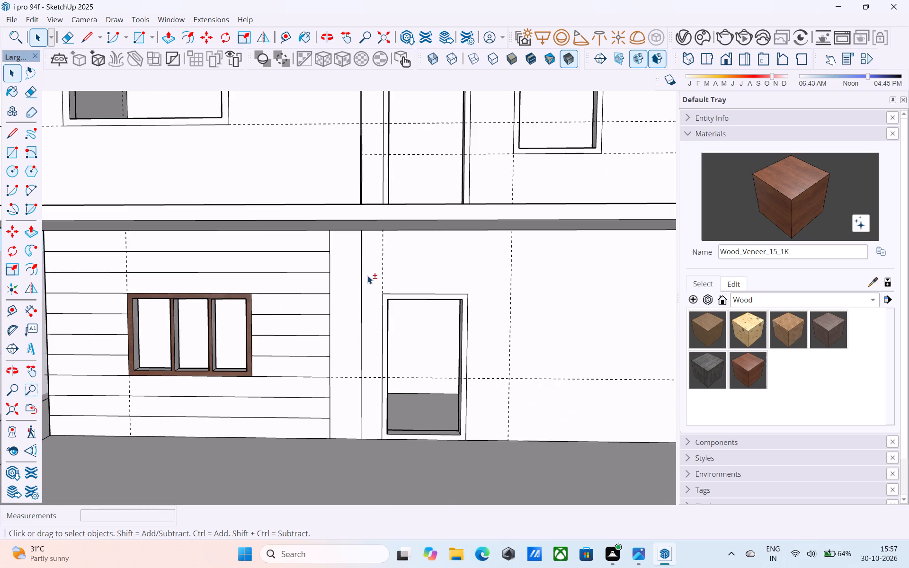
shift+middle_drag(367, 275, 361, 195)
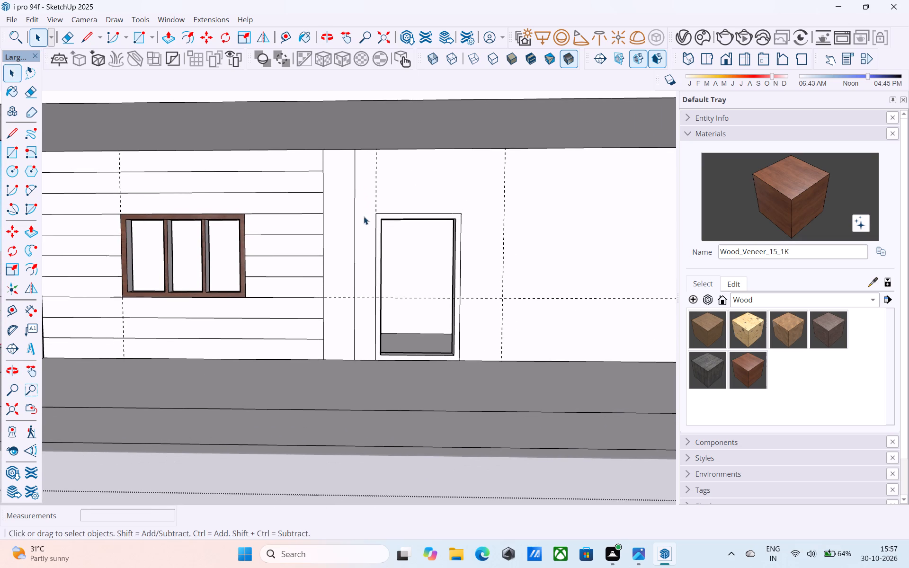
middle_drag(364, 216, 365, 232)
scroll(339, 268, down, 7)
middle_drag(341, 273, 352, 263)
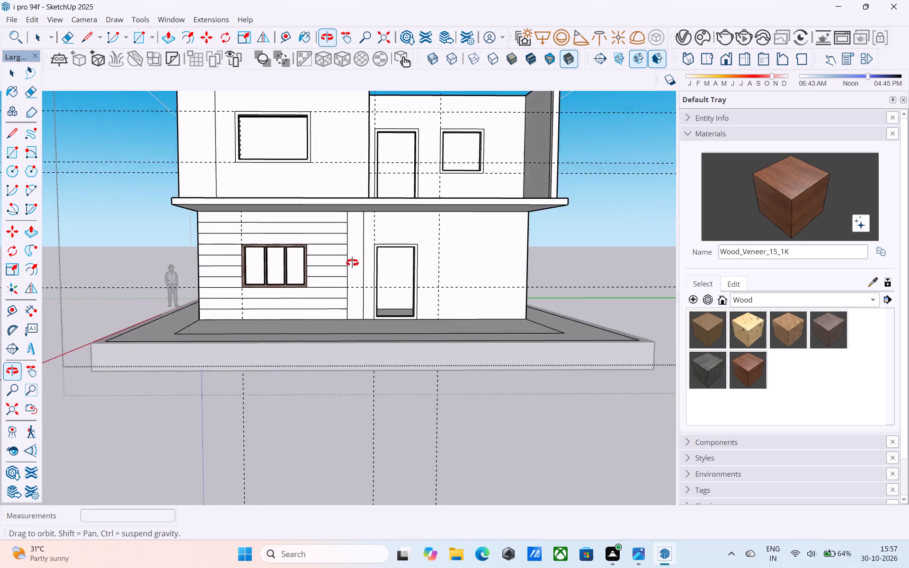
middle_drag(352, 263, 350, 272)
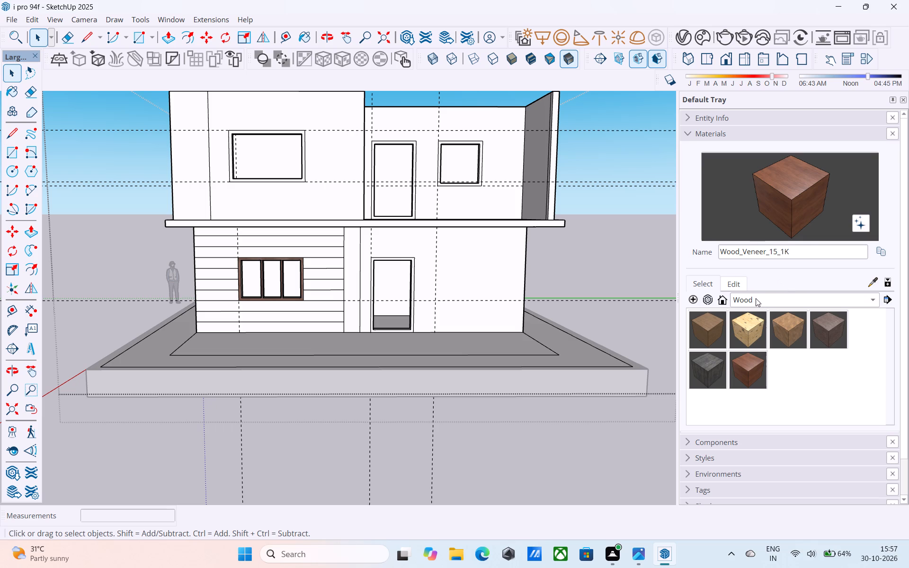
Paint the vertical strip and the ground-floor front wall around the door with the Brick_20_1K material.
click(756, 298)
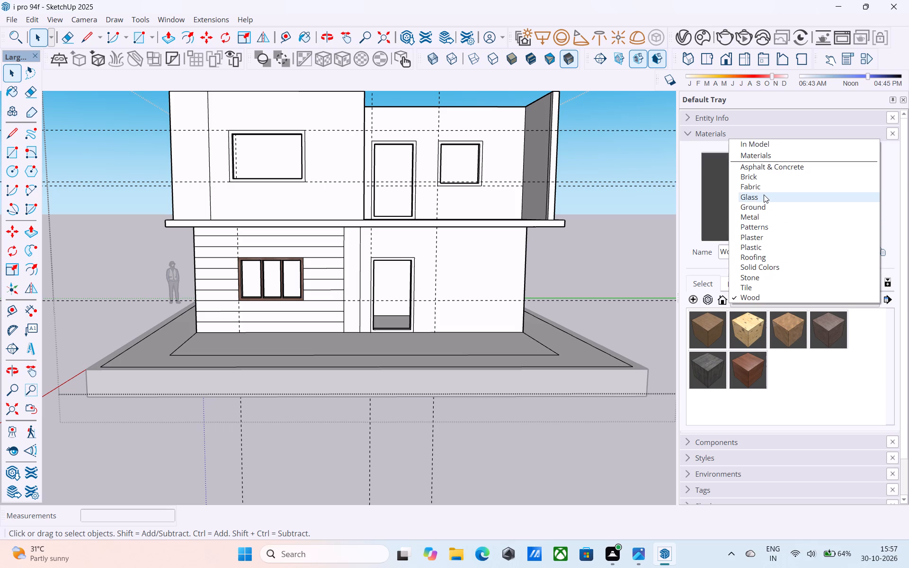
click(763, 177)
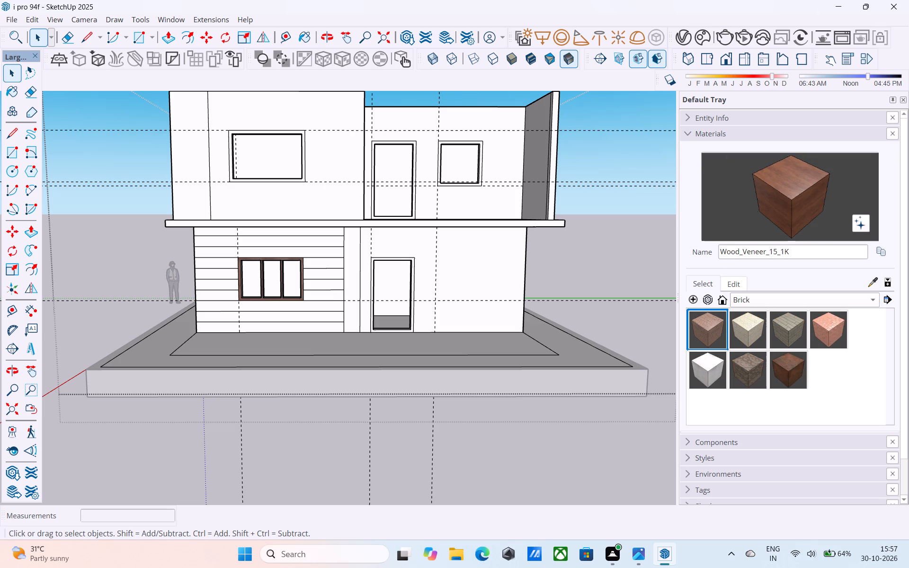
click(760, 370)
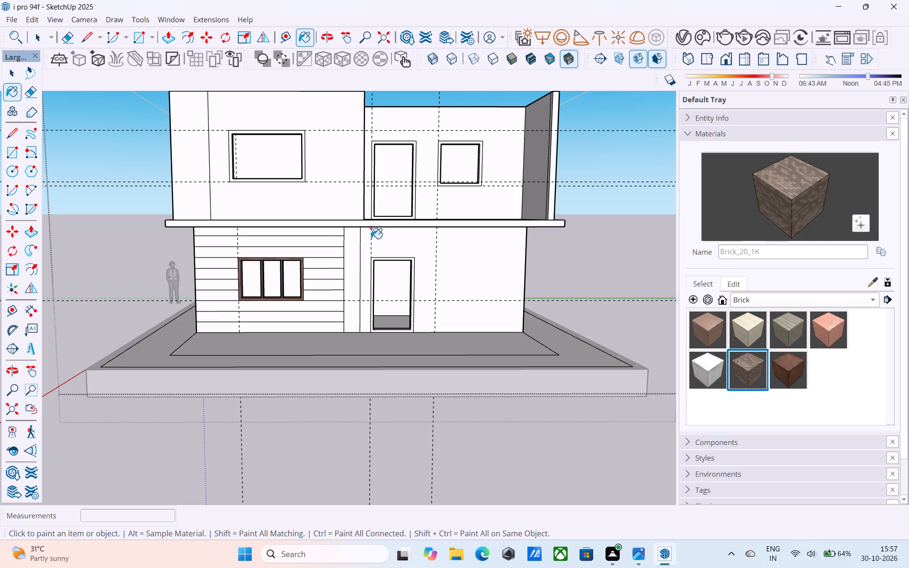
double_click(356, 240)
click(372, 241)
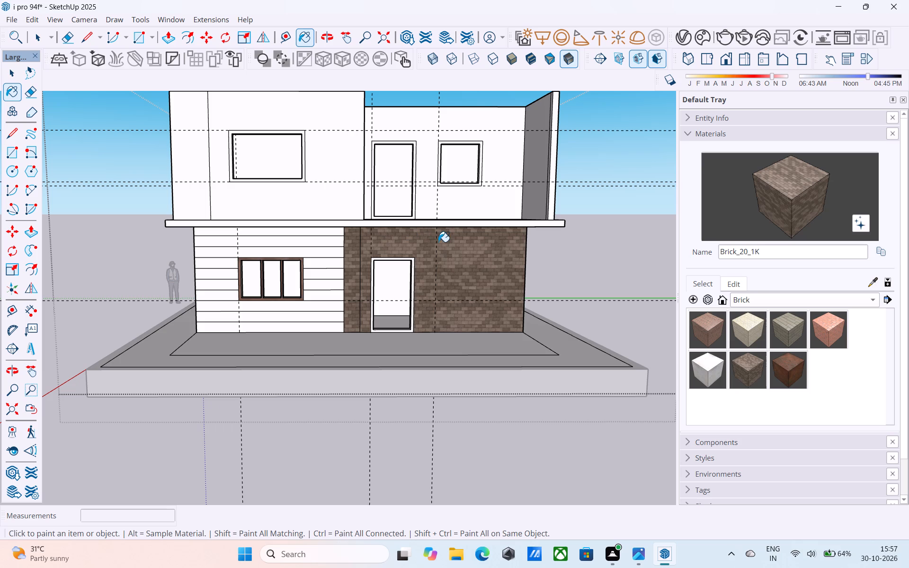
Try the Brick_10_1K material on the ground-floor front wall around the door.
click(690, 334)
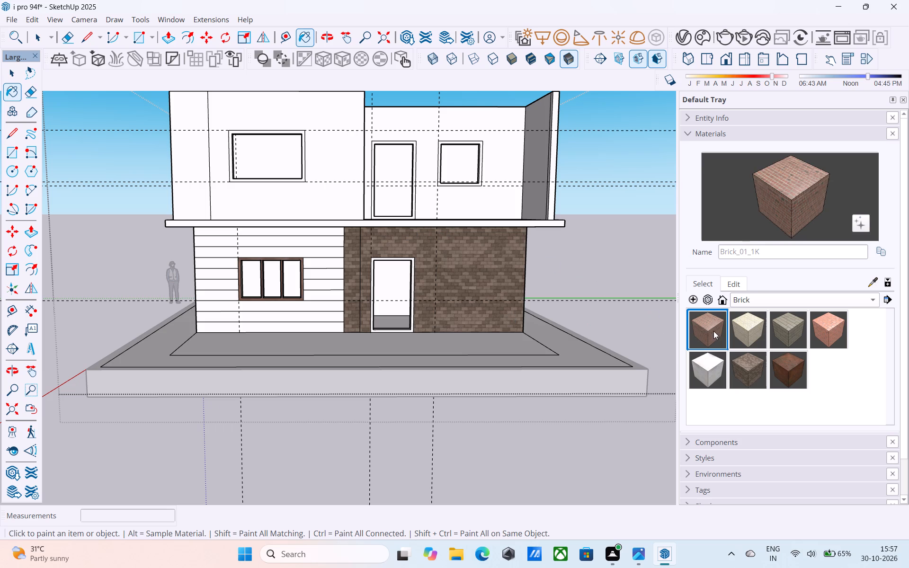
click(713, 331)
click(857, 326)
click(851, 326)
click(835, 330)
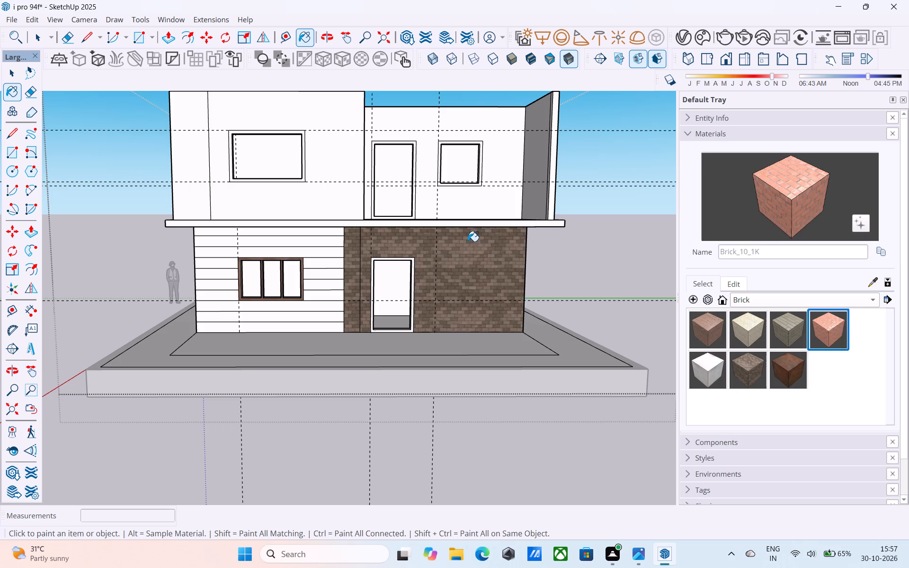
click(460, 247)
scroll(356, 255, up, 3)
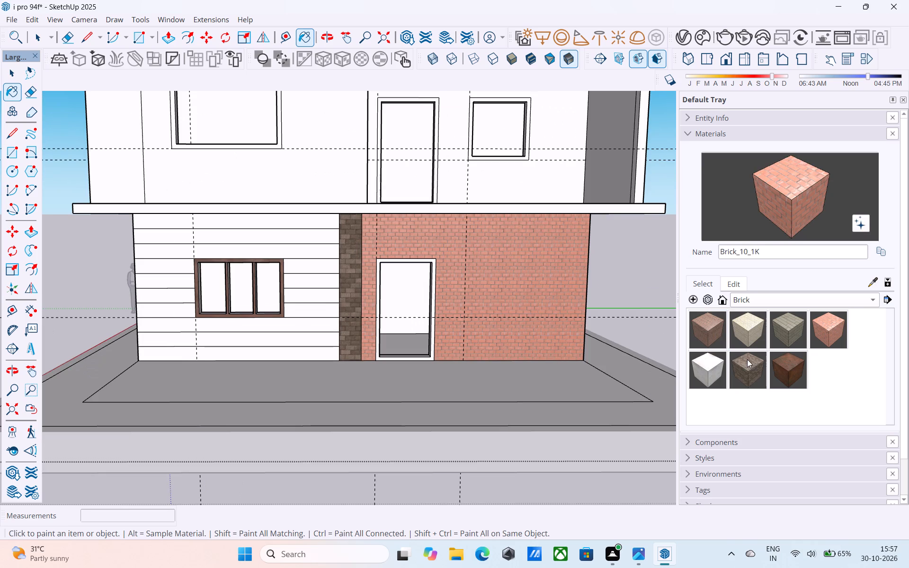
Repaint the ground-floor front wall around the door with the Brick_20_1K material.
click(747, 359)
click(556, 293)
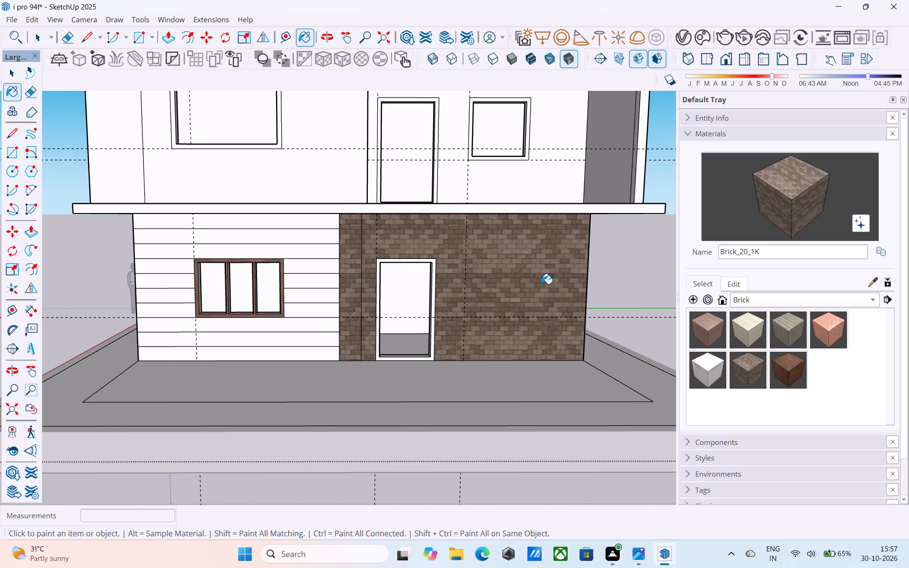
Examine the front facade and the brick finish on the ground-floor wall around the door from several views.
scroll(542, 284, down, 2)
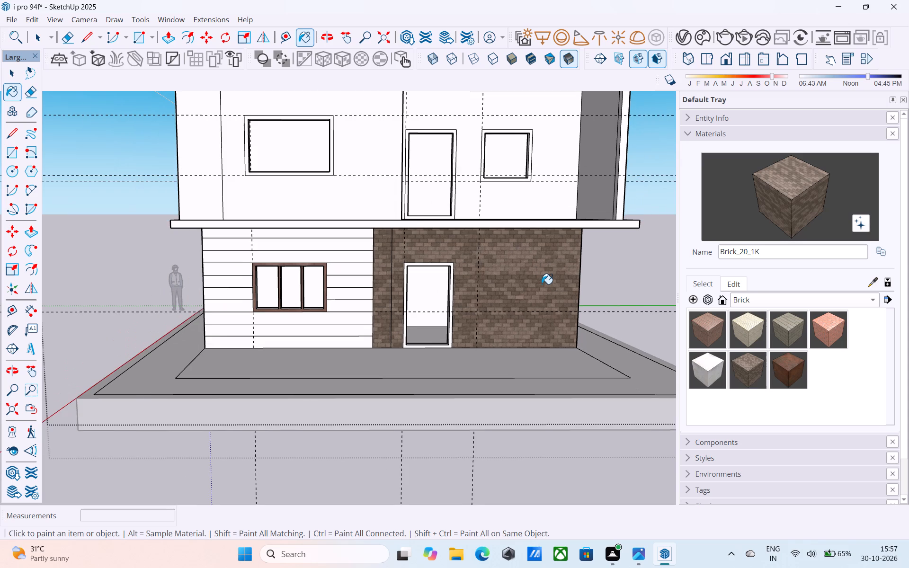
scroll(542, 284, down, 3)
middle_drag(537, 287, 548, 214)
scroll(548, 214, up, 2)
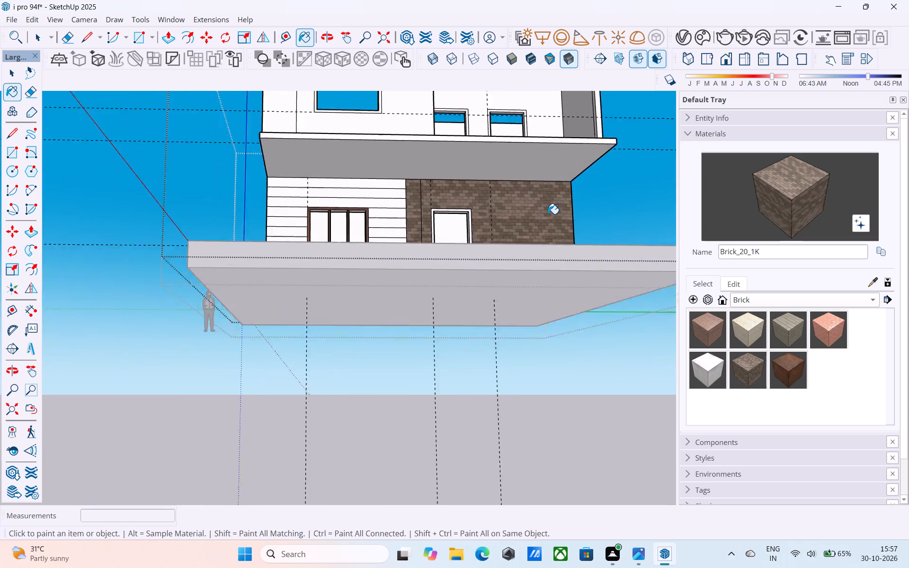
scroll(548, 214, up, 3)
middle_drag(542, 214, 539, 247)
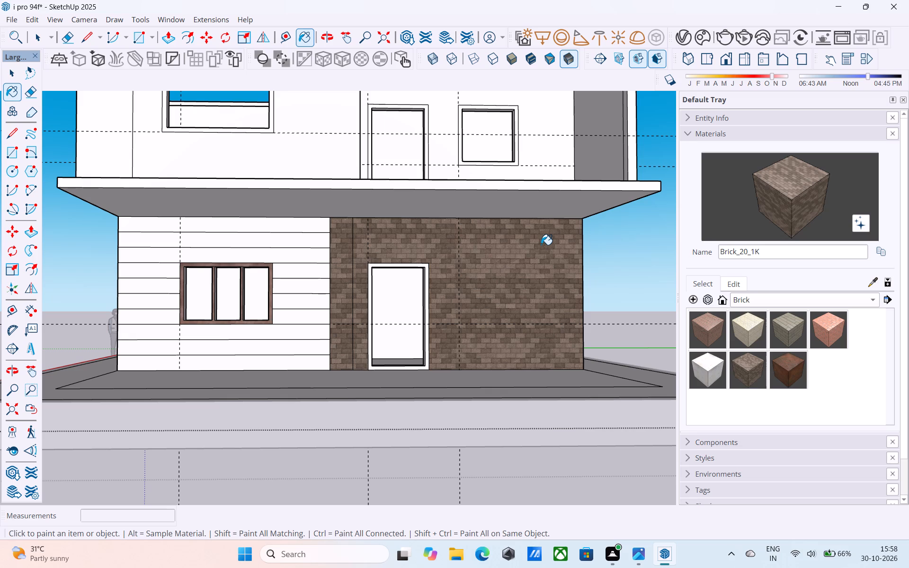
middle_drag(527, 252, 514, 255)
scroll(514, 255, up, 1)
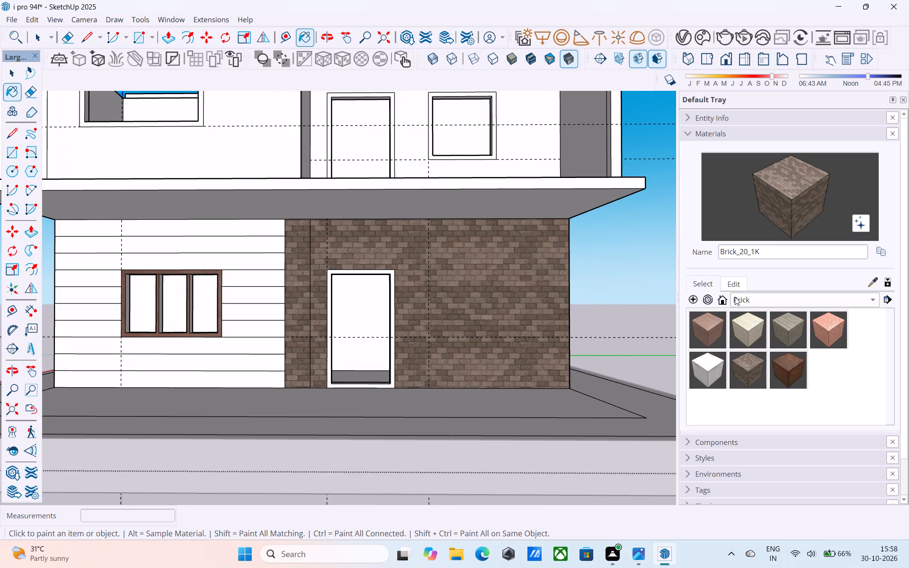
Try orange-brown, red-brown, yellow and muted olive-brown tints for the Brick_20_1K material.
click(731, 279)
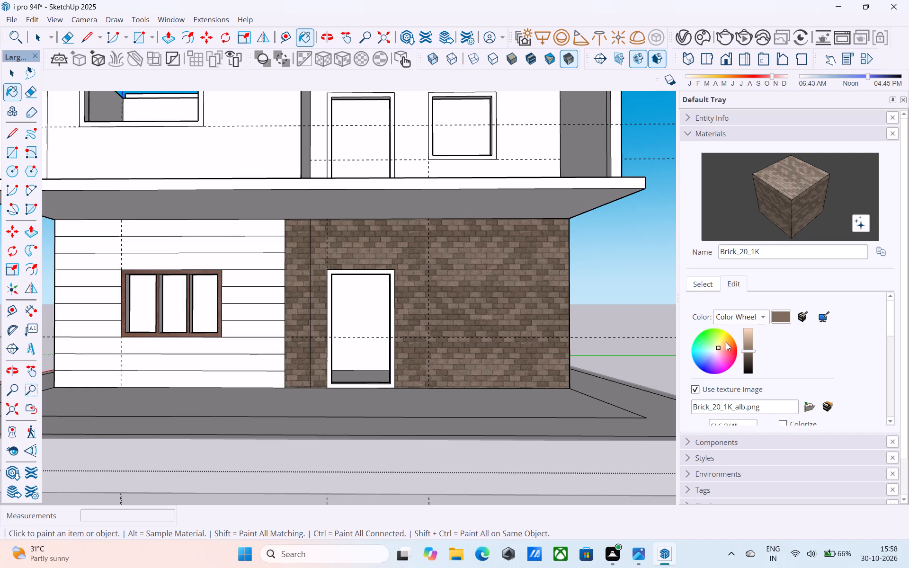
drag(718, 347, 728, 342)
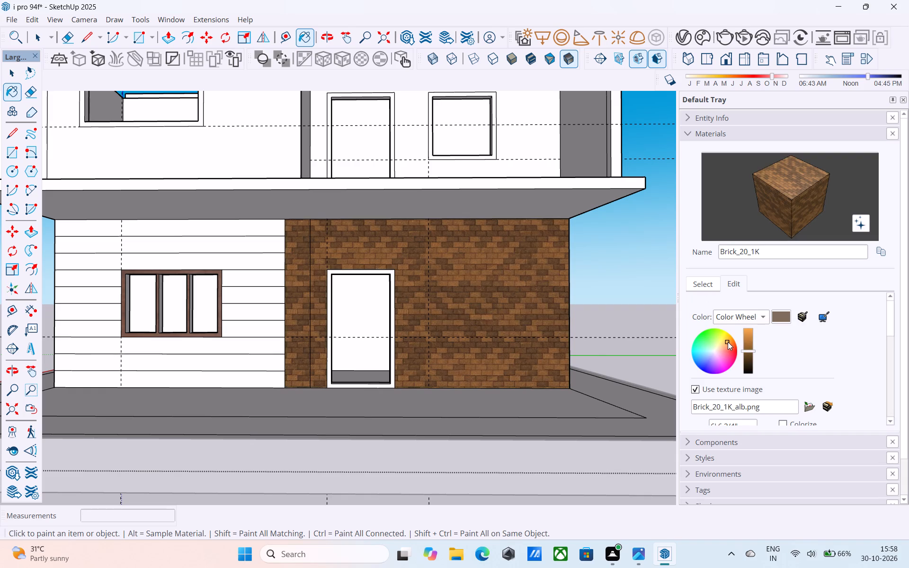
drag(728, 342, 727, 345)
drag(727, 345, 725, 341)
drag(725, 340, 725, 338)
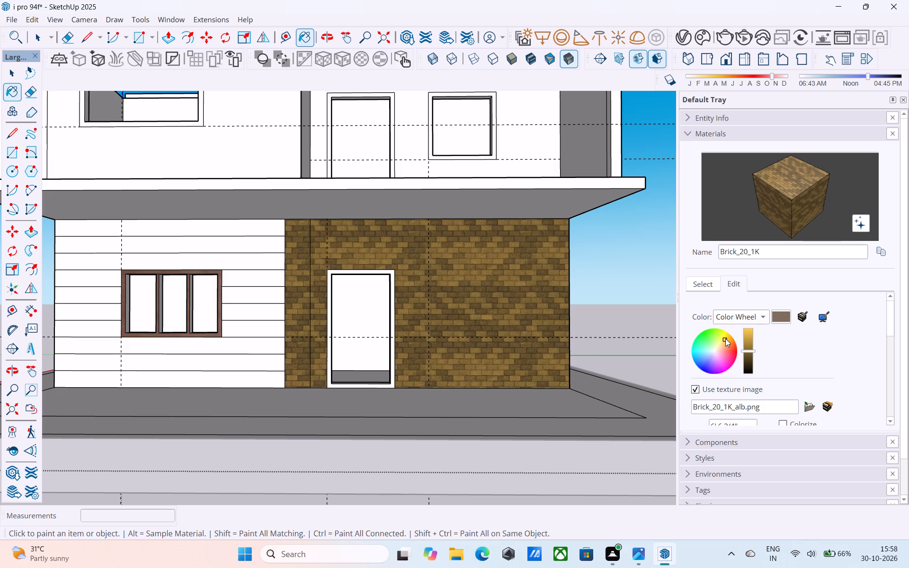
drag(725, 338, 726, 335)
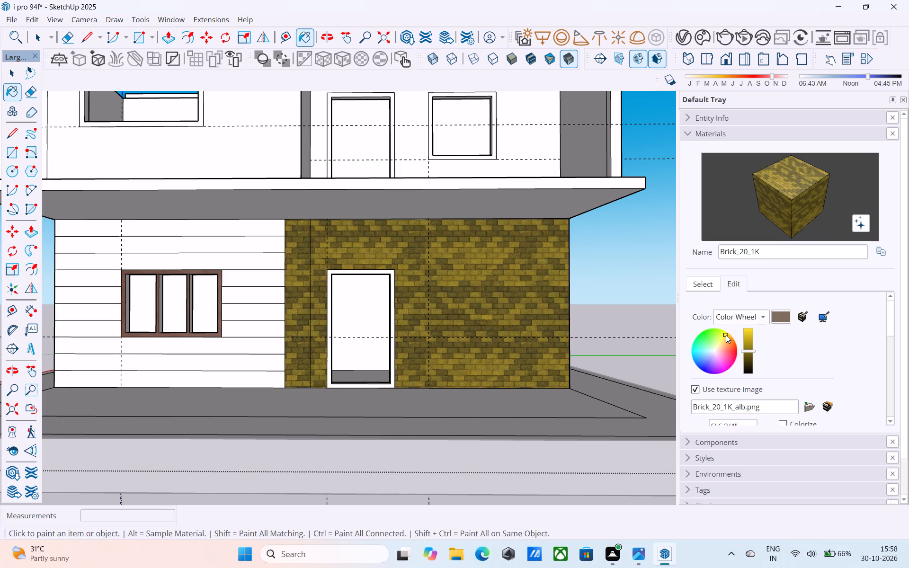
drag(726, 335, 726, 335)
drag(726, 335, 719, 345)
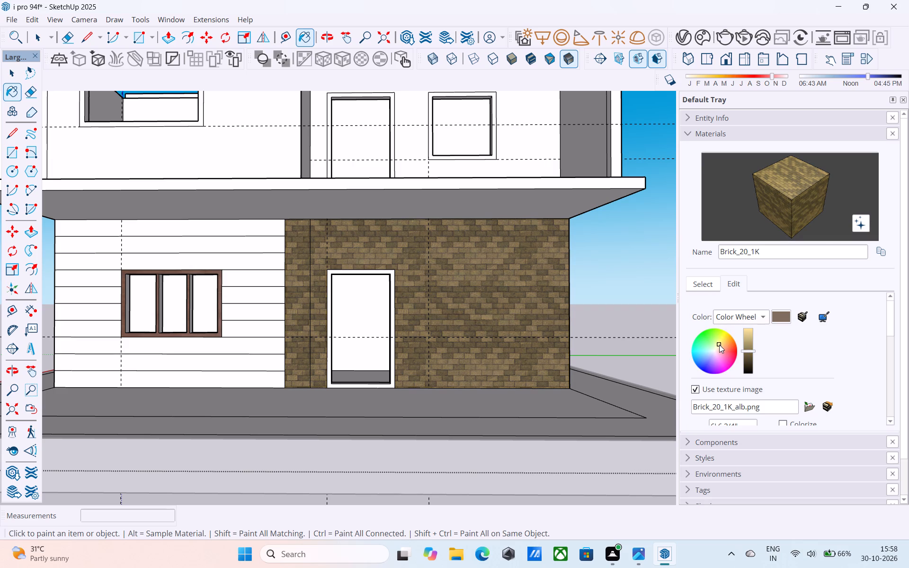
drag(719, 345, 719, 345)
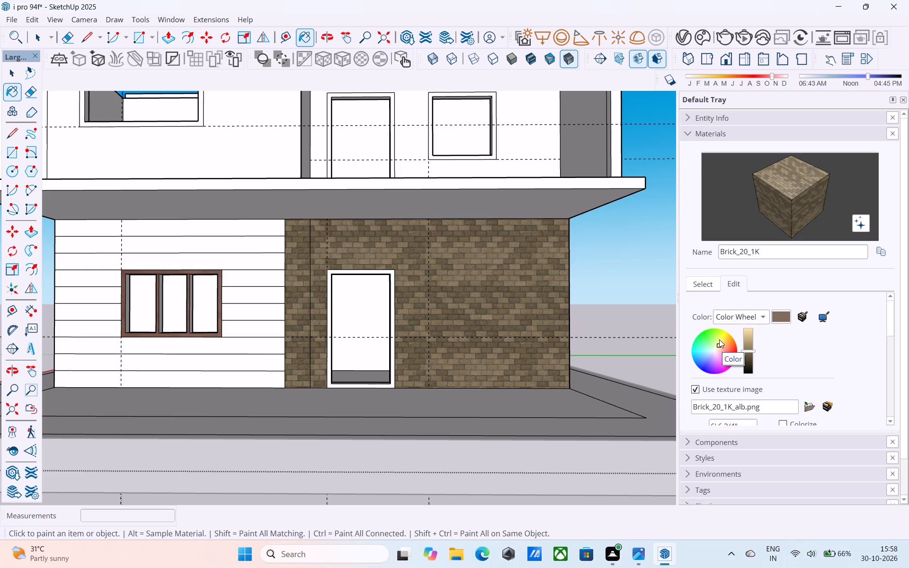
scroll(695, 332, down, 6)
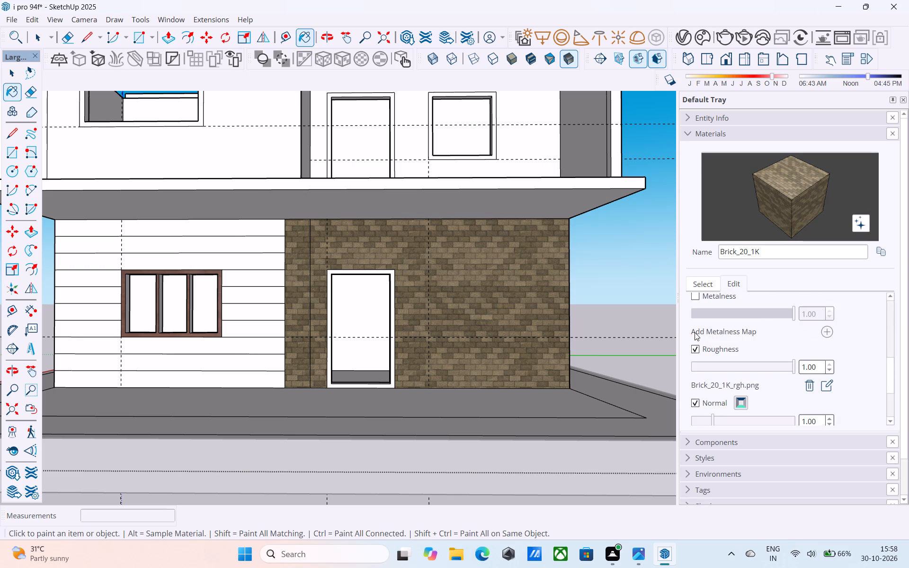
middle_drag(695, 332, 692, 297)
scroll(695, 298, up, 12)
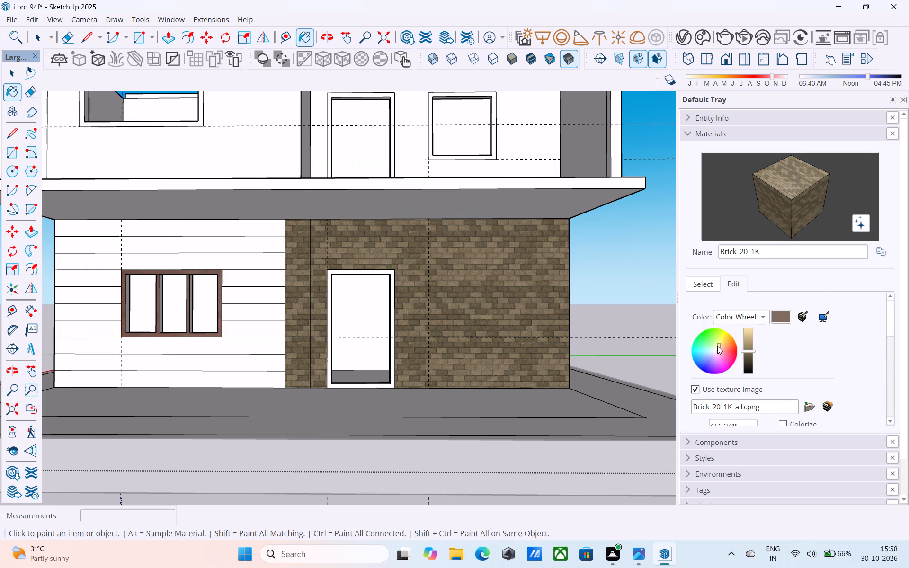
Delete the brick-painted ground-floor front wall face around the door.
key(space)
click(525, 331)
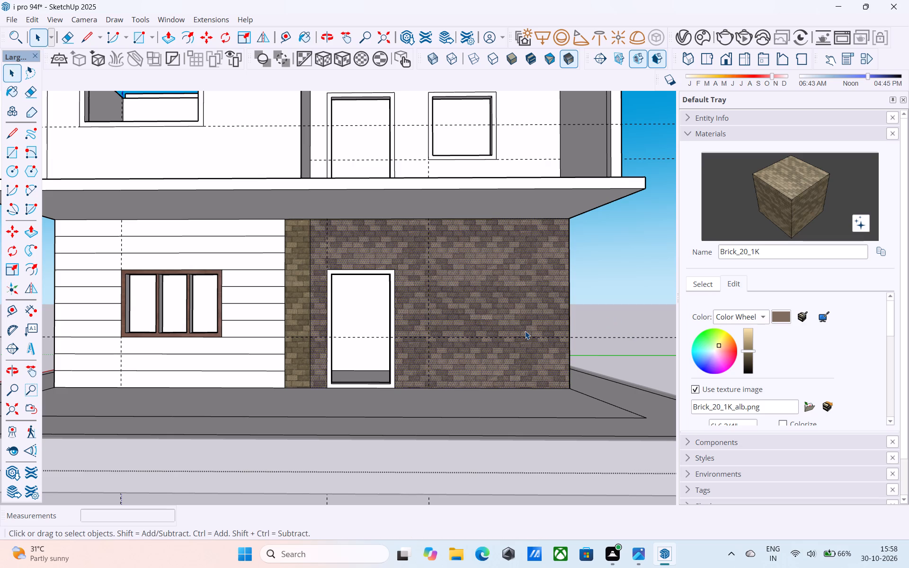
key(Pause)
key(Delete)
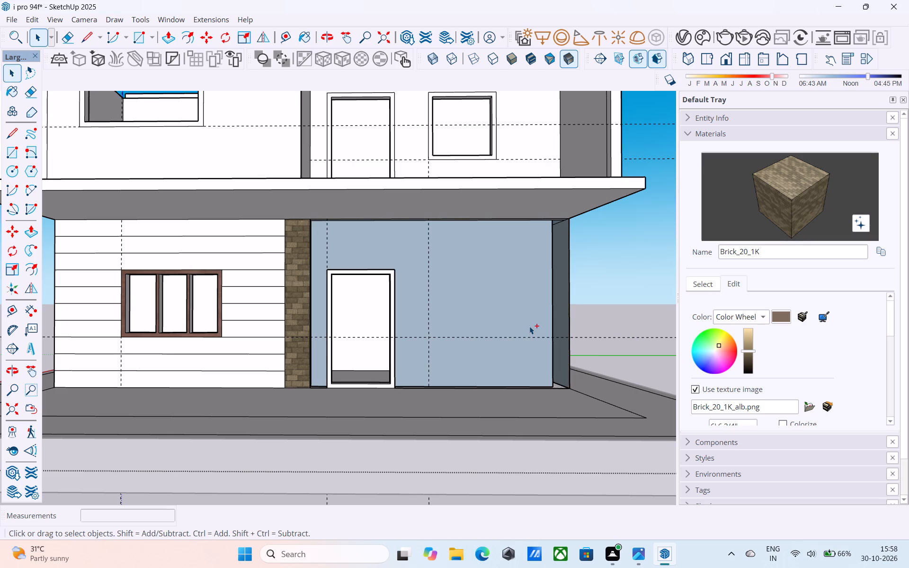
Undo the face deletion, the tint edits and the brick painting of the ground-floor front wall around the door.
key(ctrl+z)
key(ctrl+z)
key(ctrl+z)
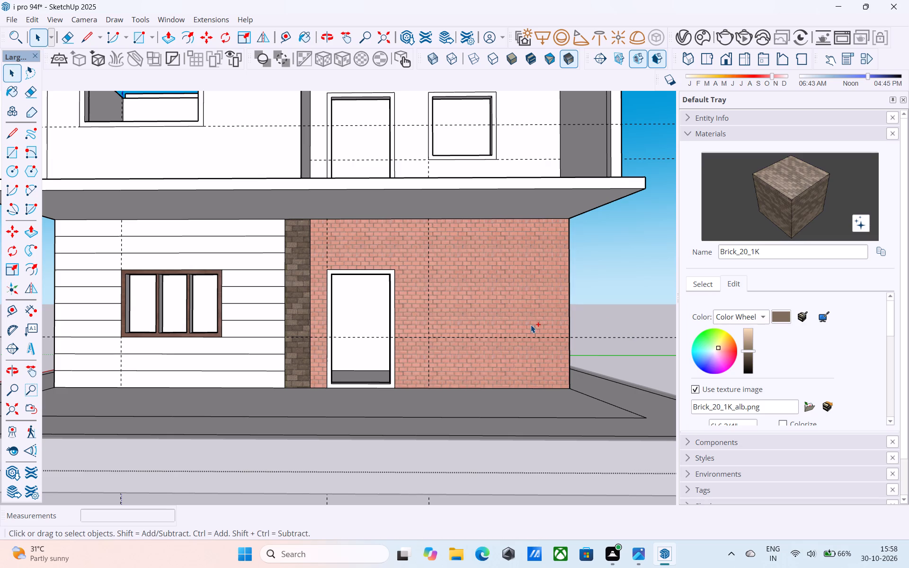
key(ctrl+z)
key(ctrl+z)
key(space)
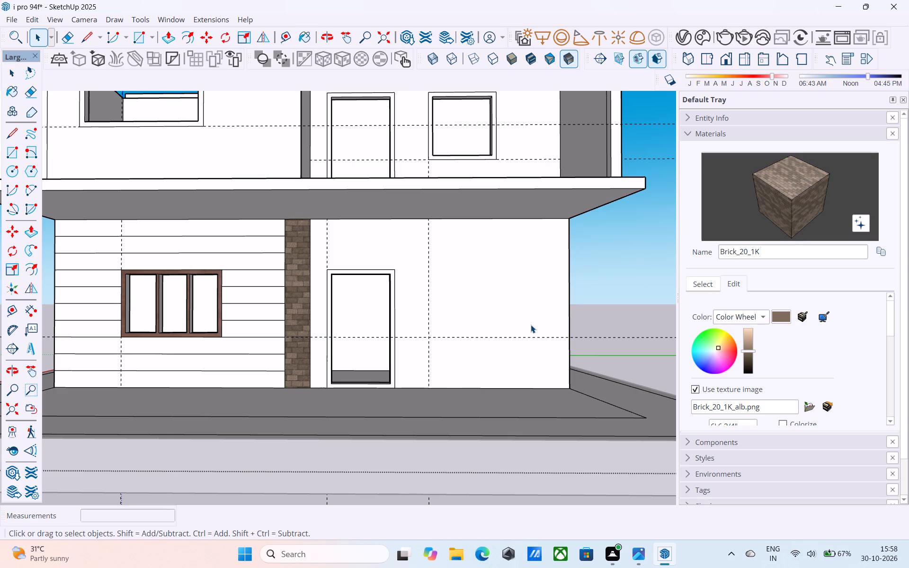
Lighten the colour of the Brick_20_1K material on the vertical strip beside the ground-floor door.
scroll(531, 325, down, 3)
middle_drag(531, 325, 558, 326)
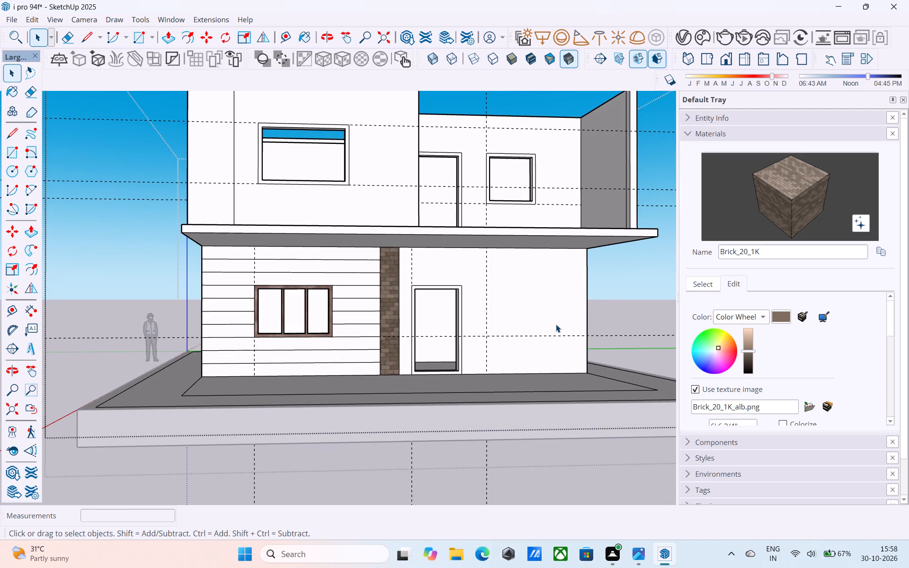
middle_drag(548, 335, 532, 326)
scroll(335, 252, up, 5)
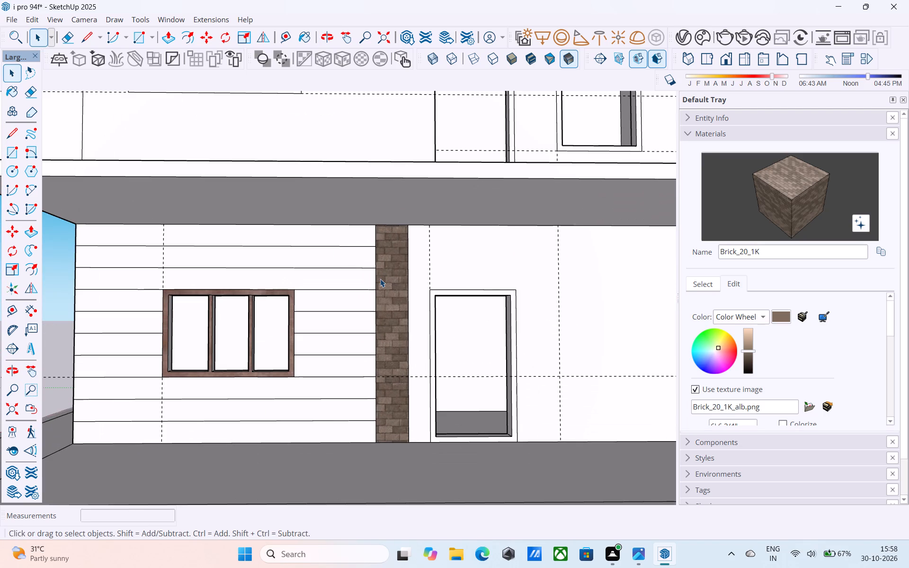
click(380, 279)
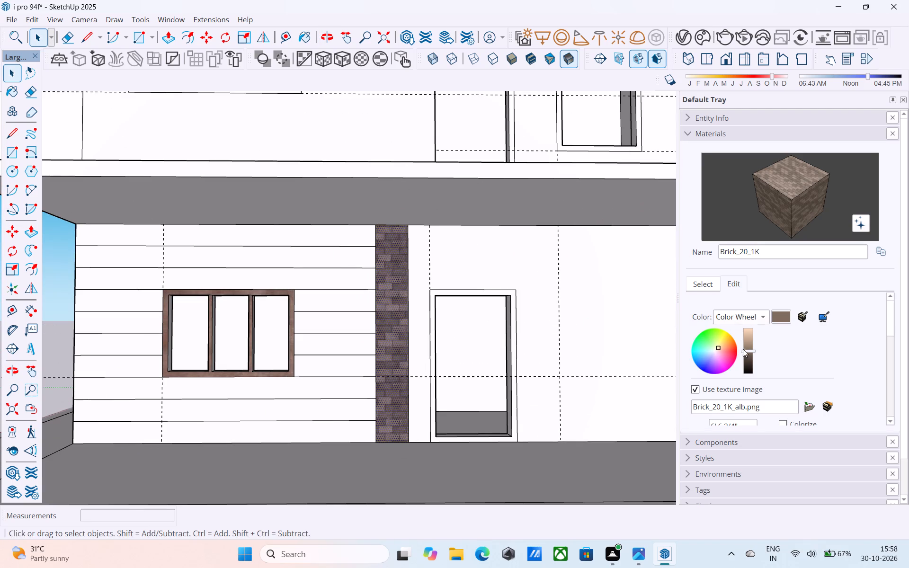
drag(743, 351, 741, 341)
click(551, 300)
scroll(430, 326, down, 6)
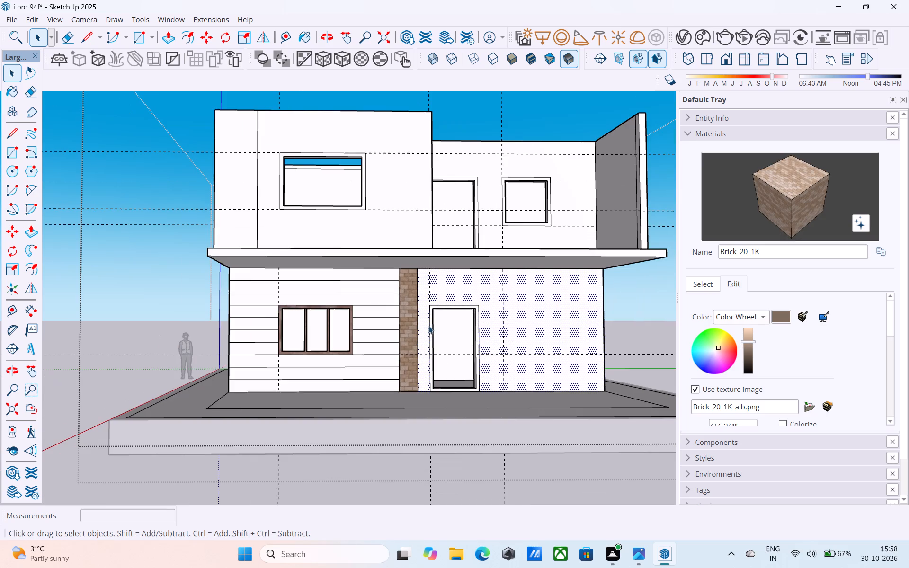
middle_drag(283, 353, 267, 346)
scroll(245, 337, down, 3)
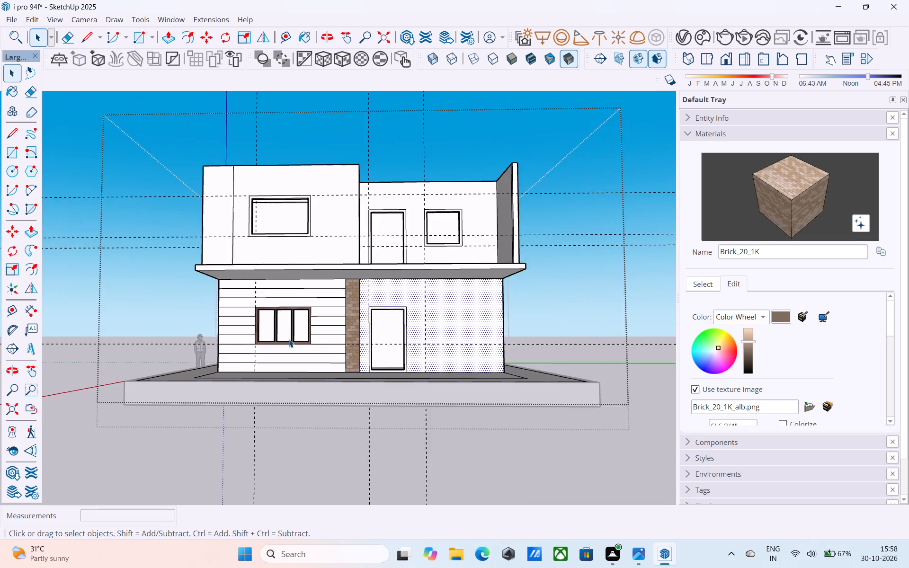
Copy the front wall's bottom edge between door and outer corner 10' up to the canopy underside, dividing the distance into 10 equal spaces.
scroll(369, 334, up, 4)
scroll(317, 284, down, 6)
scroll(416, 349, up, 10)
middle_drag(427, 352, 416, 390)
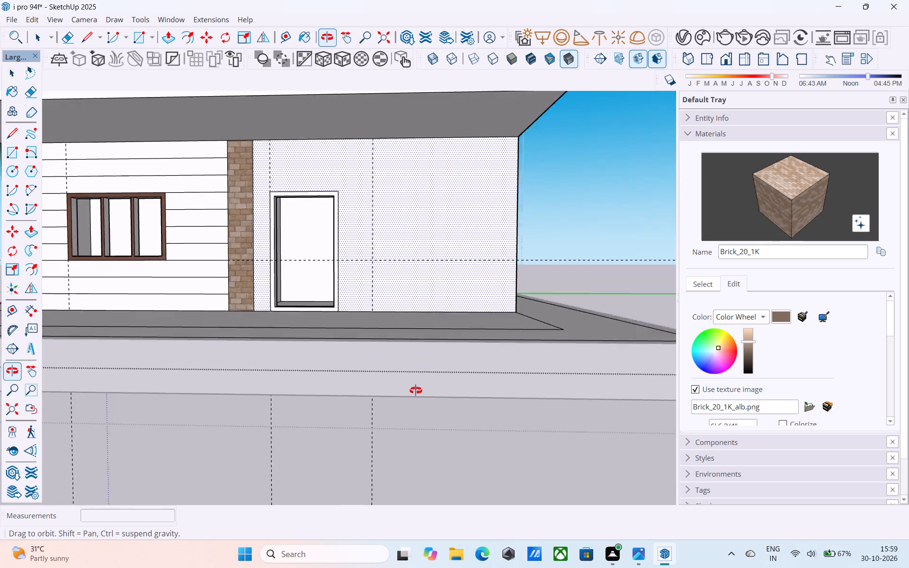
middle_drag(416, 390, 400, 424)
middle_drag(500, 274, 311, 337)
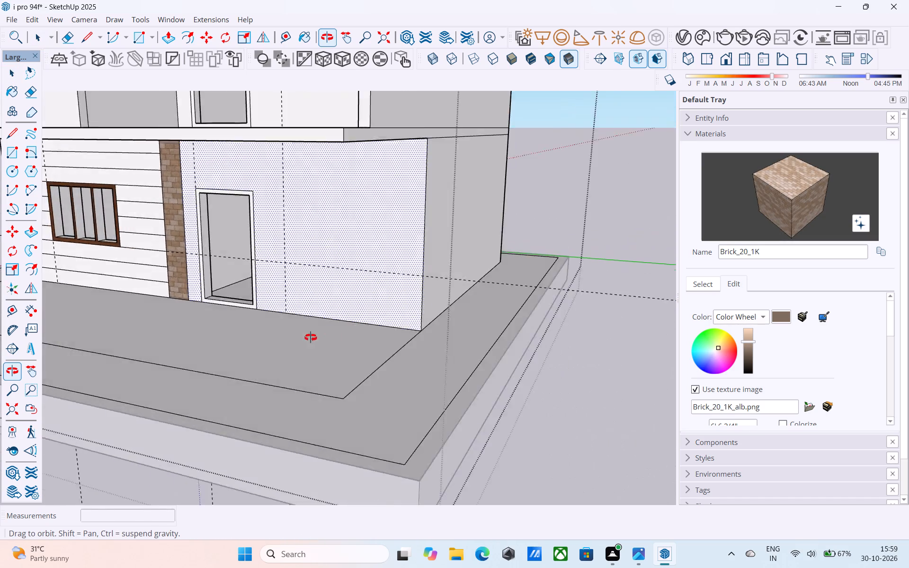
middle_drag(311, 337, 307, 338)
scroll(295, 346, up, 6)
shift+middle_drag(335, 342, 353, 346)
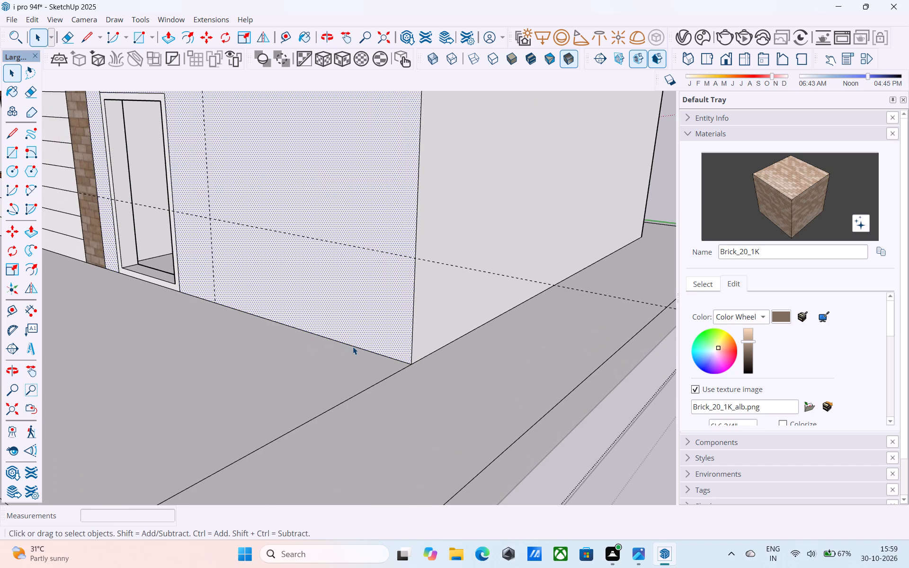
click(354, 345)
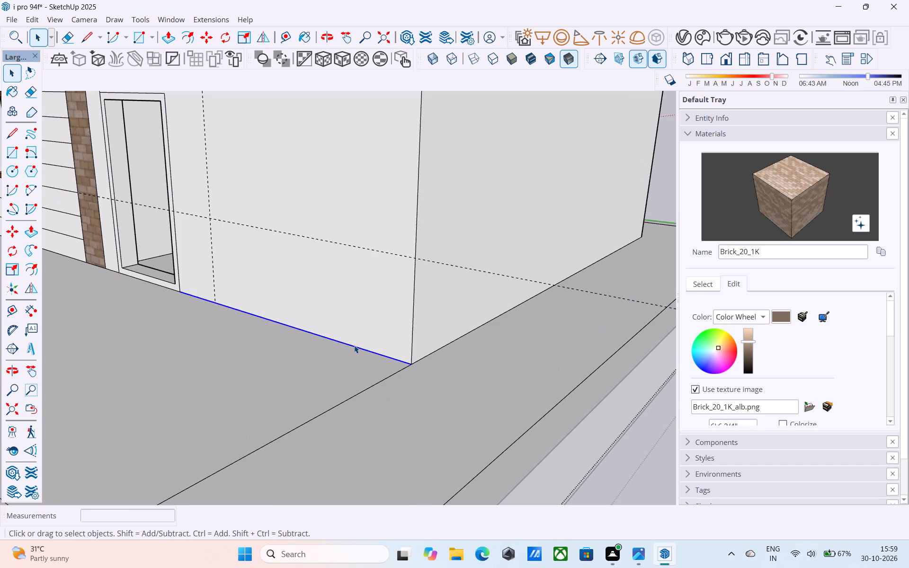
key(m)
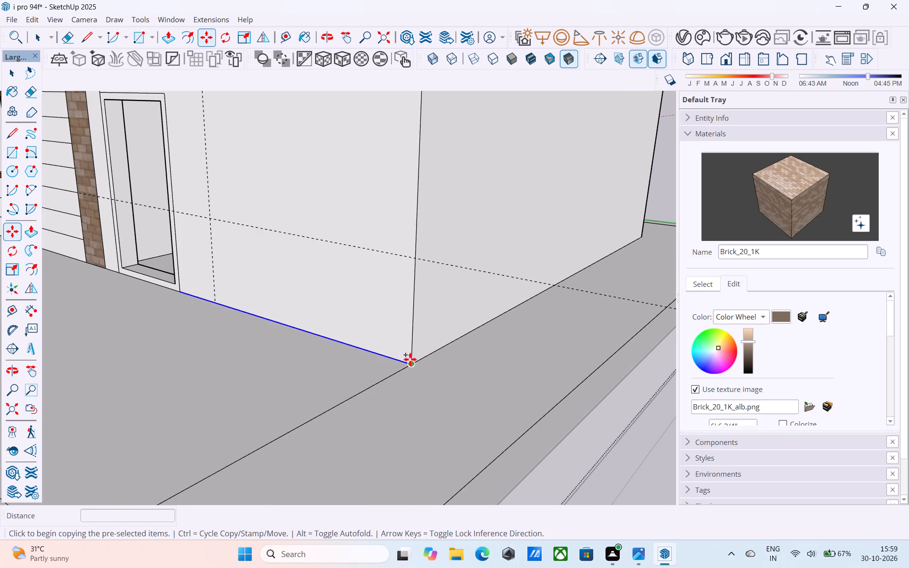
click(410, 361)
scroll(415, 338, down, 5)
shift+middle_drag(415, 338, 419, 479)
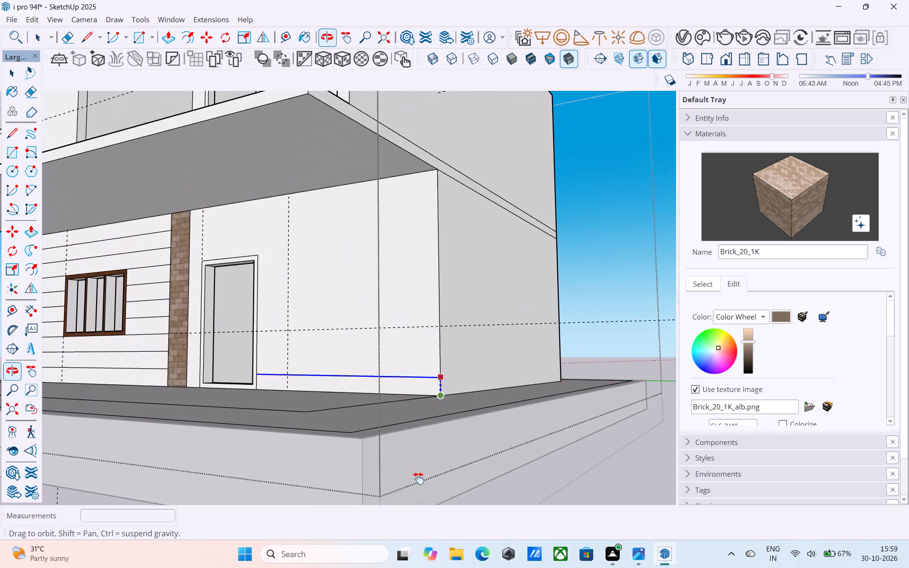
shift+middle_drag(419, 479, 419, 480)
click(436, 176)
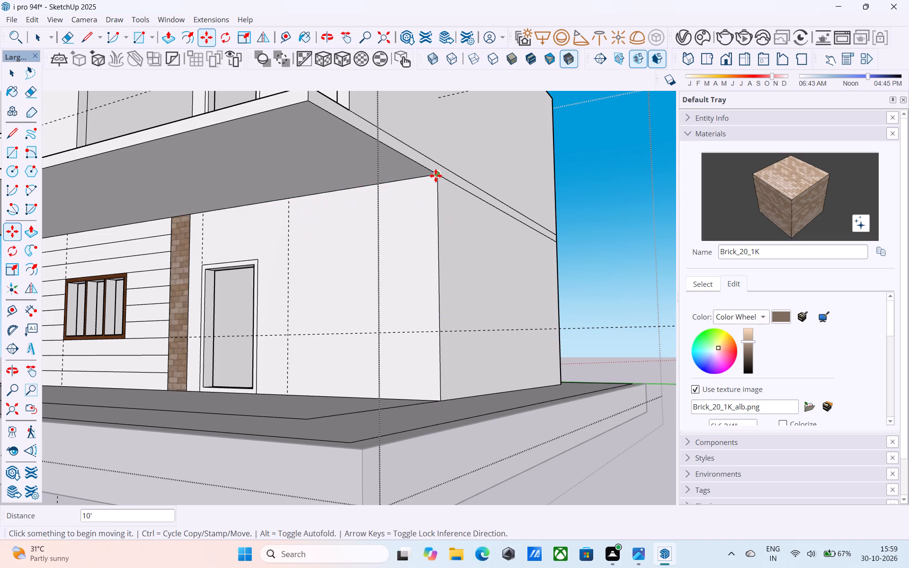
text(/10)
key(Return)
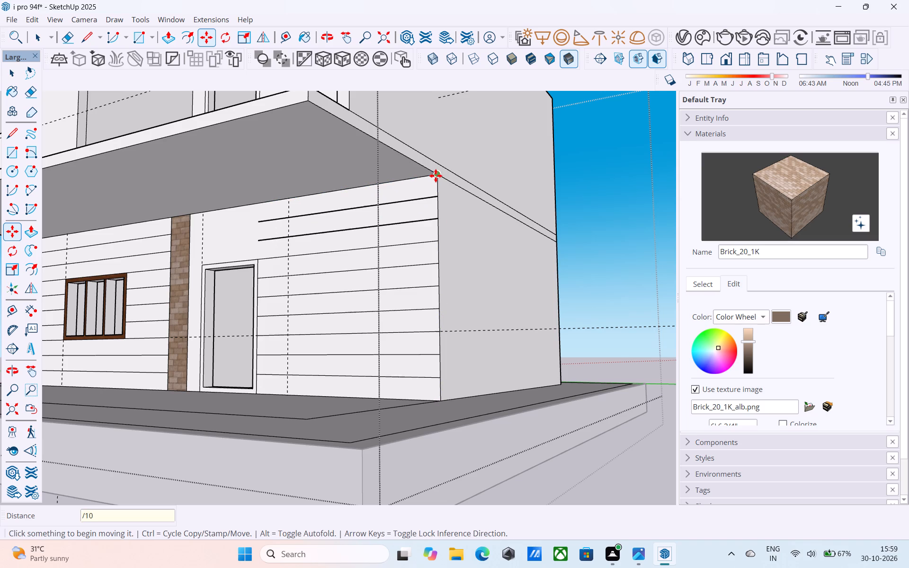
Change the copied wall lines to 20 equal divisions.
text(/20)
key(Return)
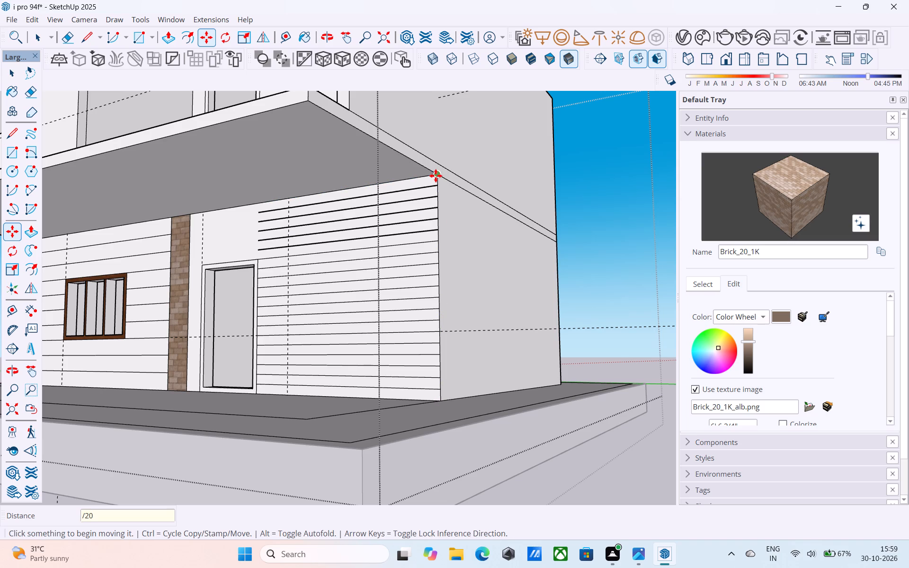
Extend the five siding lines above the ground-floor door with 5' lines to the edge of the brick strip.
scroll(437, 176, down, 6)
middle_drag(435, 178, 549, 220)
scroll(346, 242, up, 3)
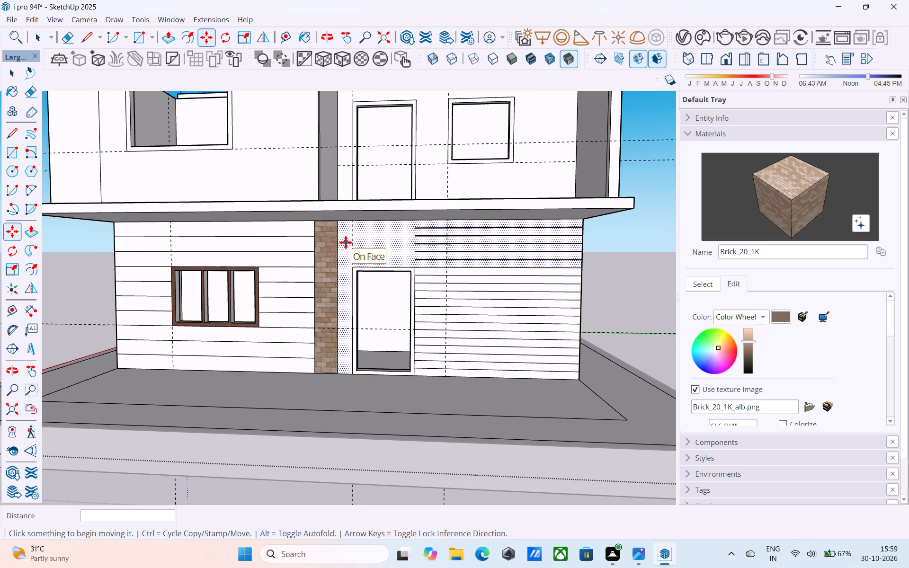
scroll(421, 269, up, 5)
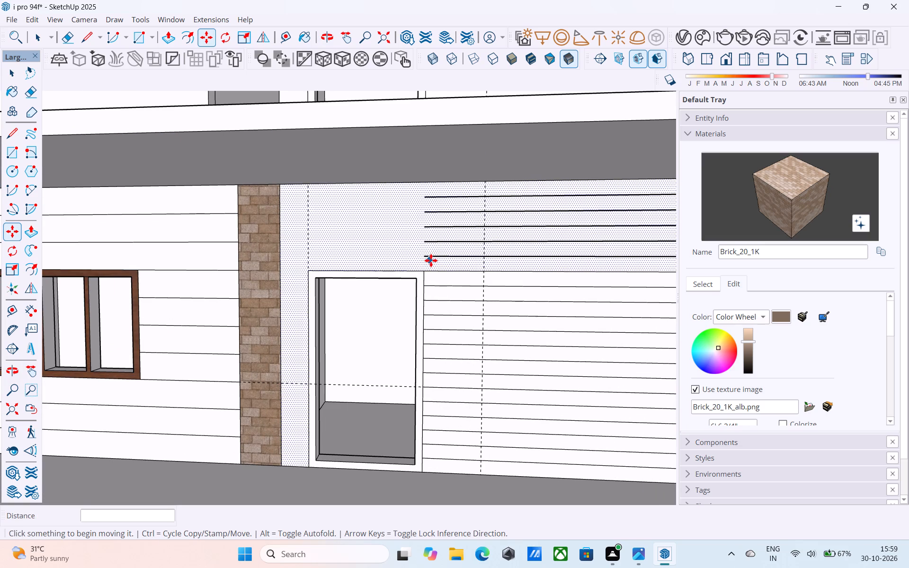
key(l)
click(426, 257)
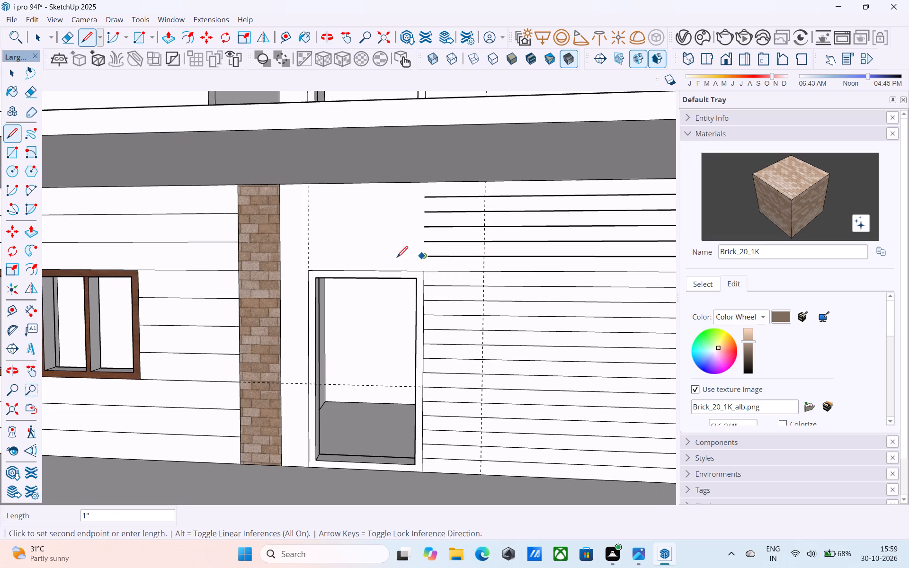
click(281, 257)
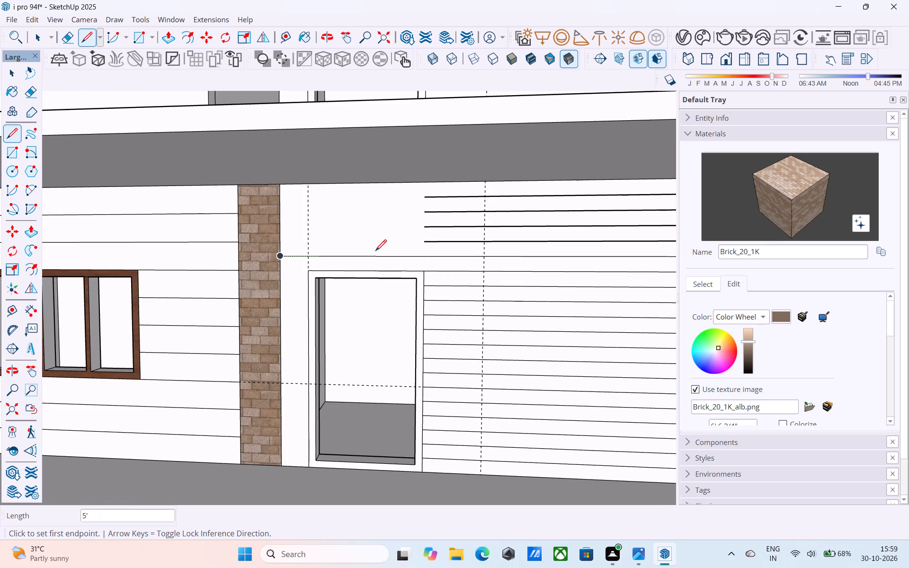
click(425, 242)
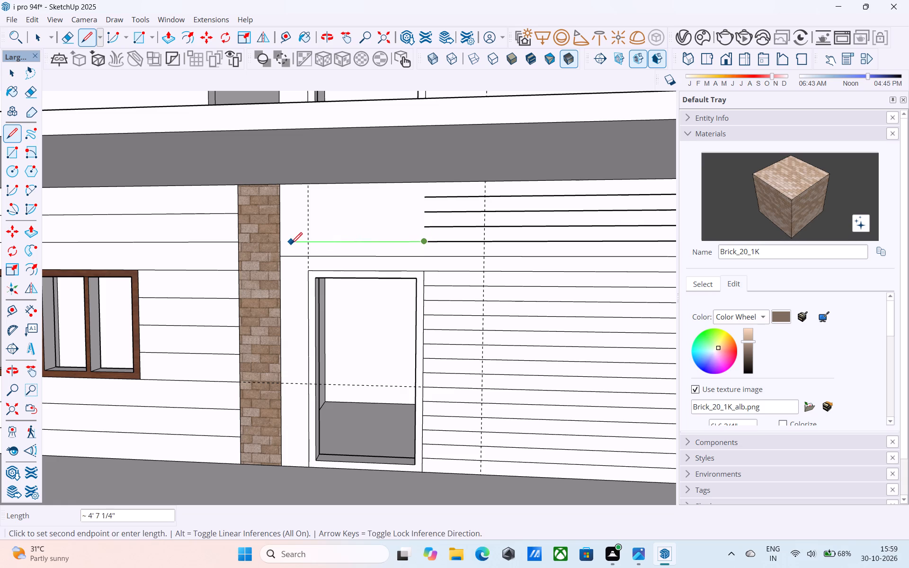
click(282, 244)
click(423, 227)
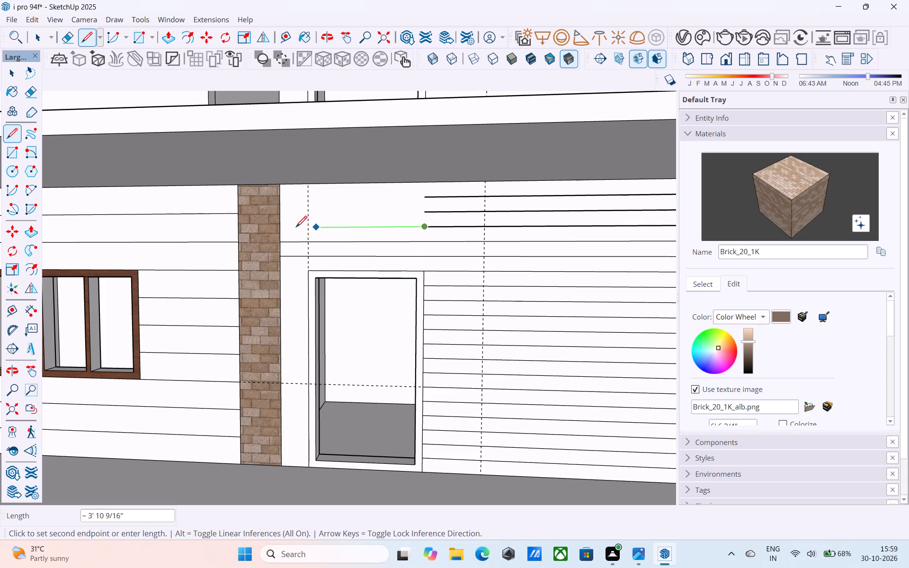
click(281, 229)
click(425, 215)
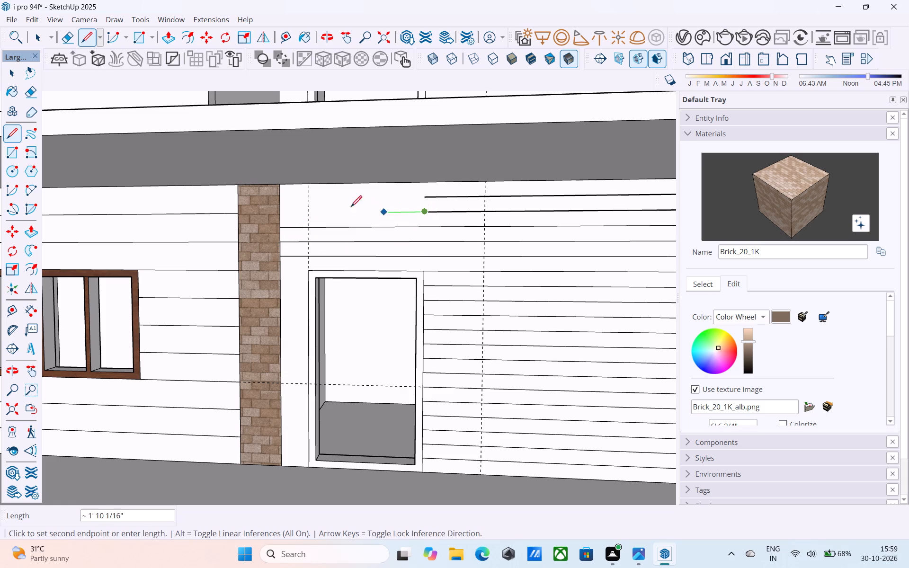
click(280, 211)
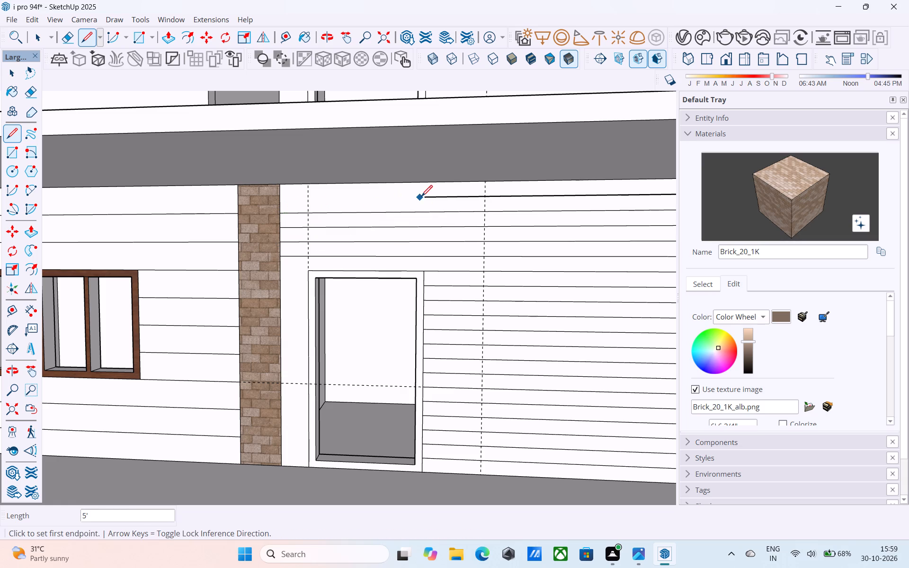
click(427, 198)
click(284, 199)
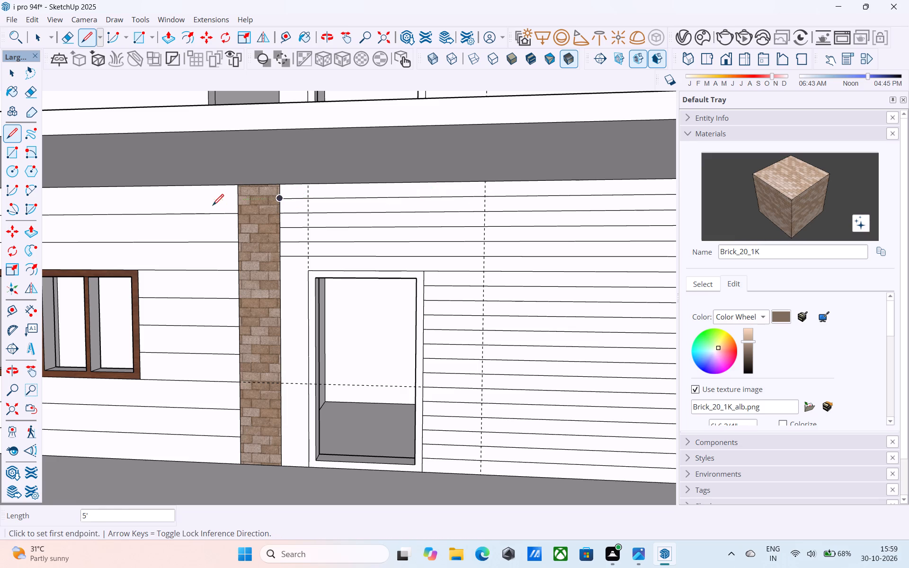
Extend the six lowest siding lines beside the ground-floor door with 5' lines across the door to the brick strip.
scroll(210, 206, down, 6)
scroll(264, 248, down, 4)
middle_drag(321, 256, 329, 247)
scroll(309, 277, up, 5)
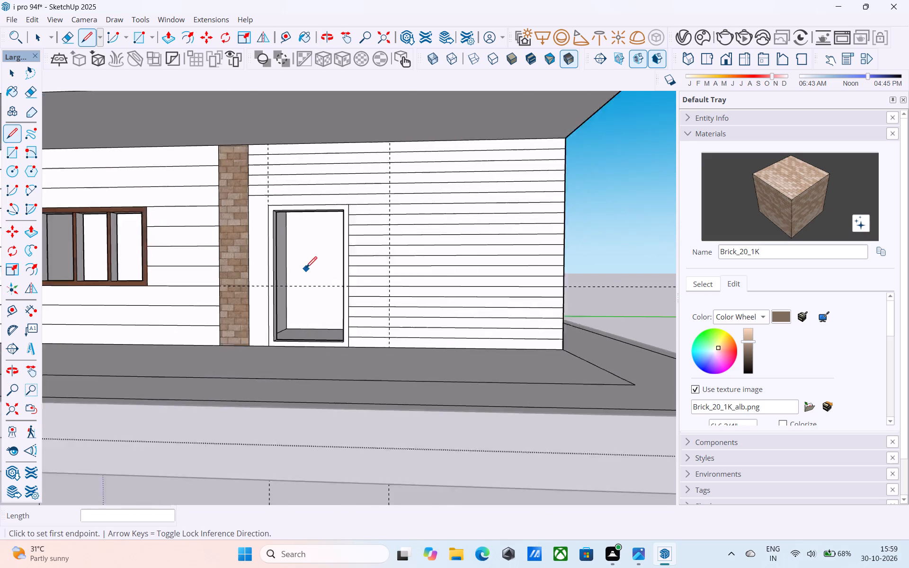
scroll(306, 269, up, 1)
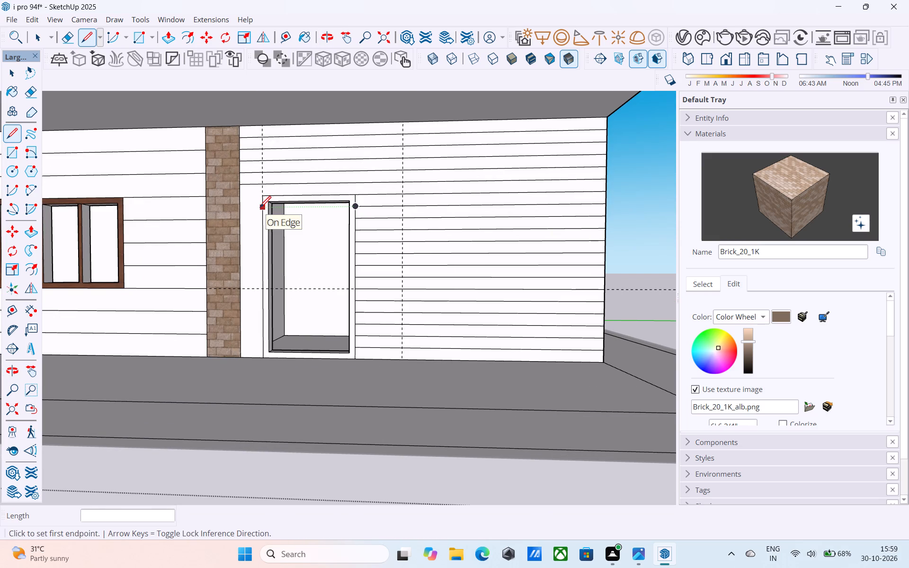
click(355, 344)
click(239, 342)
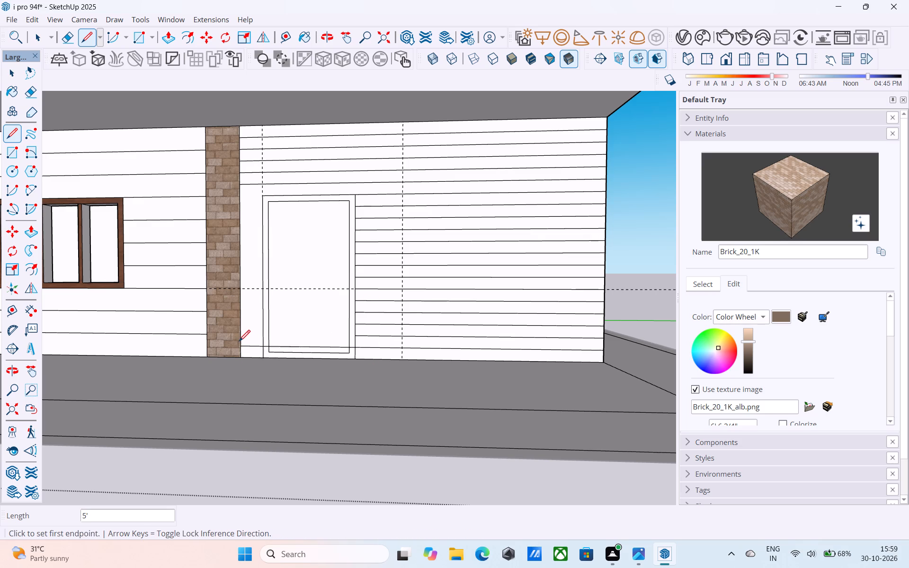
click(357, 333)
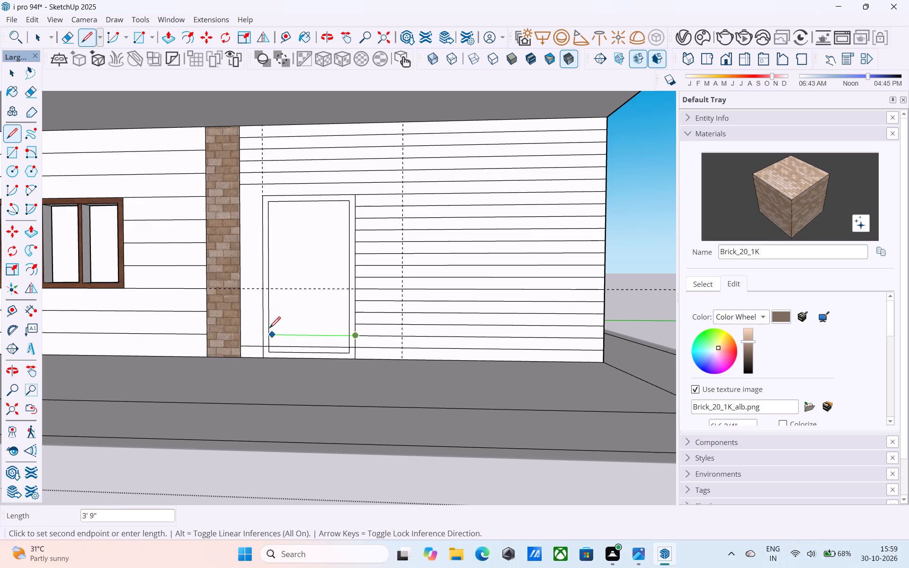
click(246, 334)
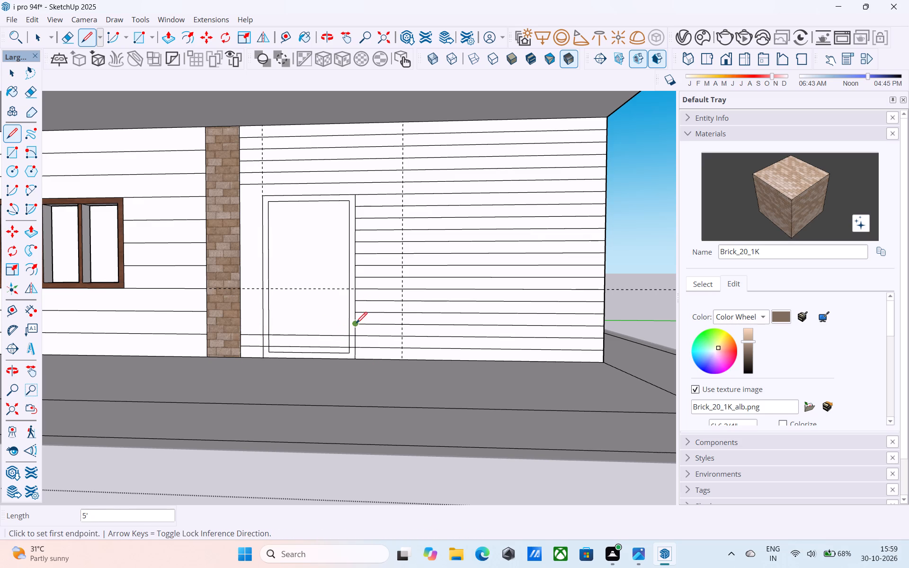
click(356, 324)
click(239, 324)
click(358, 312)
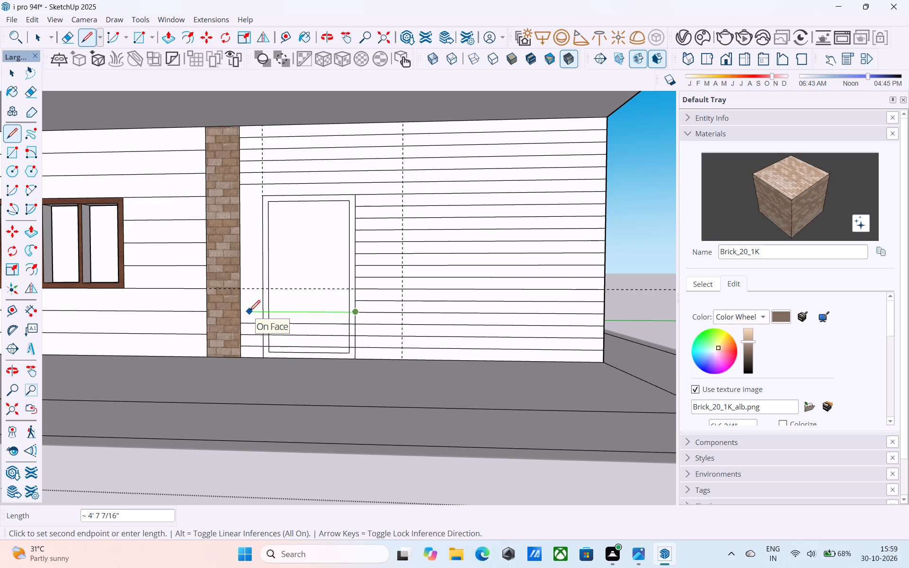
click(238, 313)
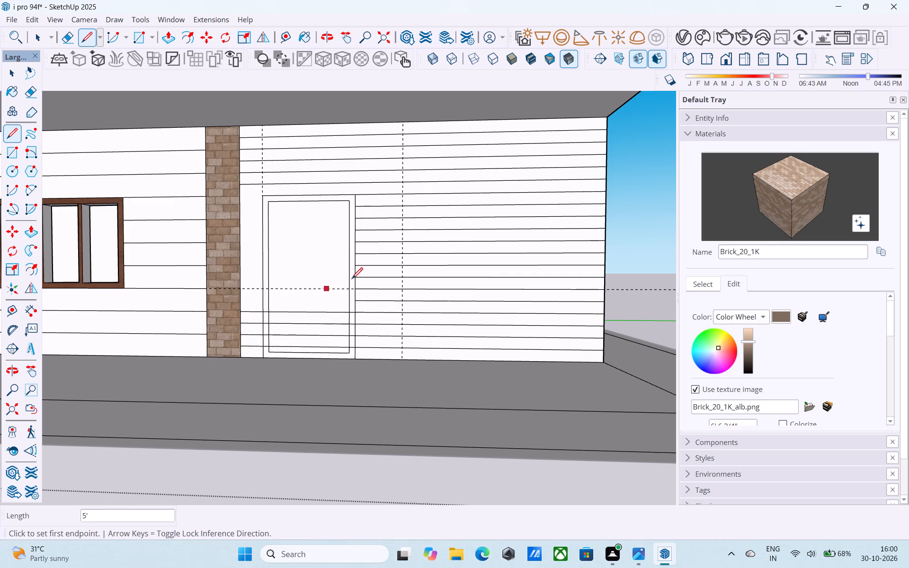
click(357, 304)
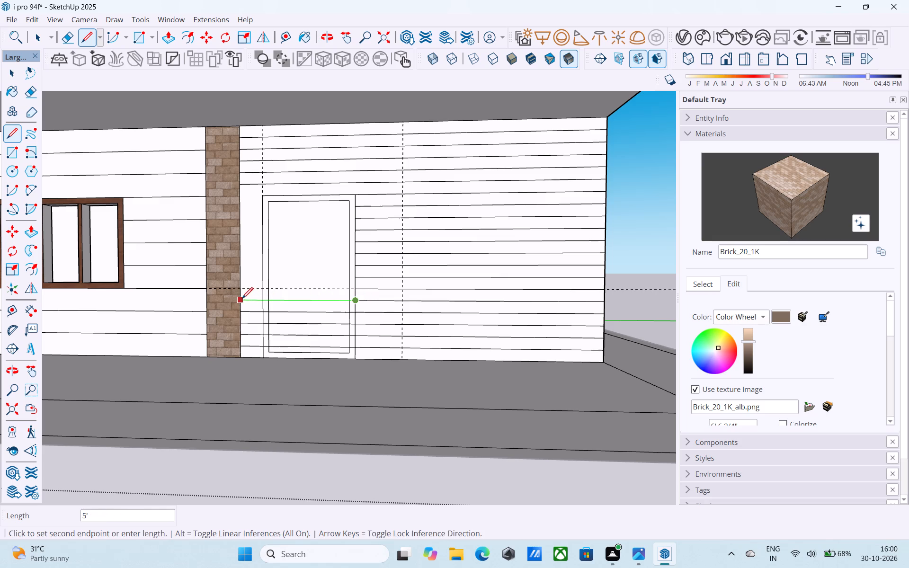
click(242, 300)
click(354, 291)
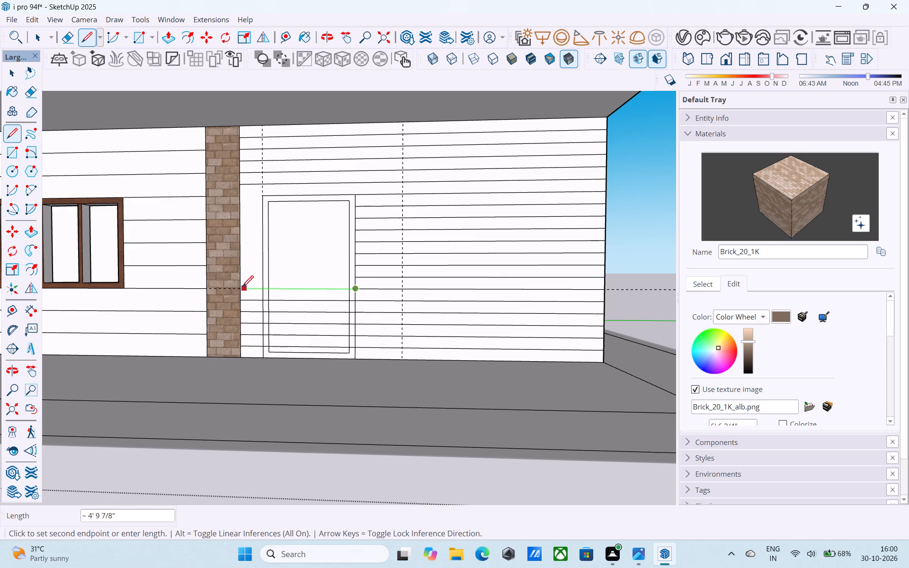
click(240, 287)
Extend the remaining seven siding lines up to the door's head with 5' lines across the door to the brick strip.
click(351, 278)
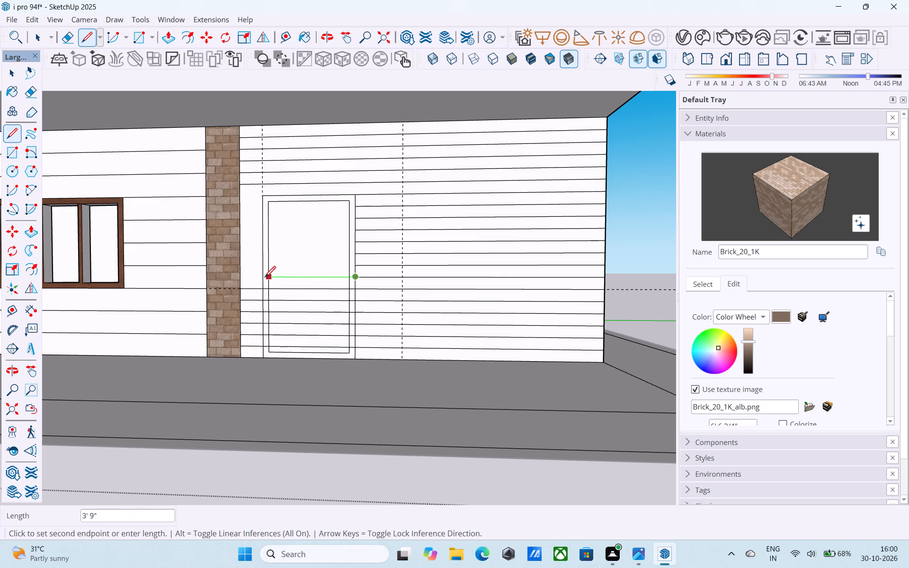
click(241, 277)
click(357, 269)
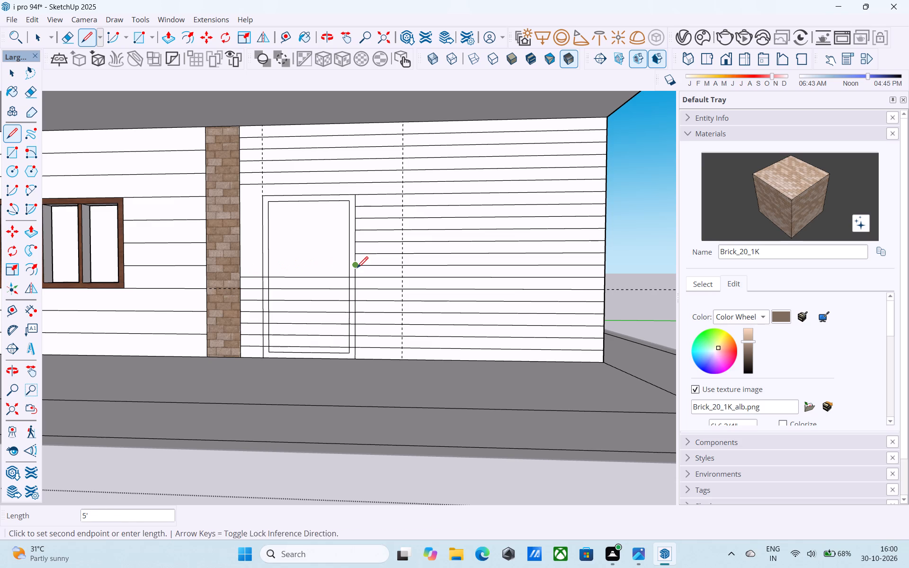
click(241, 264)
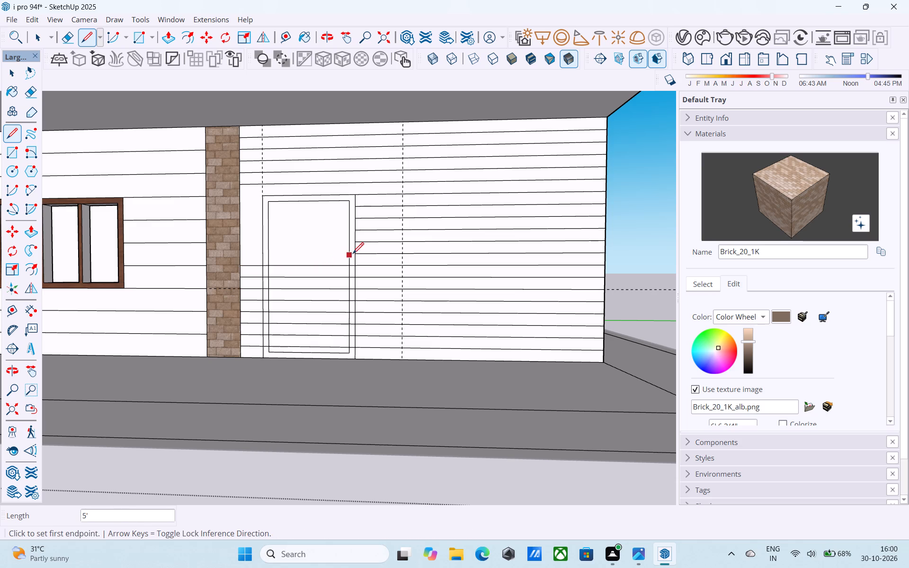
click(355, 253)
click(238, 255)
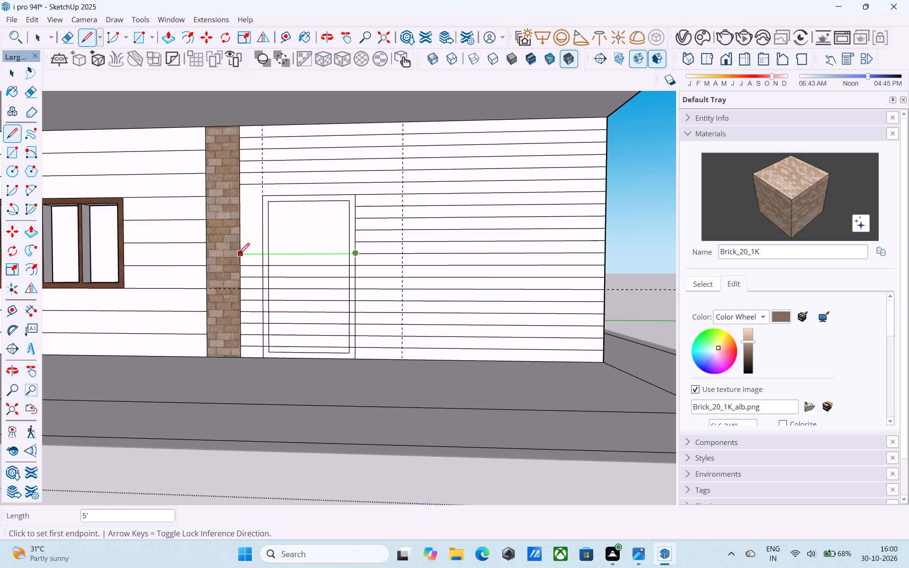
click(356, 243)
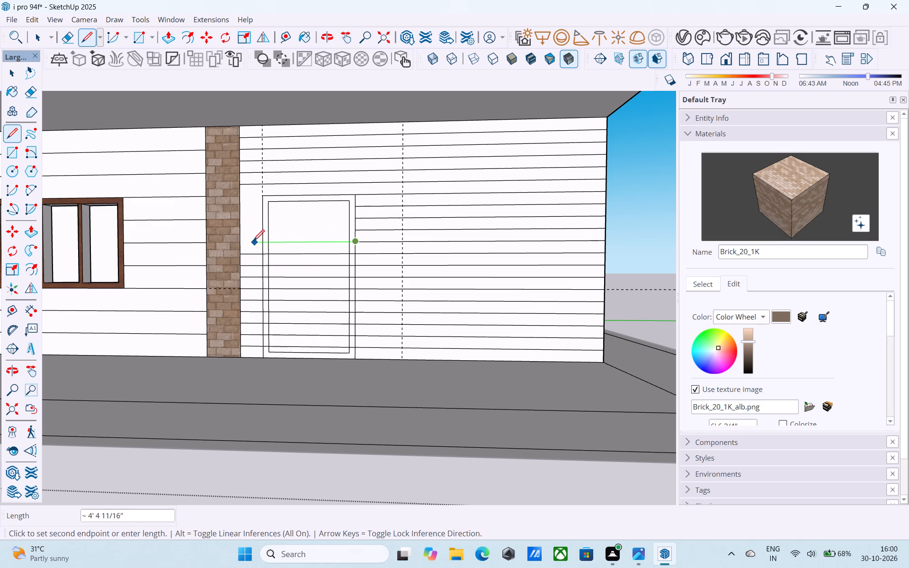
click(241, 242)
click(357, 231)
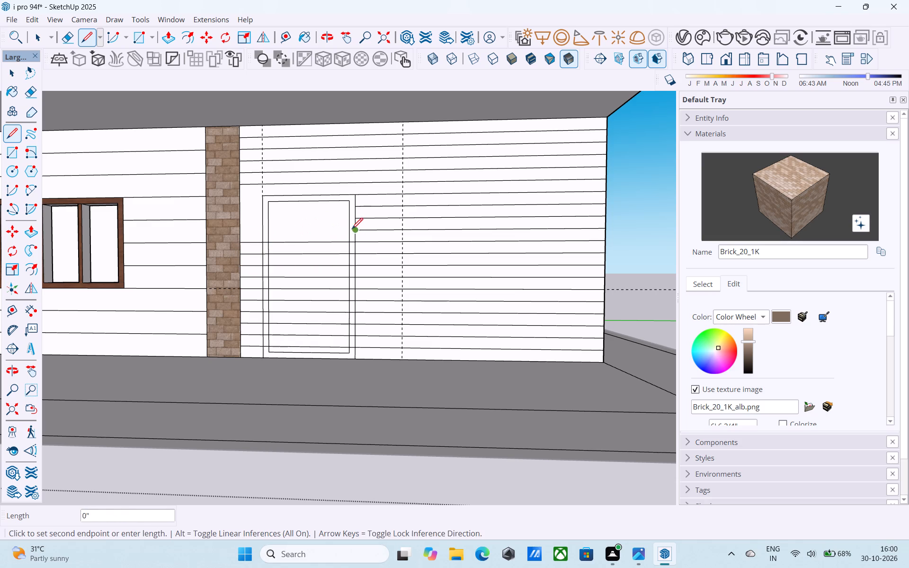
click(241, 235)
click(357, 221)
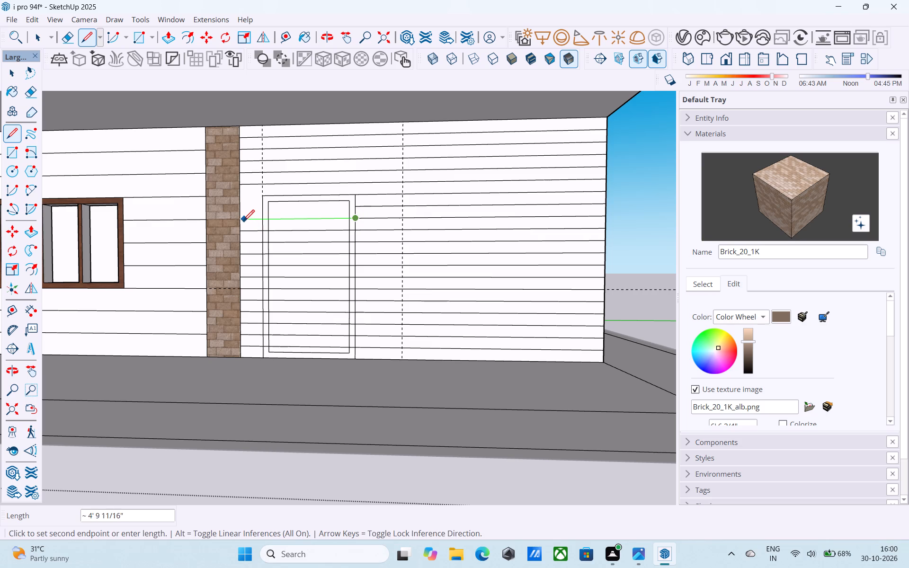
click(242, 222)
click(357, 205)
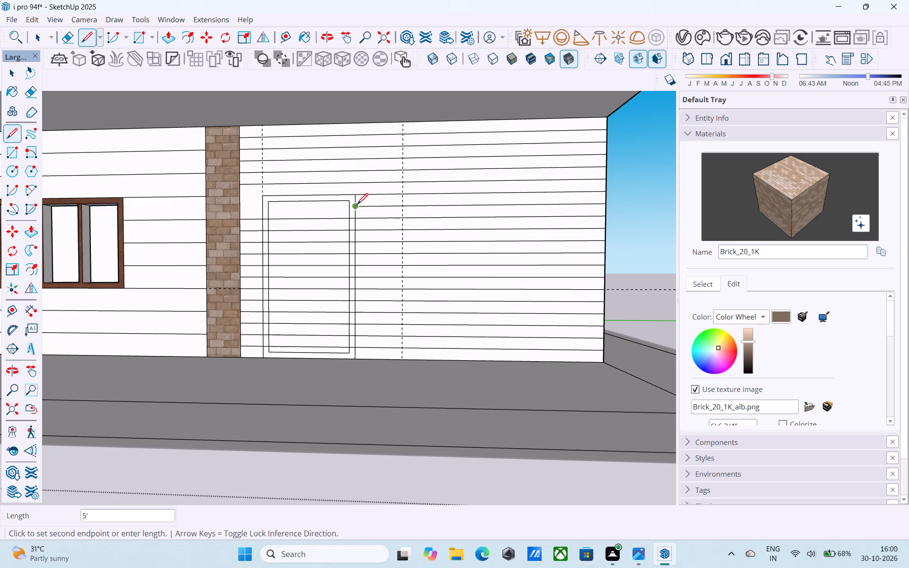
click(241, 207)
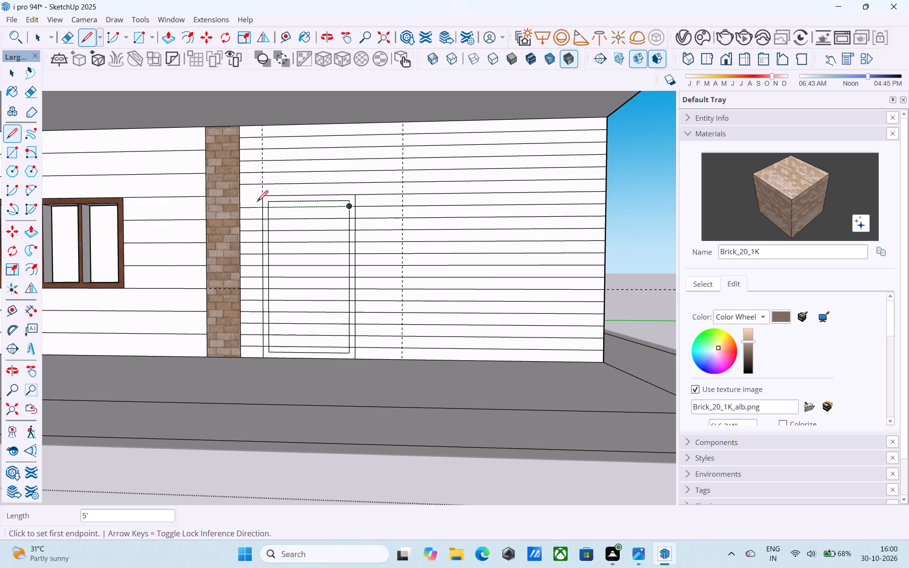
Draw a 1' line from the door frame's upper corner to the edge of the brick strip.
click(262, 198)
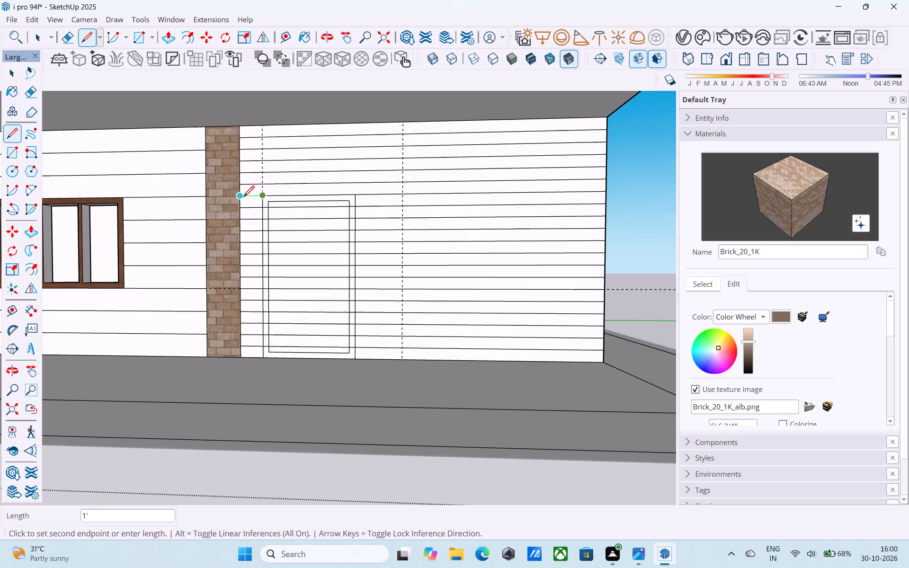
click(243, 198)
Erase the siding line segments that cross the inner door panel.
key(e)
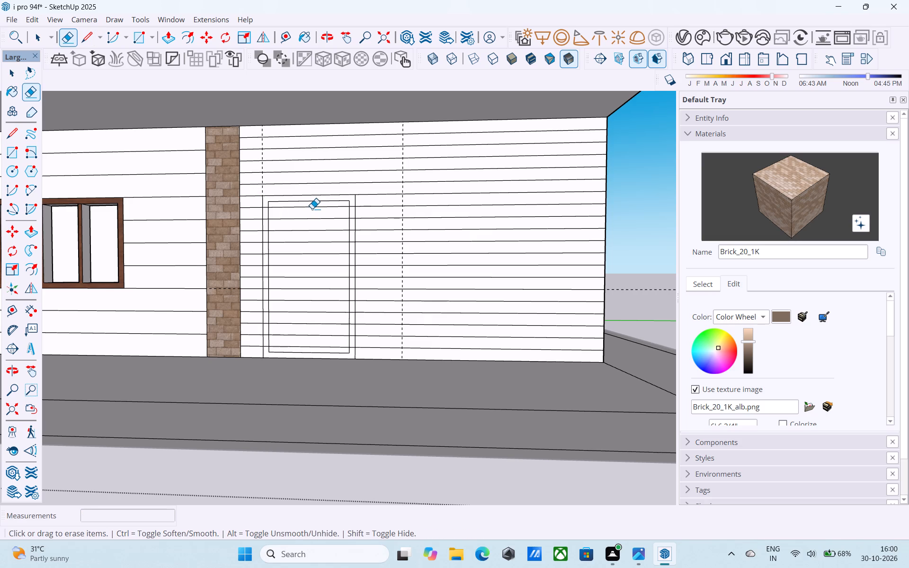
scroll(312, 209, up, 2)
drag(311, 205, 310, 364)
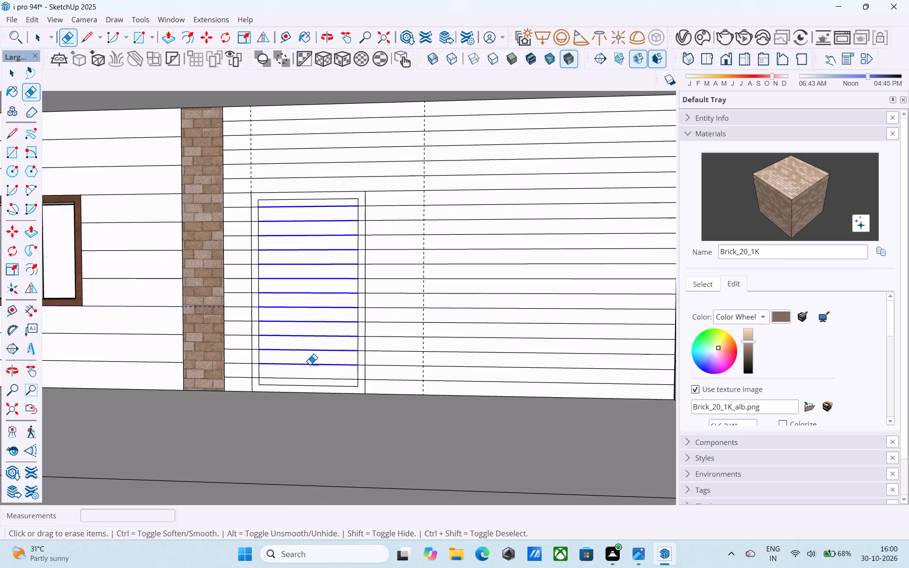
drag(310, 364, 308, 380)
Erase the siding line segments crossing the ground-floor door frame on the side away from the brick strip.
scroll(313, 347, down, 6)
middle_drag(311, 321, 330, 333)
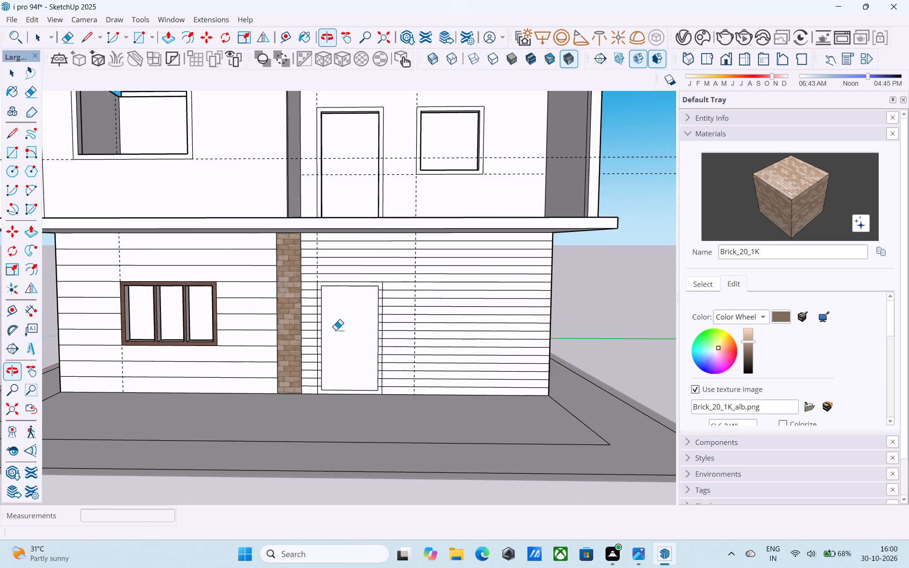
scroll(356, 319, up, 2)
scroll(387, 291, up, 14)
click(378, 279)
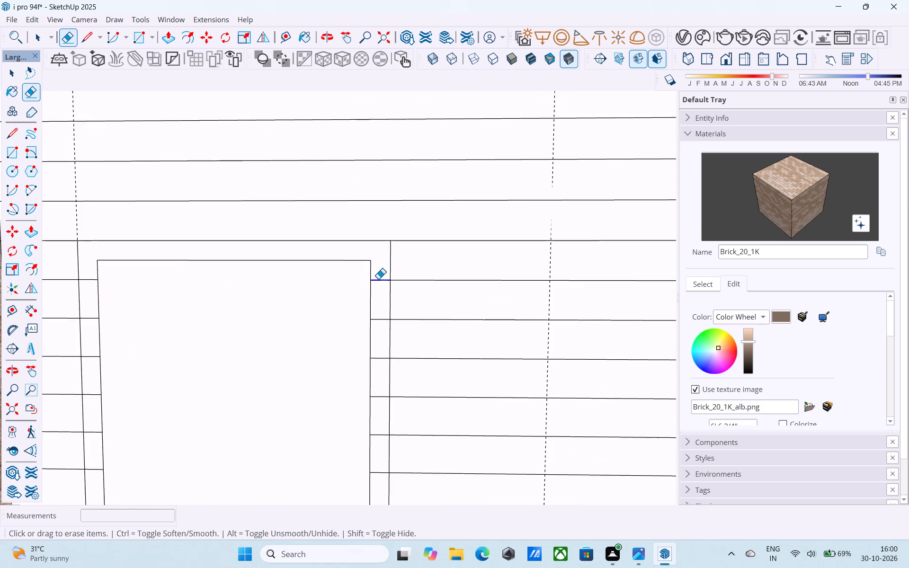
shift+middle_drag(373, 302, 359, 222)
drag(367, 237, 370, 248)
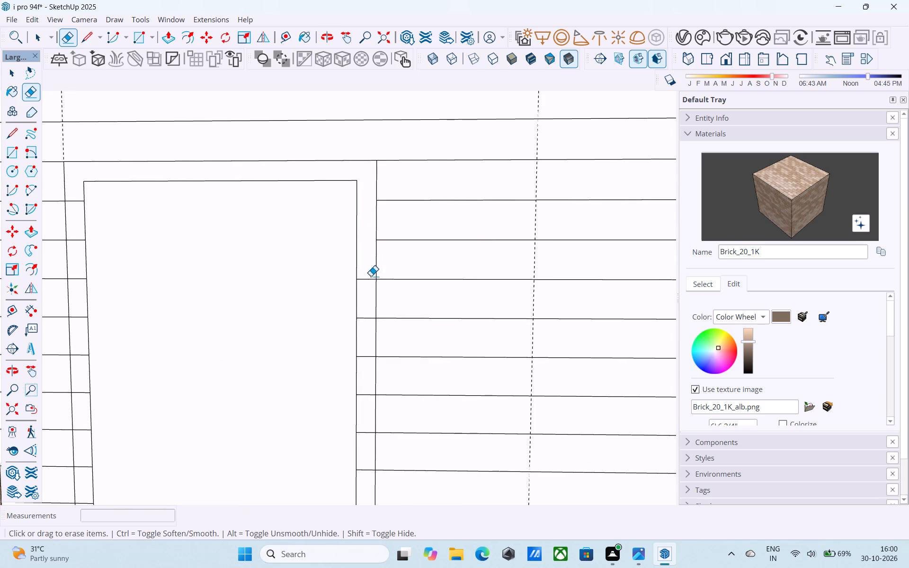
drag(371, 276, 371, 284)
shift+middle_drag(375, 306, 372, 206)
click(362, 217)
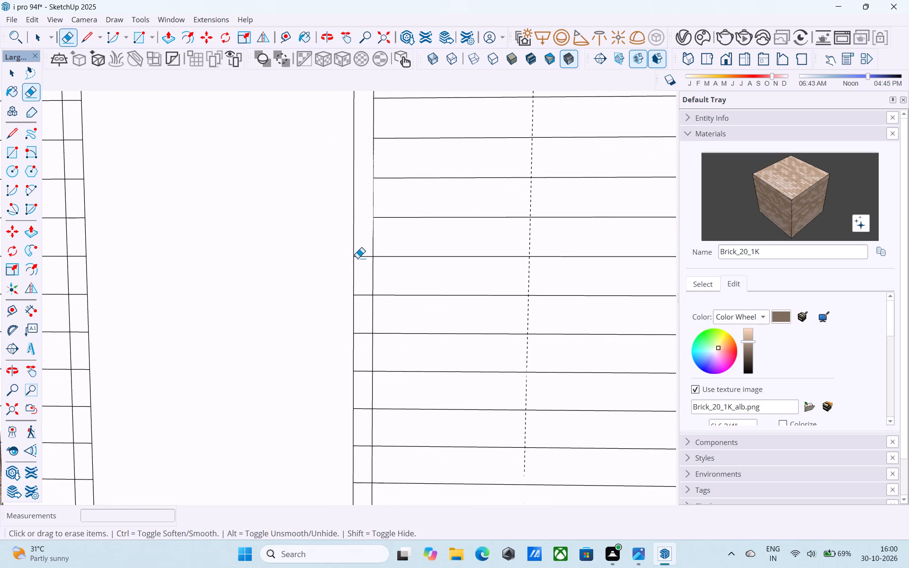
click(359, 258)
shift+middle_drag(371, 271, 366, 196)
click(359, 219)
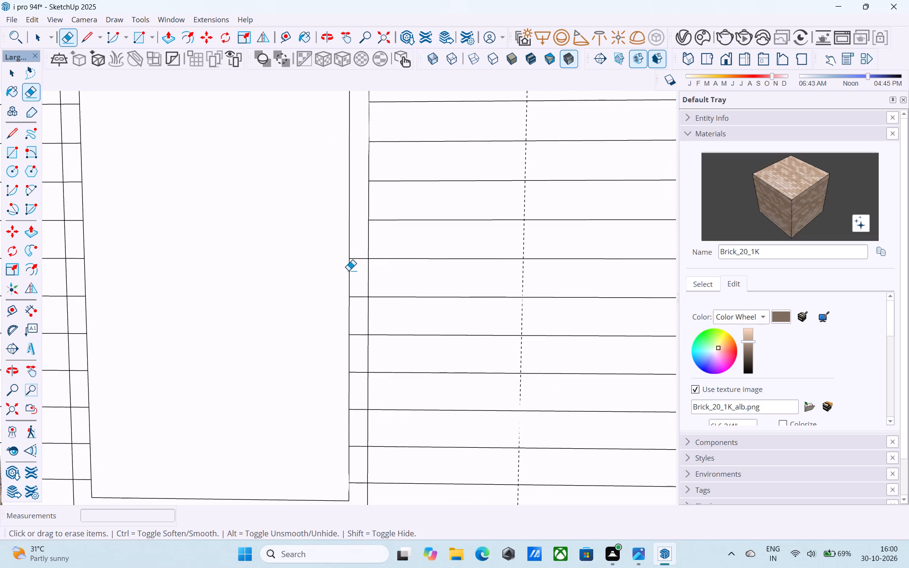
click(356, 257)
click(363, 296)
shift+middle_drag(360, 292, 377, 194)
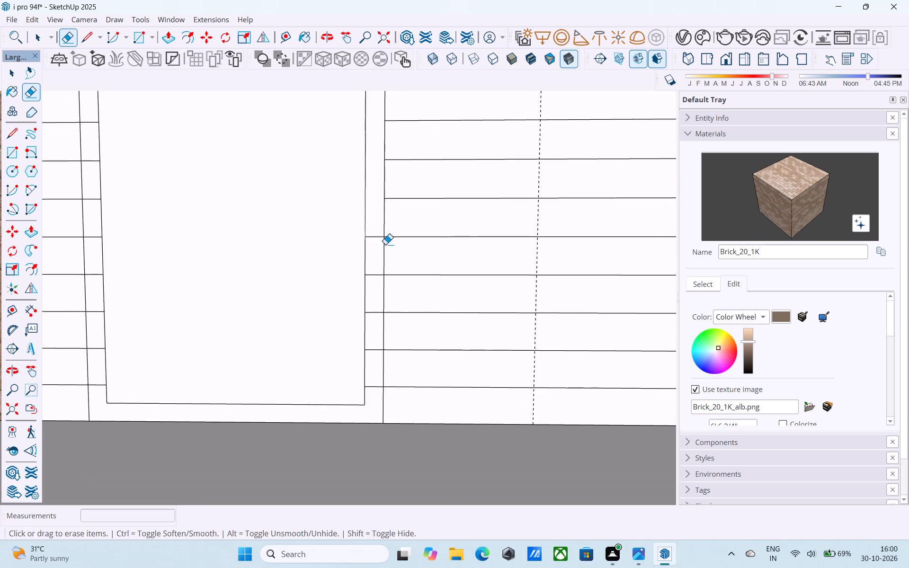
drag(377, 239, 377, 231)
click(376, 275)
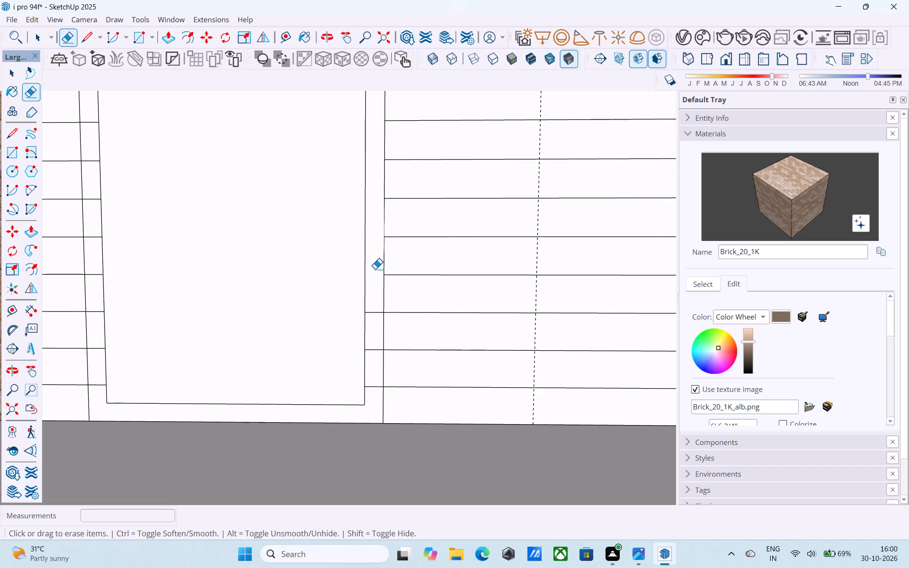
shift+middle_drag(375, 269, 383, 194)
drag(382, 237, 384, 228)
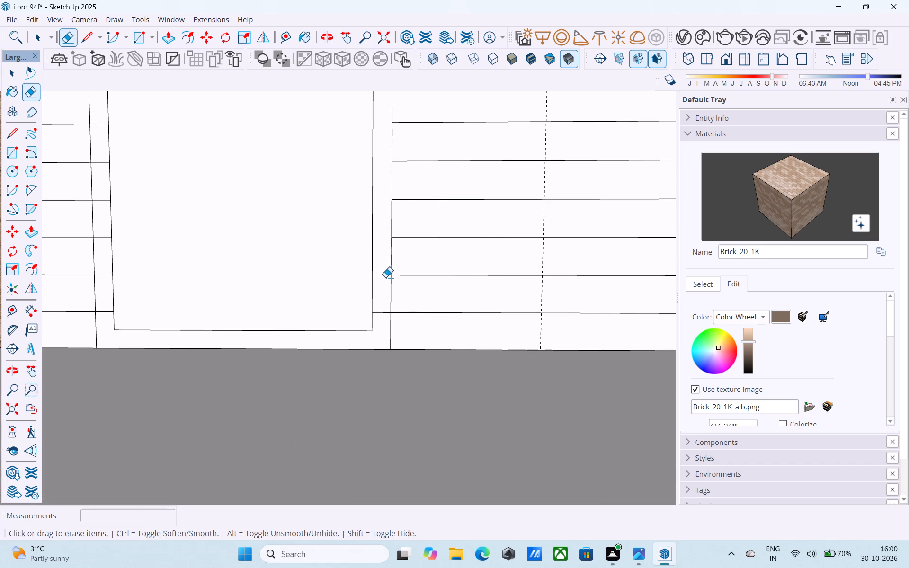
drag(385, 277, 387, 258)
drag(380, 314, 385, 306)
Erase the siding line segments crossing the ground-floor door frame on the side next to the brick strip.
scroll(415, 237, down, 4)
middle_drag(410, 239, 595, 265)
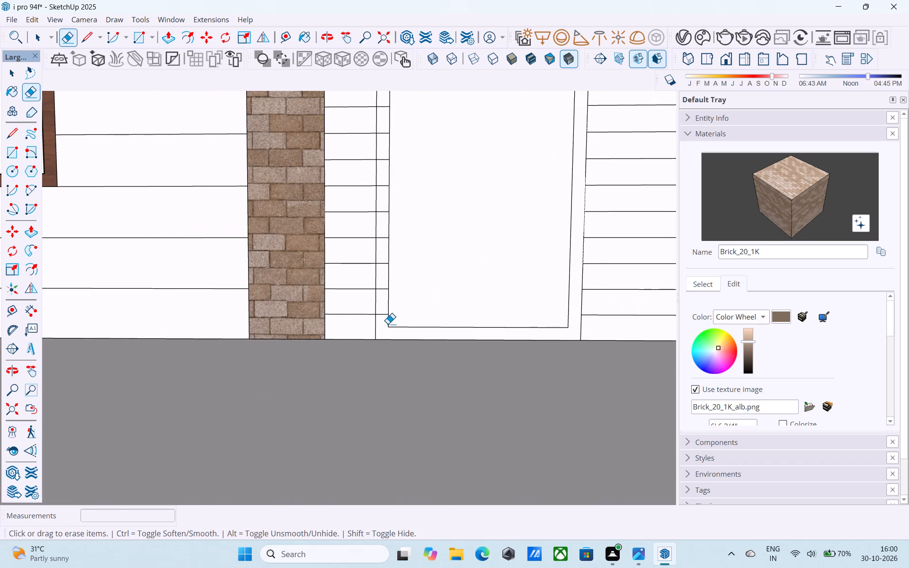
scroll(386, 325, up, 5)
click(381, 307)
drag(375, 262, 380, 276)
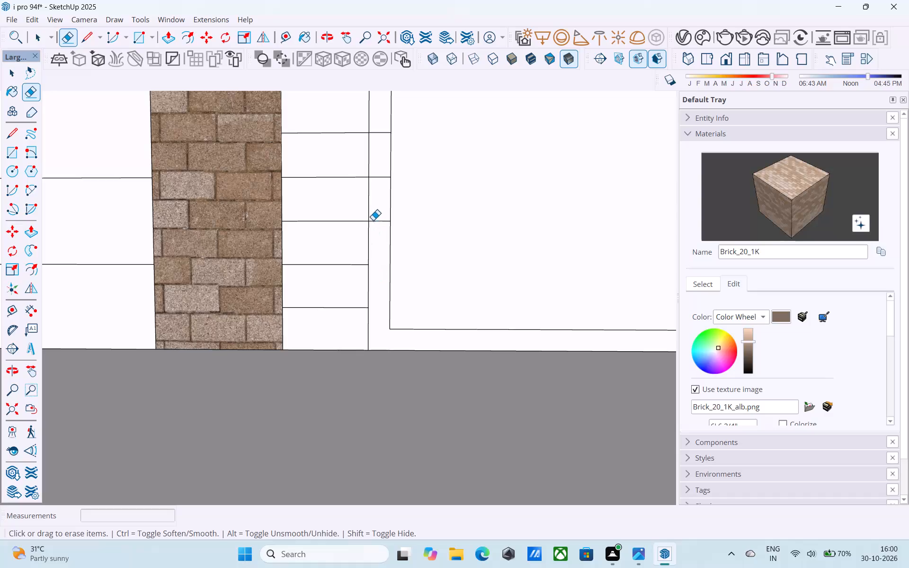
click(373, 219)
middle_drag(374, 223, 331, 343)
drag(335, 296, 336, 301)
drag(336, 255, 336, 260)
click(338, 214)
click(339, 211)
shift+middle_drag(339, 212, 321, 325)
drag(313, 278, 317, 286)
drag(316, 232, 317, 237)
middle_drag(320, 254, 327, 312)
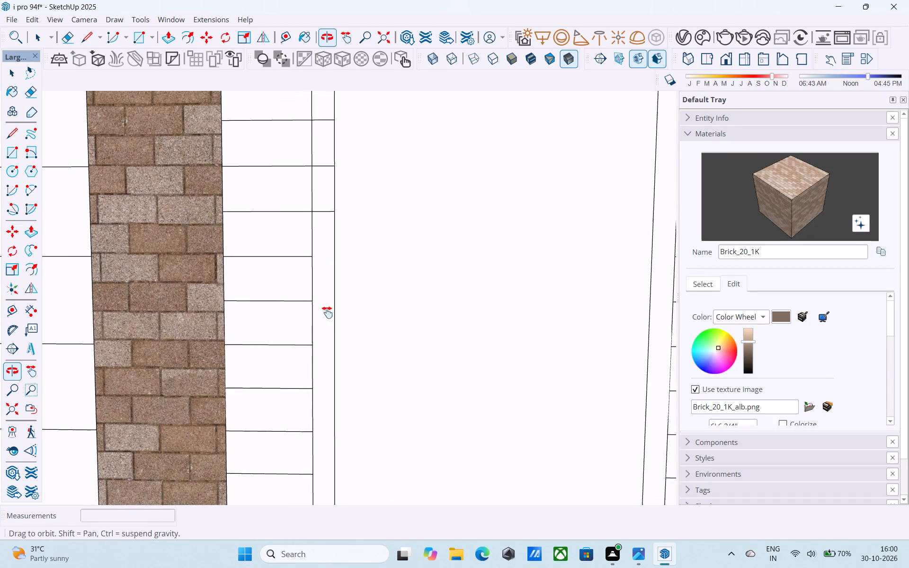
middle_drag(327, 312, 328, 358)
drag(323, 294, 323, 300)
click(325, 249)
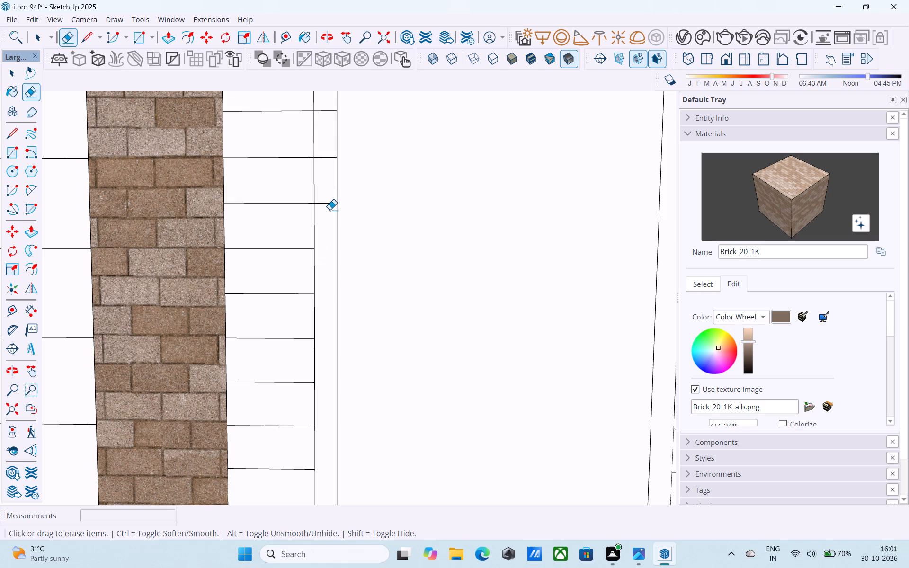
drag(328, 204, 320, 232)
click(324, 157)
middle_drag(334, 188, 330, 375)
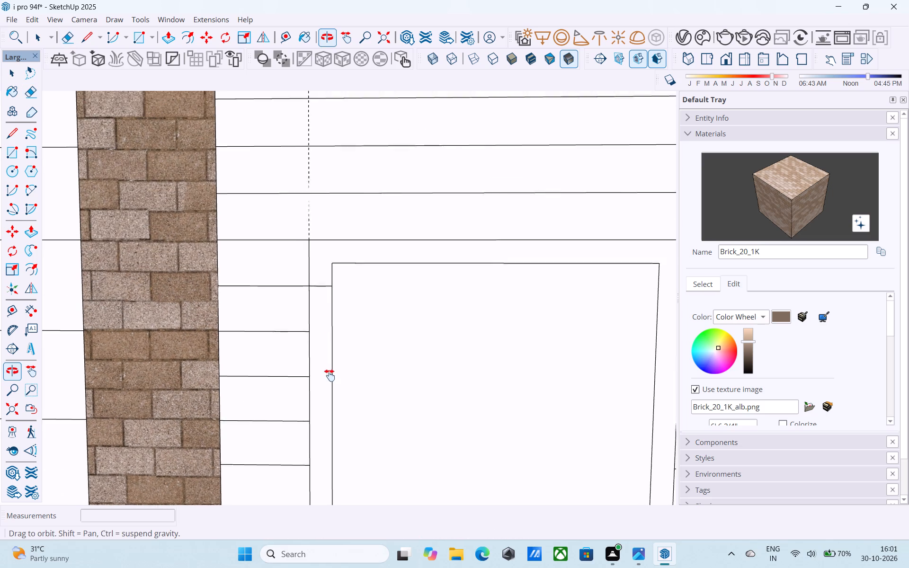
middle_drag(330, 375, 330, 380)
drag(324, 302, 326, 311)
Delete the inner panel face of the ground-floor door to open the doorway.
scroll(314, 325, down, 16)
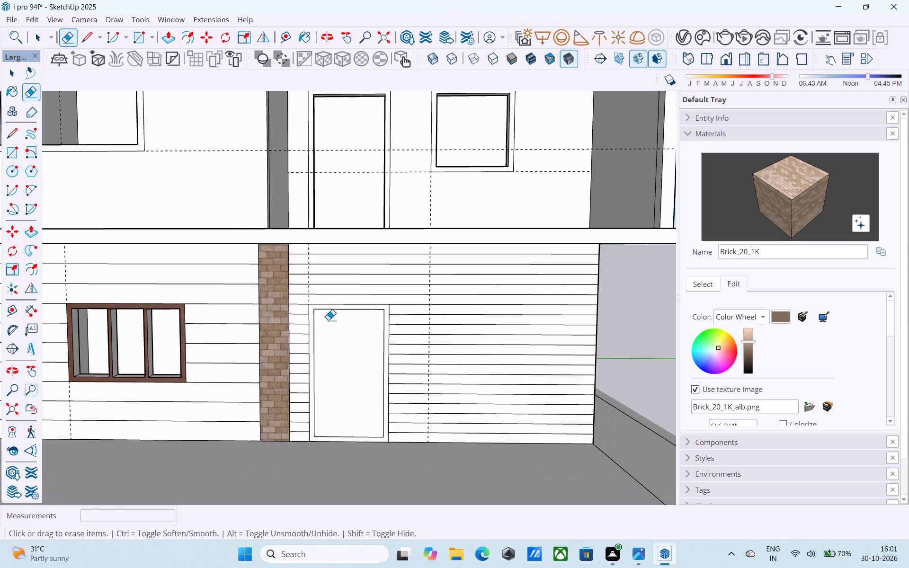
shift+middle_drag(380, 333, 338, 298)
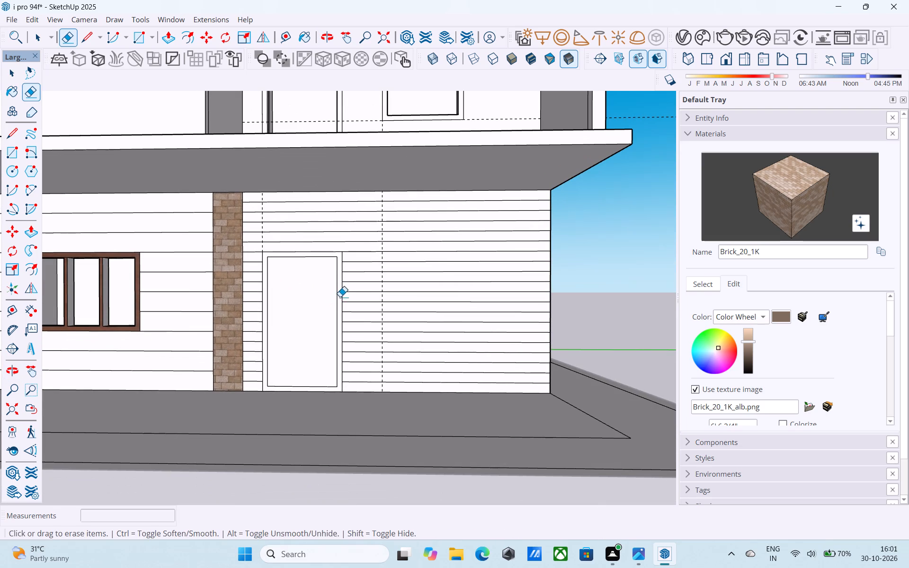
scroll(344, 296, down, 10)
shift+middle_drag(392, 320, 383, 334)
scroll(366, 293, up, 9)
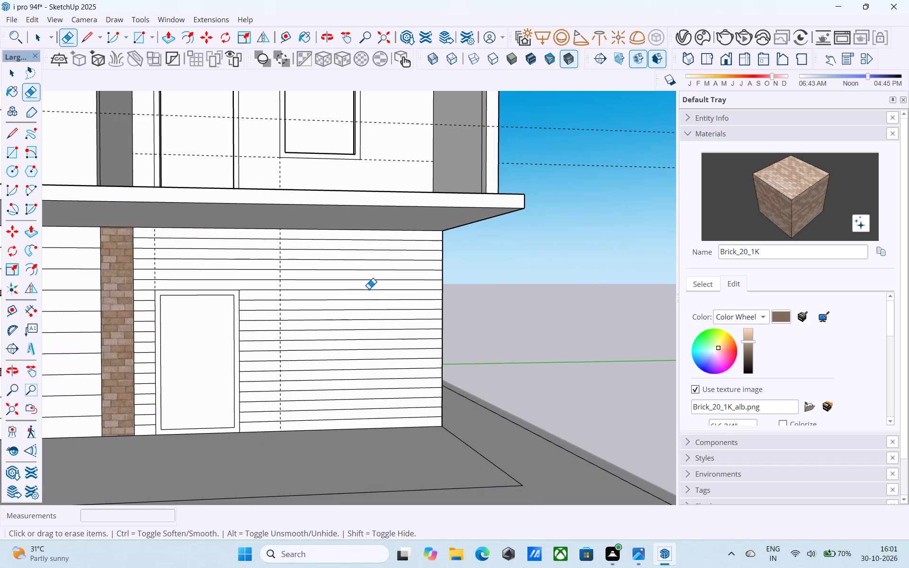
scroll(372, 285, up, 1)
scroll(376, 289, down, 6)
middle_drag(451, 348, 437, 346)
scroll(270, 349, up, 5)
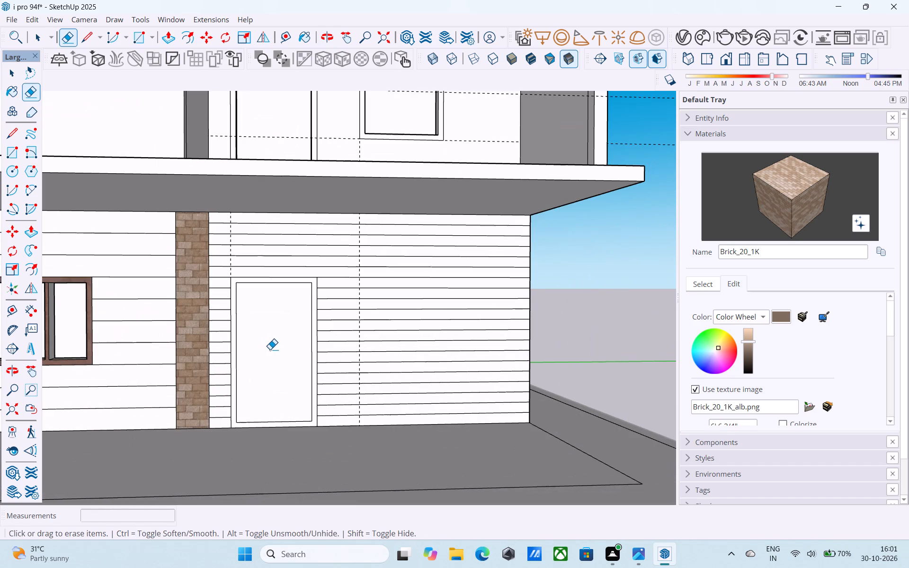
key(space)
click(270, 349)
key(Delete)
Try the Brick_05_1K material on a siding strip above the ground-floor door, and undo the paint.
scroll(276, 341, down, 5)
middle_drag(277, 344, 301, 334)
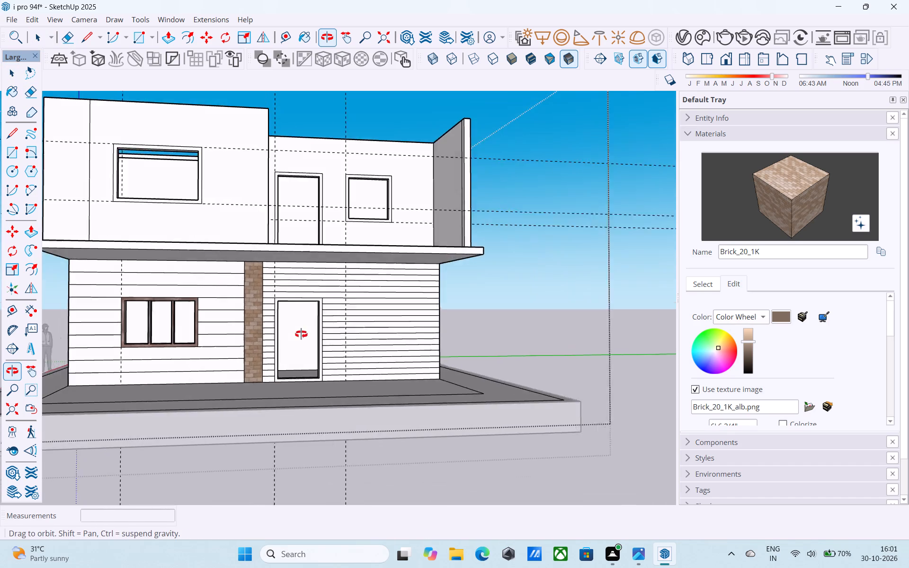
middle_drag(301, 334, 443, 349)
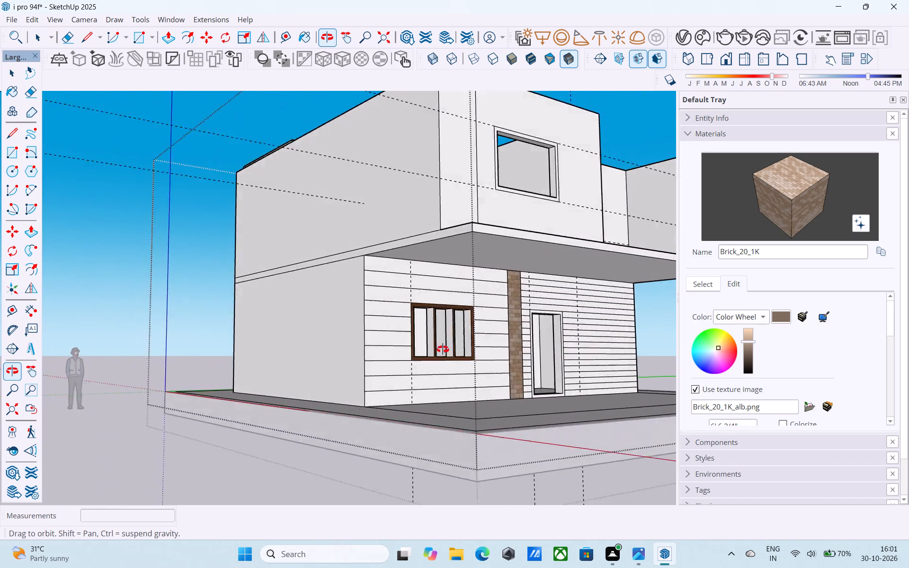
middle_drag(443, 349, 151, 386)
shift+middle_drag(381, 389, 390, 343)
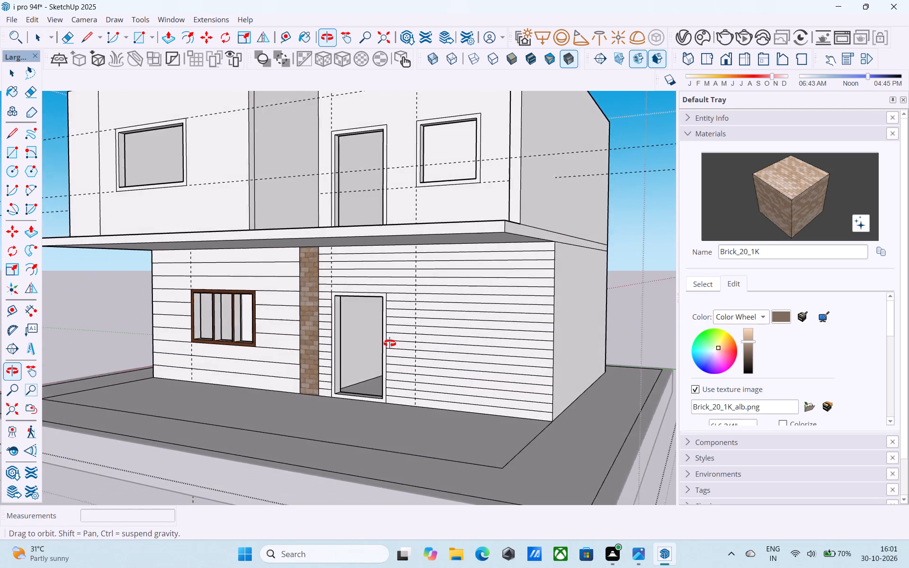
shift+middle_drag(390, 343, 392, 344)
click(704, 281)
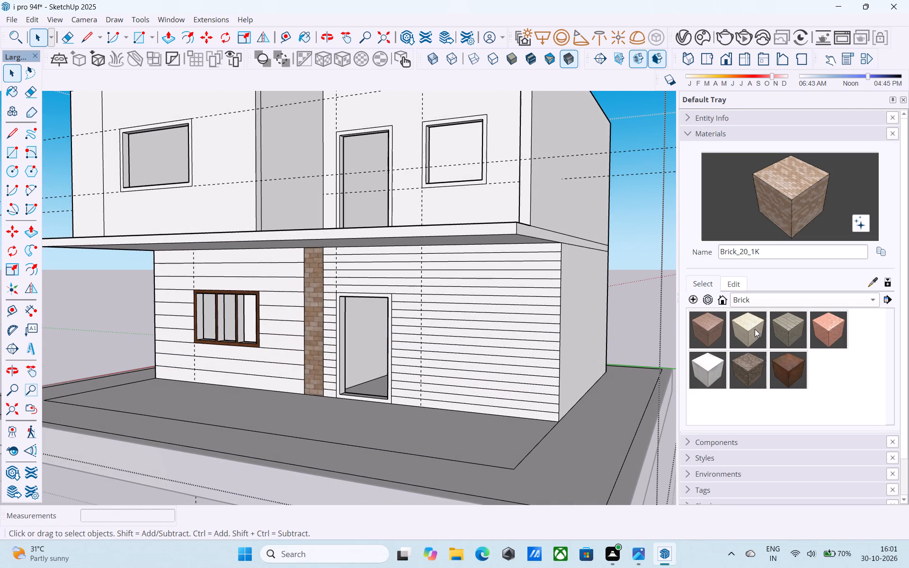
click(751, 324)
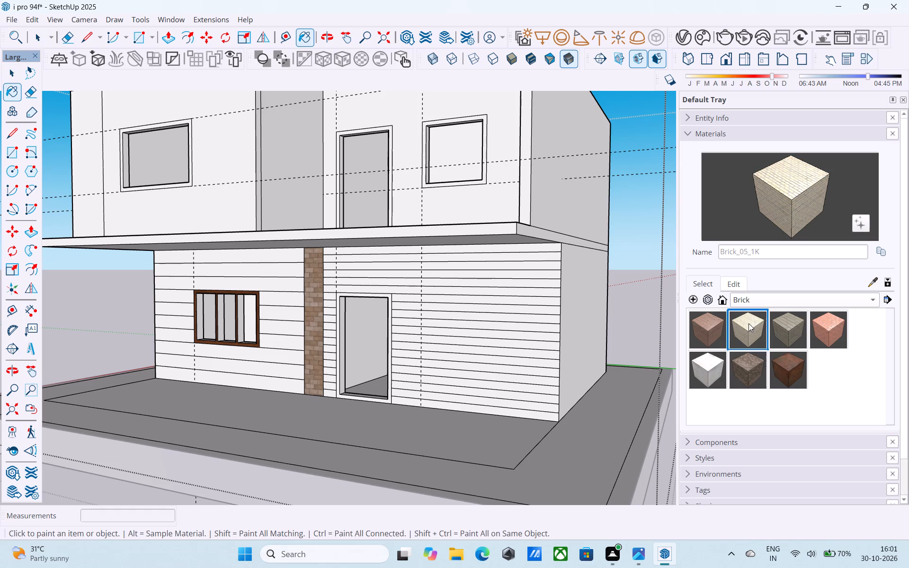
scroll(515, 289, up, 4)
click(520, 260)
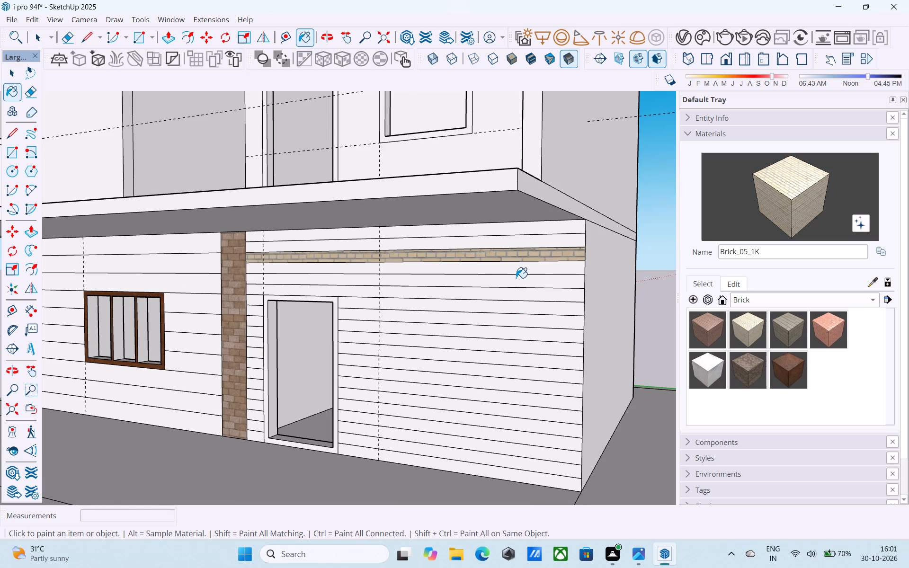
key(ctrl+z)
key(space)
Copy the lowest siding strip's short vertical edge from the wall corner 10' 3" across to the ground-floor door frame.
middle_drag(516, 278, 581, 282)
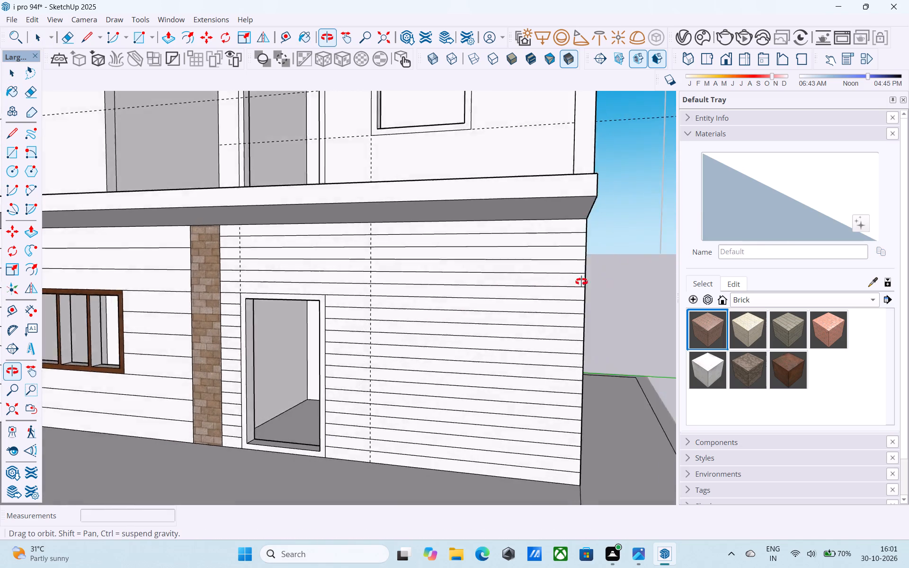
middle_drag(581, 282, 597, 280)
shift+middle_drag(545, 287, 508, 302)
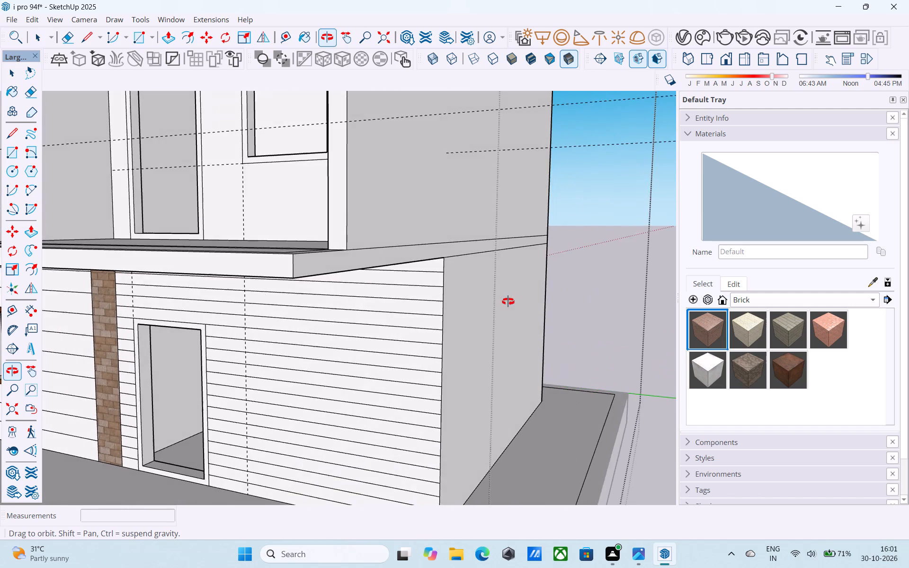
shift+middle_drag(508, 302, 527, 285)
shift+scroll(547, 359, down, 1)
shift+middle_drag(547, 359, 560, 297)
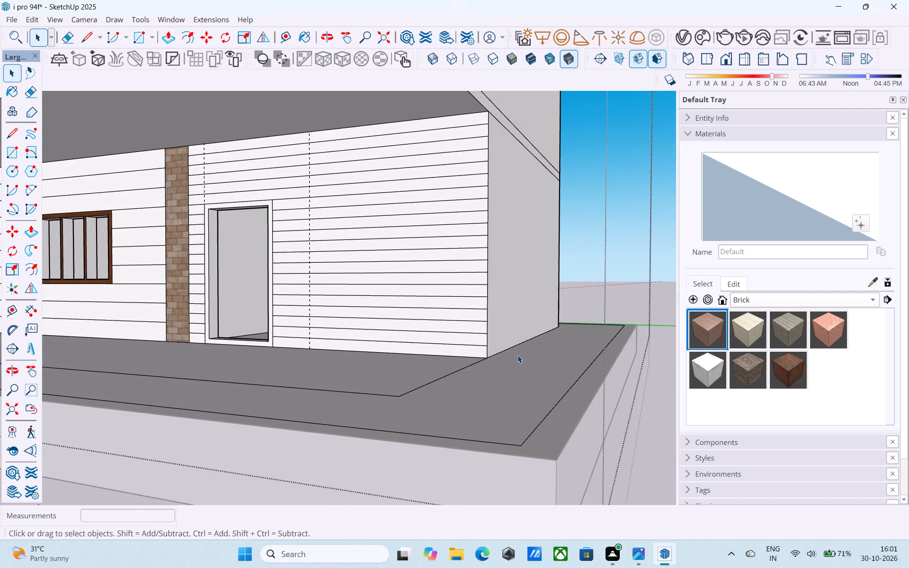
middle_drag(518, 355, 580, 430)
scroll(555, 367, up, 2)
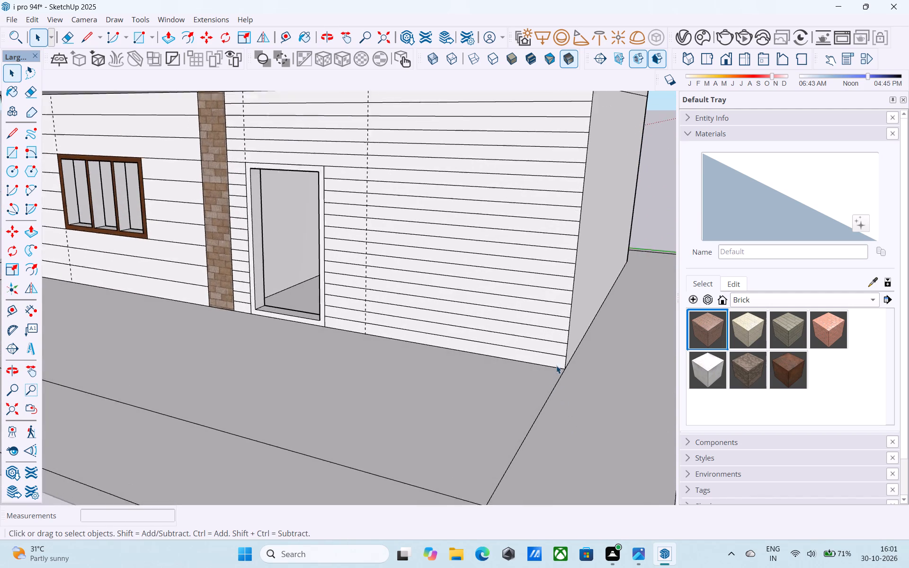
scroll(556, 365, up, 2)
click(568, 363)
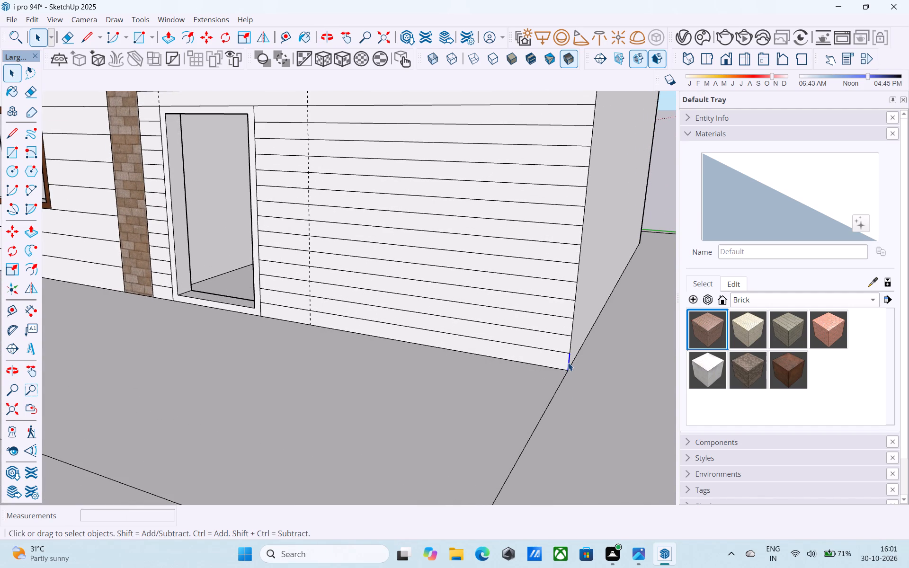
key(m)
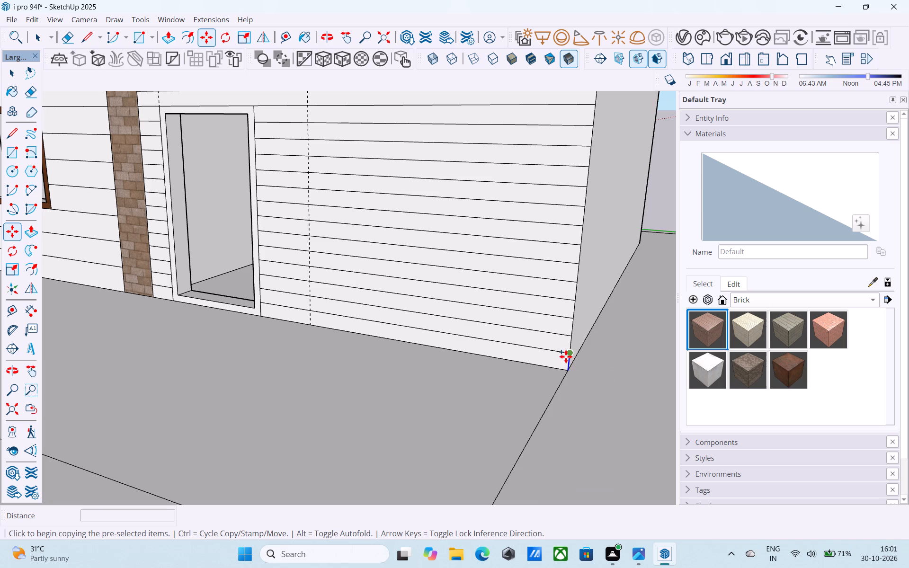
click(569, 355)
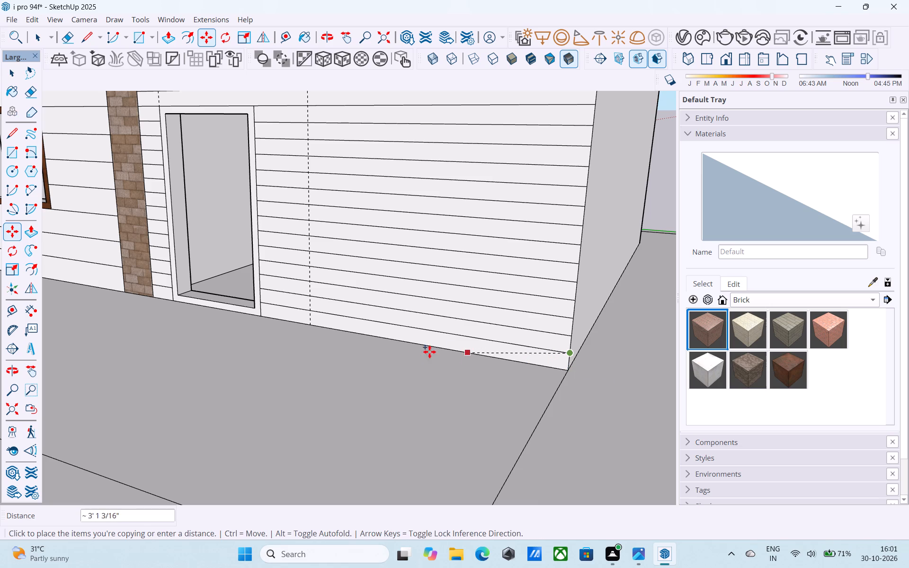
click(261, 306)
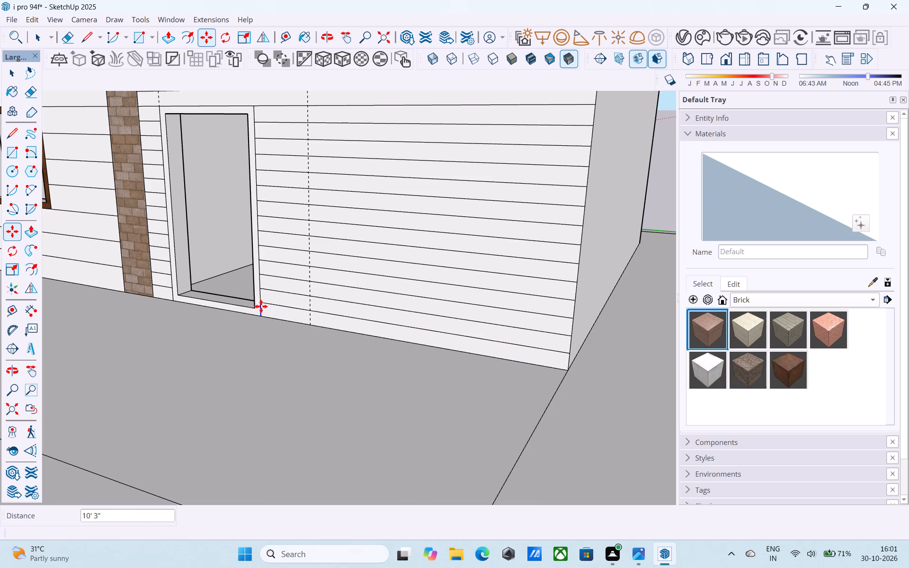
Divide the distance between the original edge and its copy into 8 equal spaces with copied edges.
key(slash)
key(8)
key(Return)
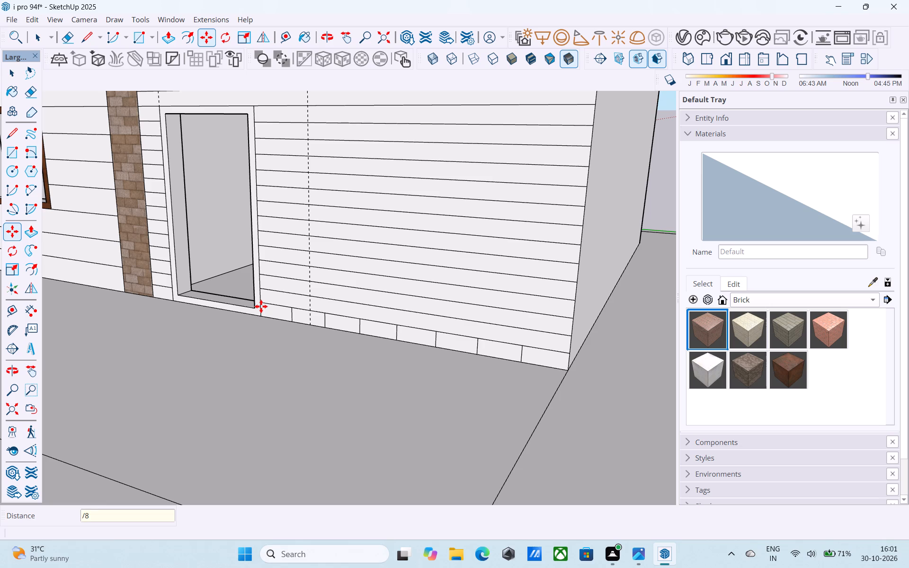
Set the division of the copied edges along the lowest siding strip to 12 equal spaces.
key(slash)
text(12)
key(Return)
Copy the second-lowest siding strip's short vertical edge from the wall corner 10' 3" to the door frame, divided into 17 equal spaces.
key(space)
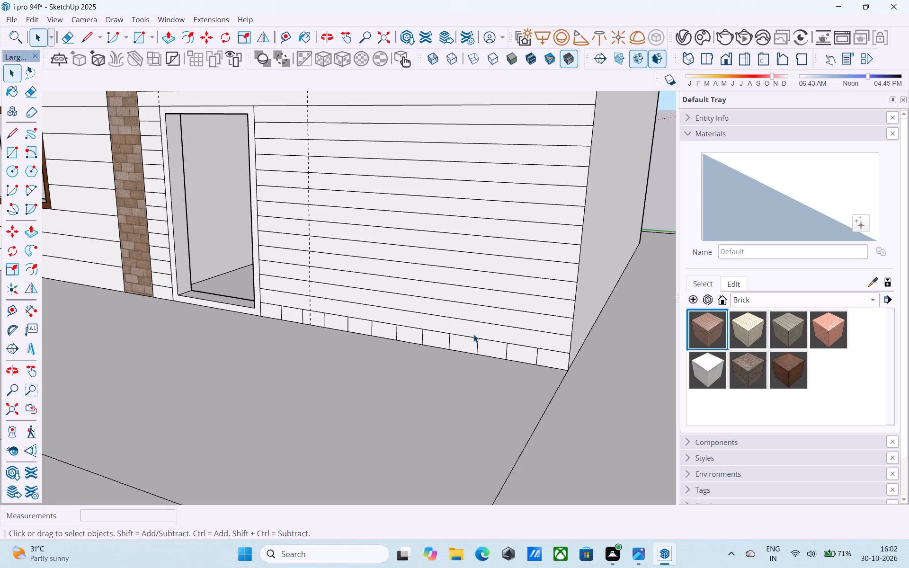
click(571, 346)
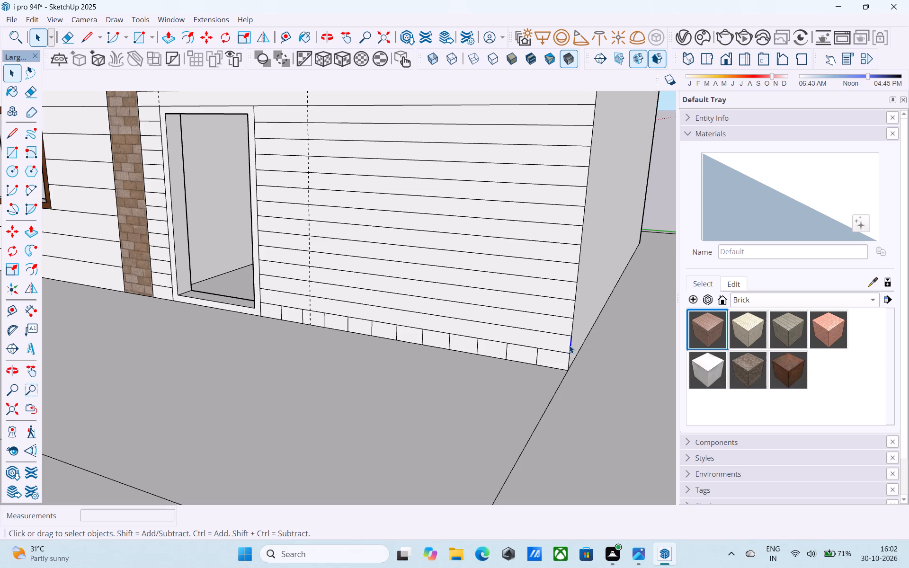
key(m)
click(568, 337)
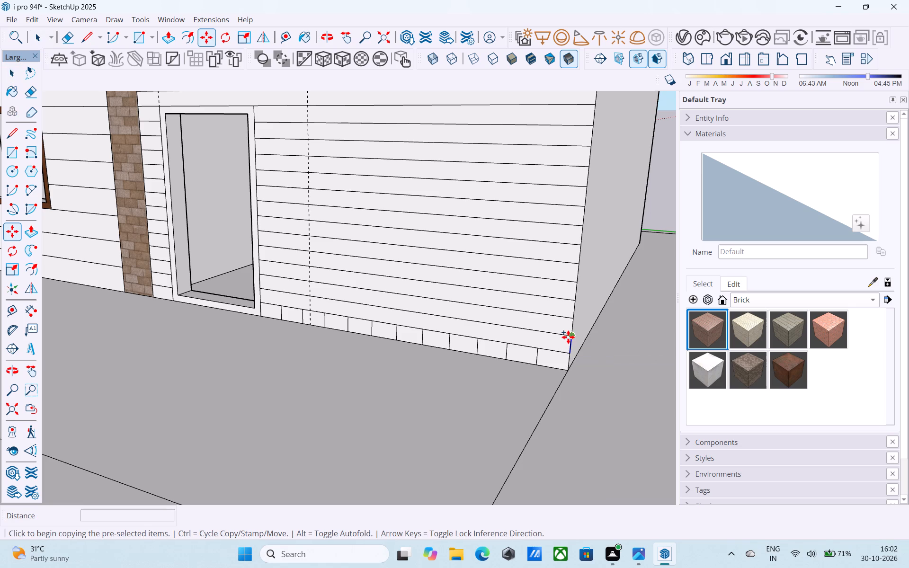
click(262, 290)
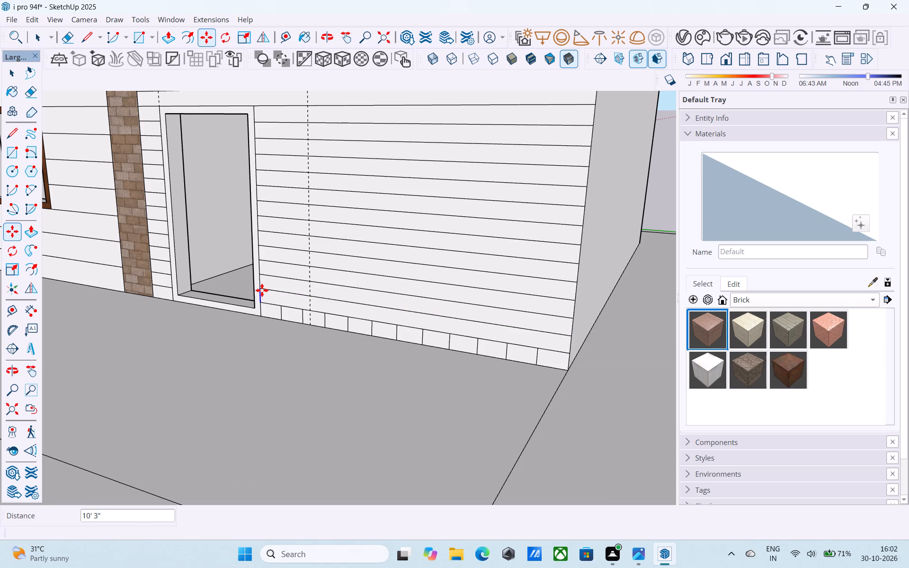
key(slash)
text(17)
key(Return)
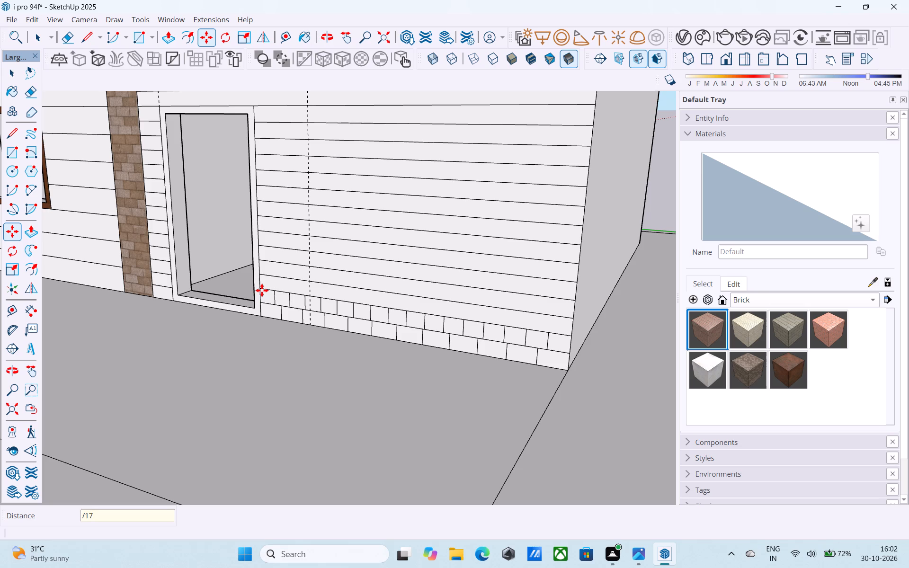
Copy the third-lowest siding strip's short vertical edge from the wall corner 10' 3" to the door frame, divided into 12 equal spaces.
key(space)
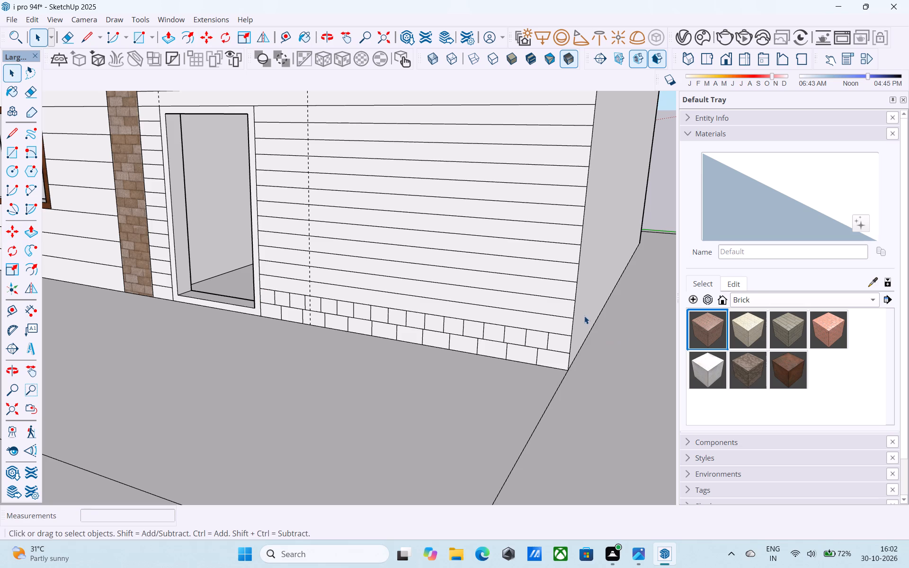
click(572, 319)
click(572, 324)
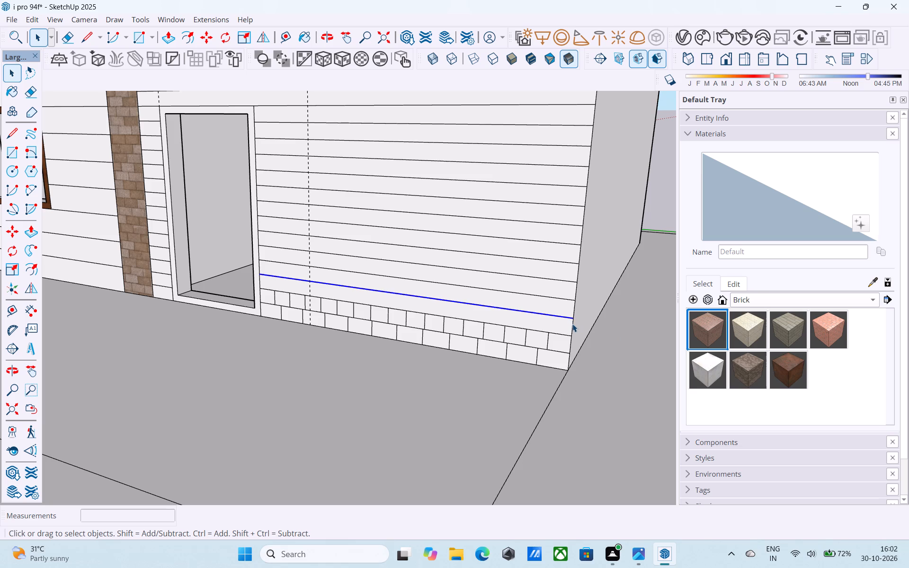
key(m)
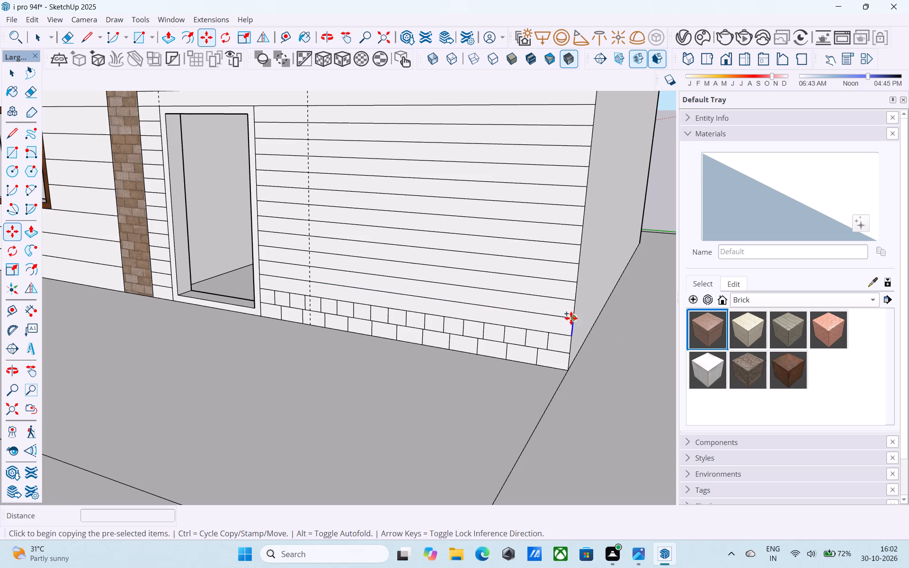
click(572, 317)
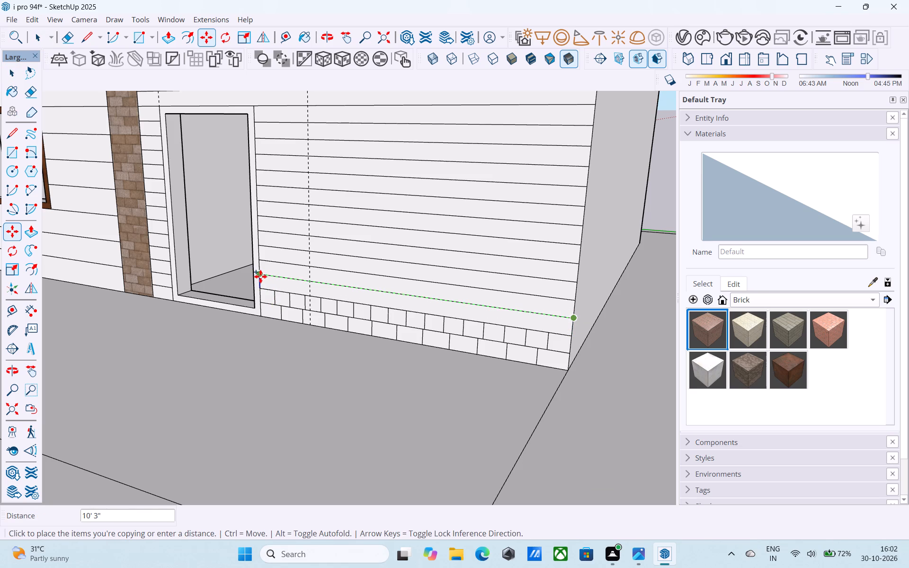
click(260, 276)
text(/12)
key(Return)
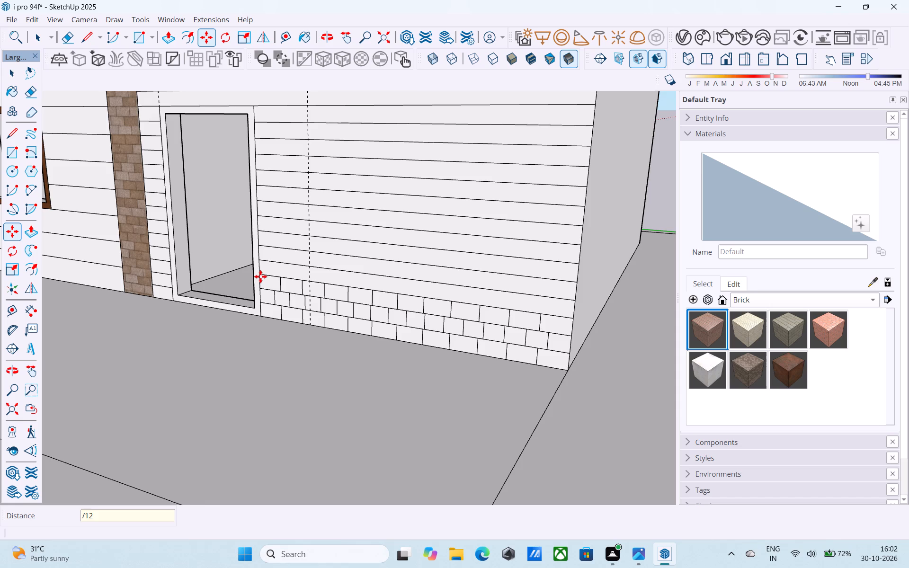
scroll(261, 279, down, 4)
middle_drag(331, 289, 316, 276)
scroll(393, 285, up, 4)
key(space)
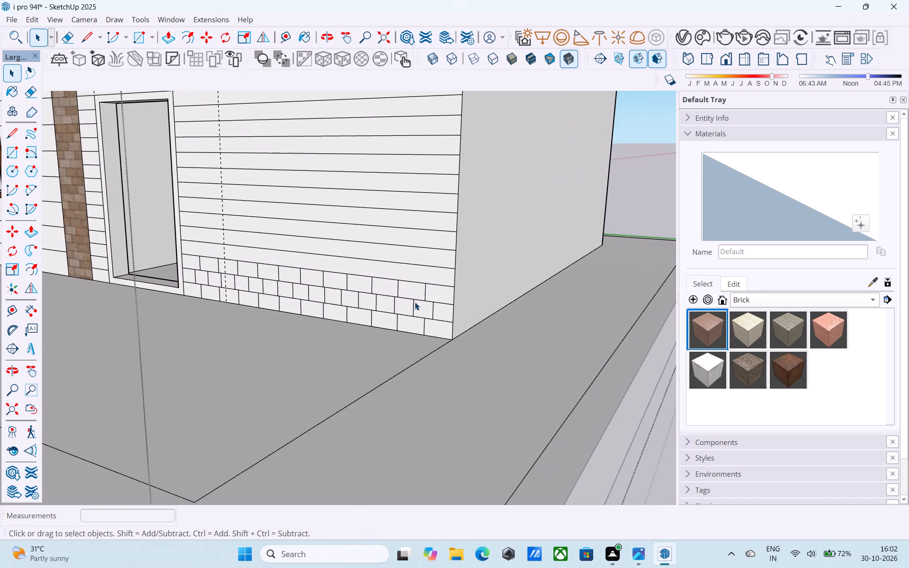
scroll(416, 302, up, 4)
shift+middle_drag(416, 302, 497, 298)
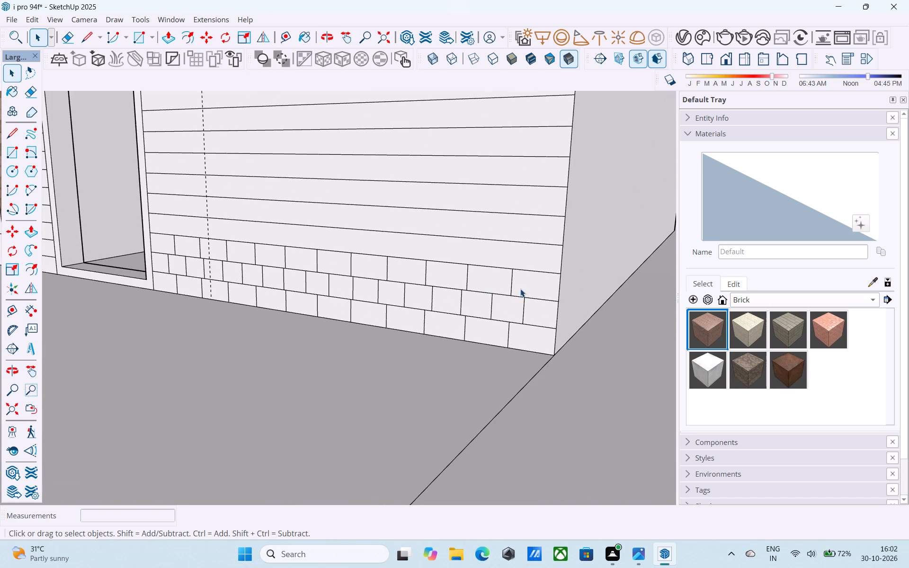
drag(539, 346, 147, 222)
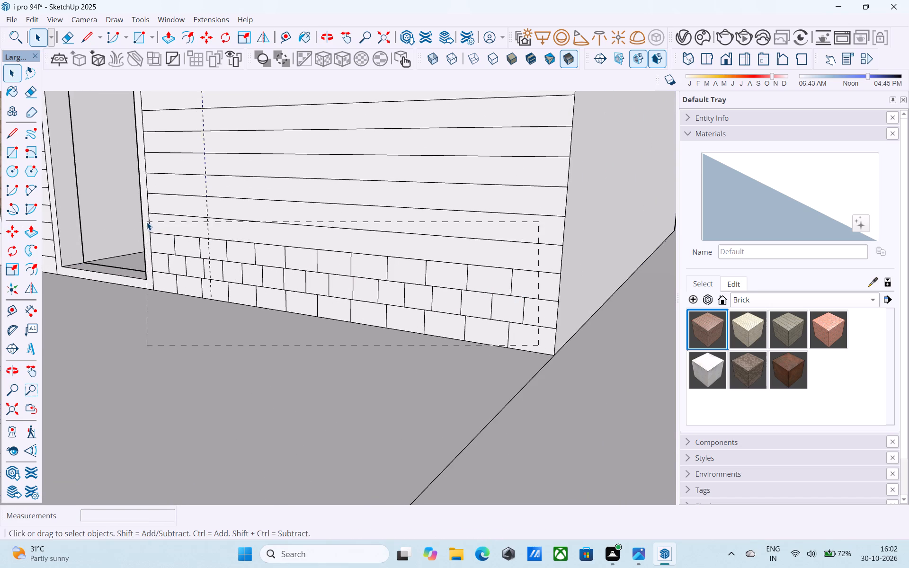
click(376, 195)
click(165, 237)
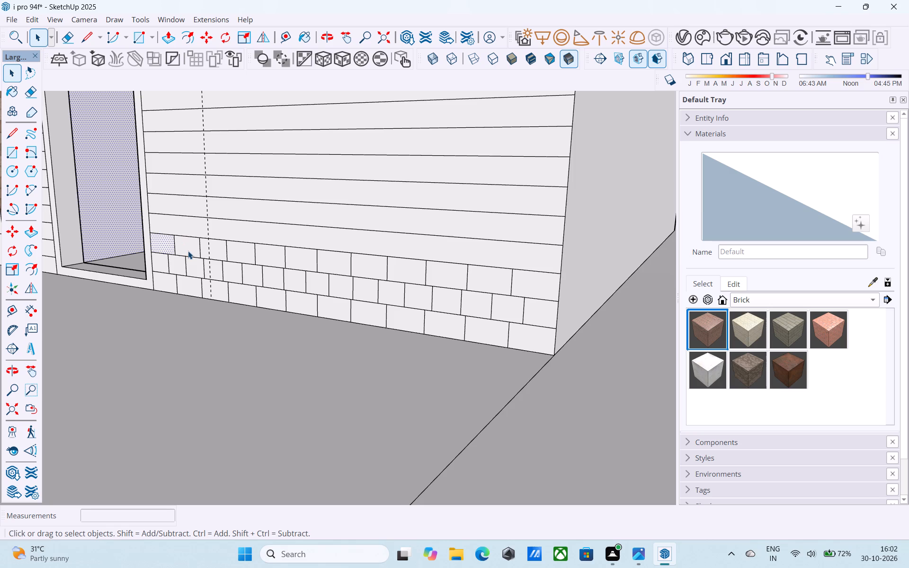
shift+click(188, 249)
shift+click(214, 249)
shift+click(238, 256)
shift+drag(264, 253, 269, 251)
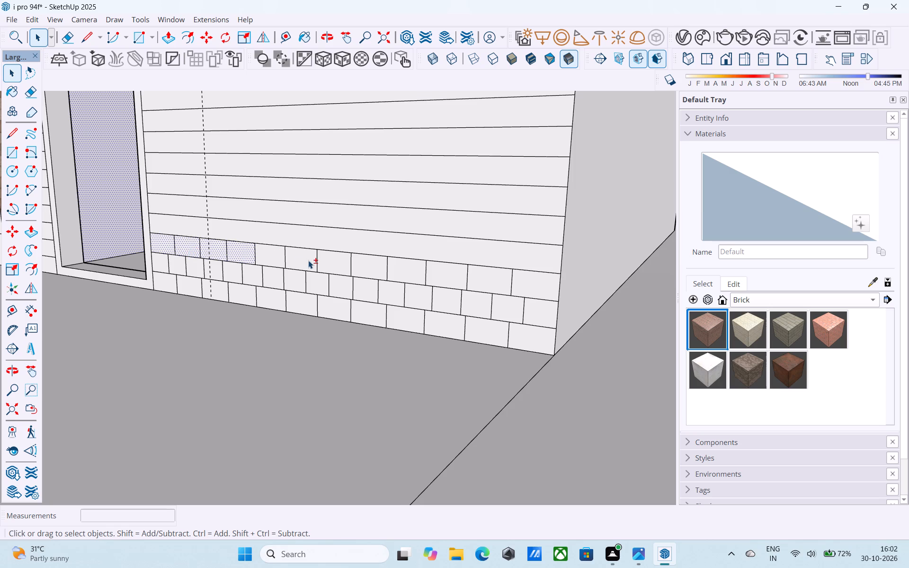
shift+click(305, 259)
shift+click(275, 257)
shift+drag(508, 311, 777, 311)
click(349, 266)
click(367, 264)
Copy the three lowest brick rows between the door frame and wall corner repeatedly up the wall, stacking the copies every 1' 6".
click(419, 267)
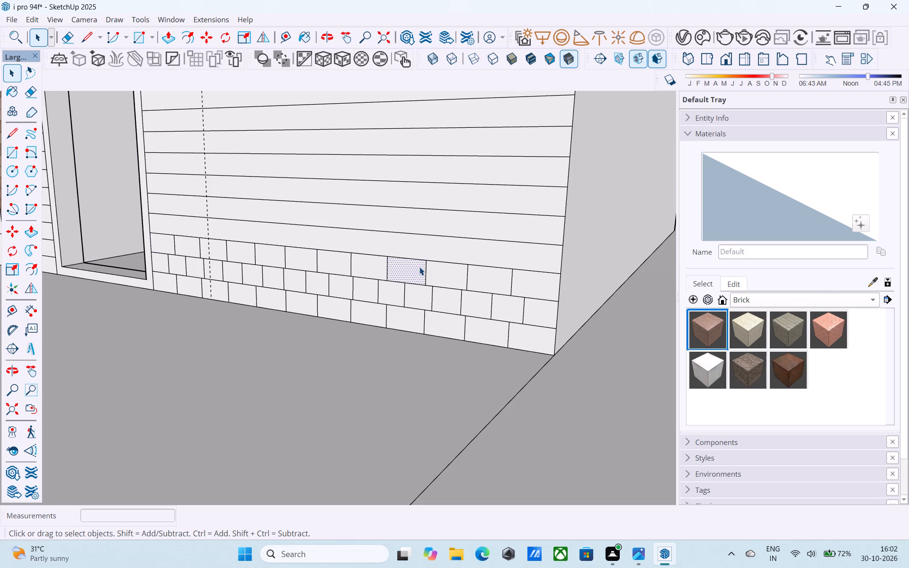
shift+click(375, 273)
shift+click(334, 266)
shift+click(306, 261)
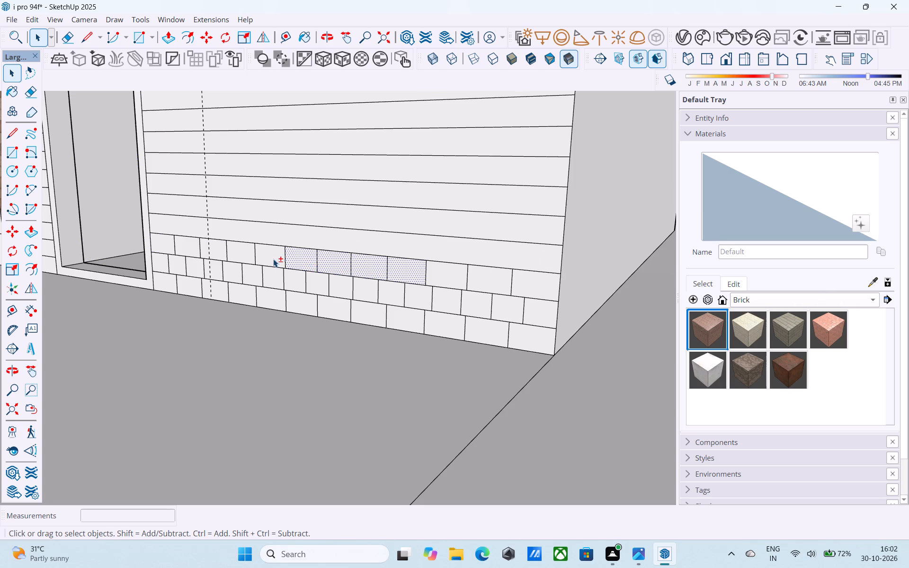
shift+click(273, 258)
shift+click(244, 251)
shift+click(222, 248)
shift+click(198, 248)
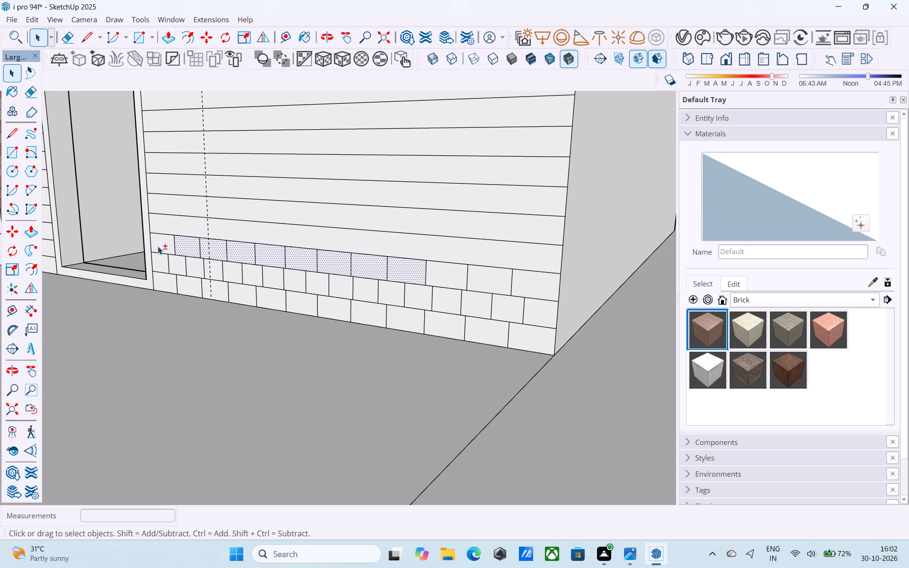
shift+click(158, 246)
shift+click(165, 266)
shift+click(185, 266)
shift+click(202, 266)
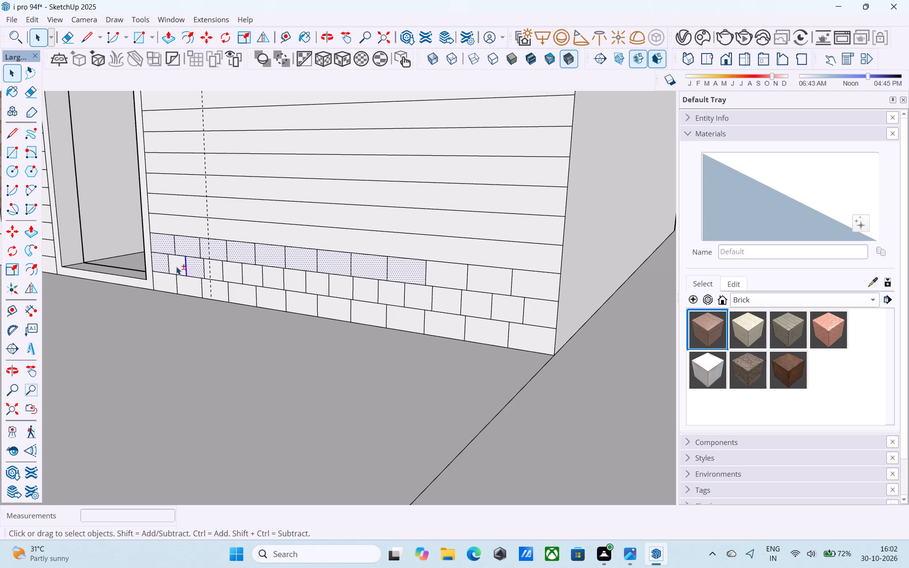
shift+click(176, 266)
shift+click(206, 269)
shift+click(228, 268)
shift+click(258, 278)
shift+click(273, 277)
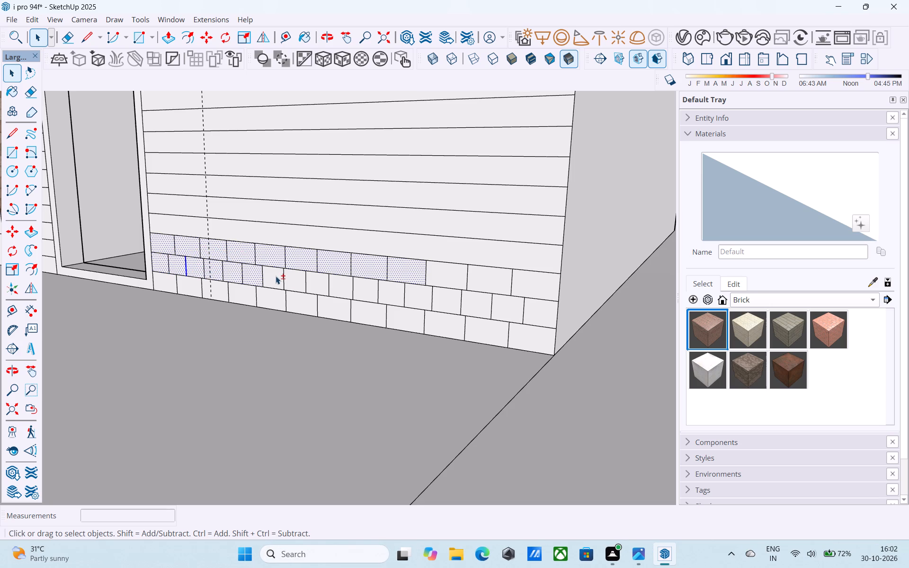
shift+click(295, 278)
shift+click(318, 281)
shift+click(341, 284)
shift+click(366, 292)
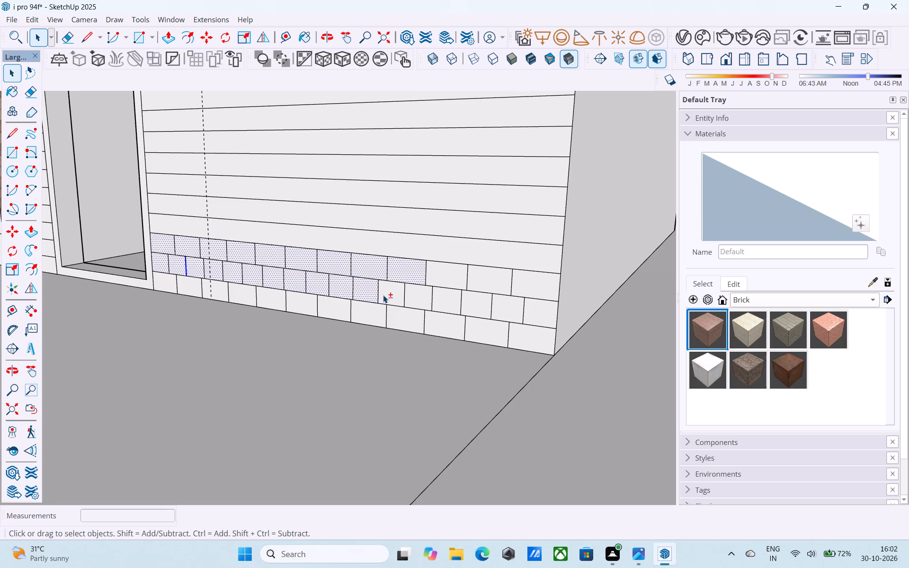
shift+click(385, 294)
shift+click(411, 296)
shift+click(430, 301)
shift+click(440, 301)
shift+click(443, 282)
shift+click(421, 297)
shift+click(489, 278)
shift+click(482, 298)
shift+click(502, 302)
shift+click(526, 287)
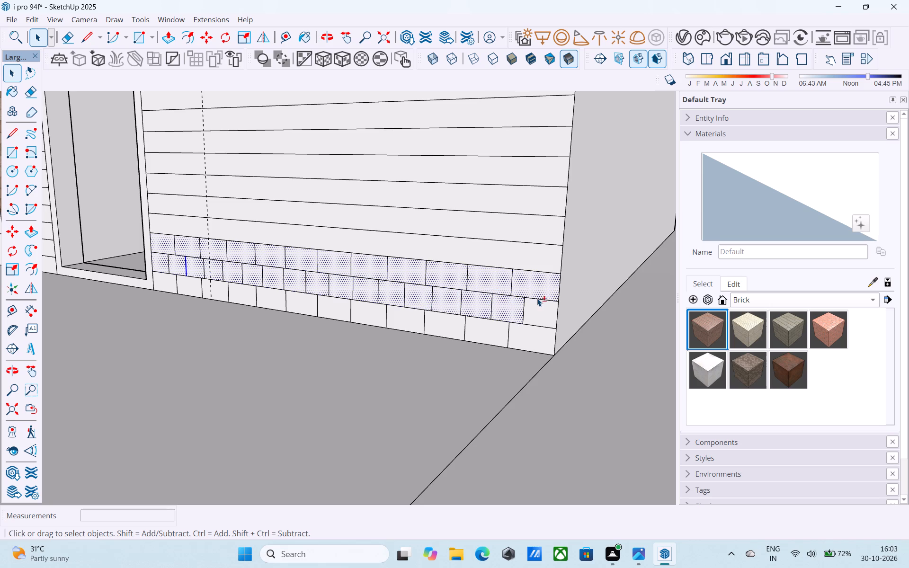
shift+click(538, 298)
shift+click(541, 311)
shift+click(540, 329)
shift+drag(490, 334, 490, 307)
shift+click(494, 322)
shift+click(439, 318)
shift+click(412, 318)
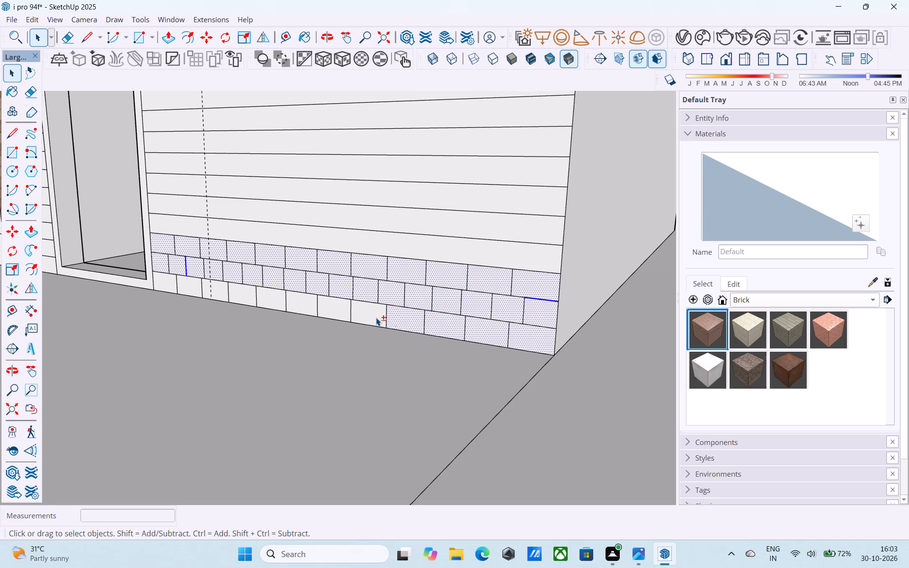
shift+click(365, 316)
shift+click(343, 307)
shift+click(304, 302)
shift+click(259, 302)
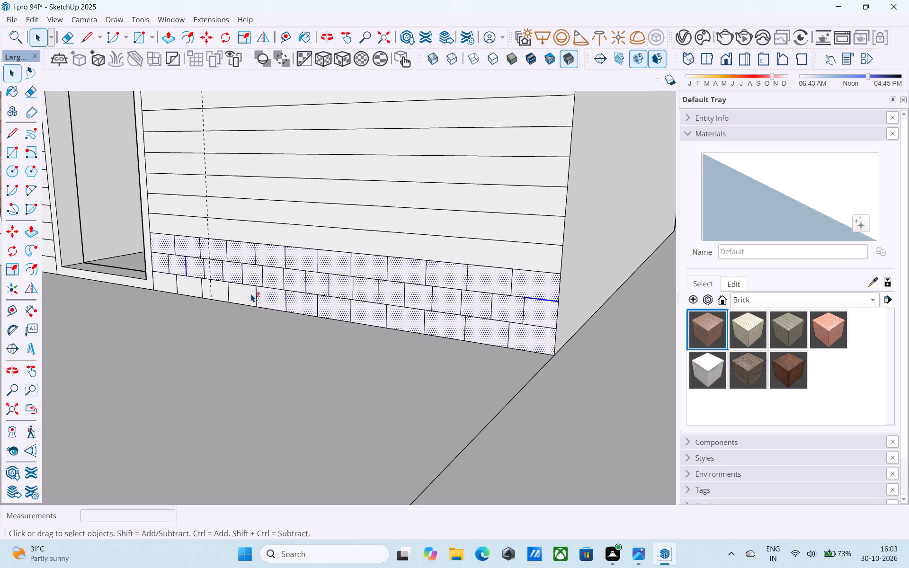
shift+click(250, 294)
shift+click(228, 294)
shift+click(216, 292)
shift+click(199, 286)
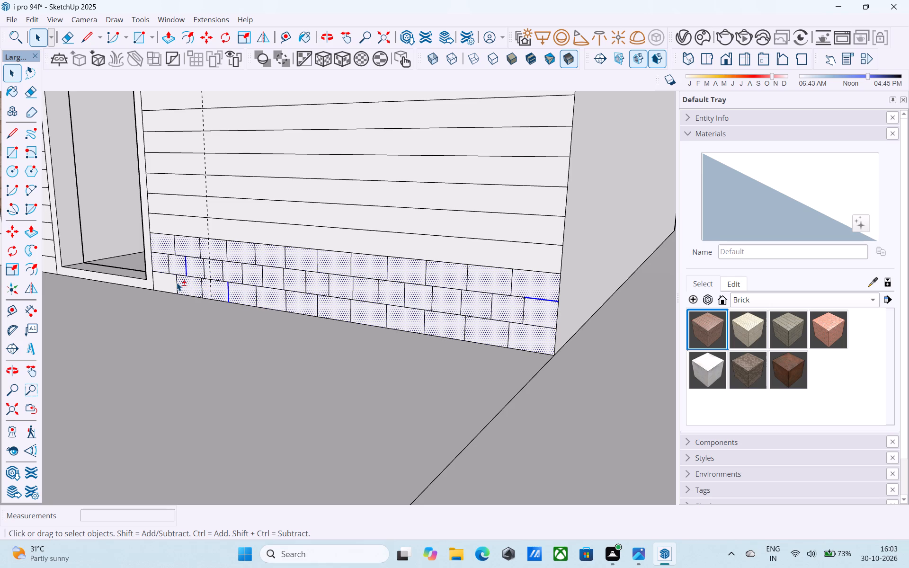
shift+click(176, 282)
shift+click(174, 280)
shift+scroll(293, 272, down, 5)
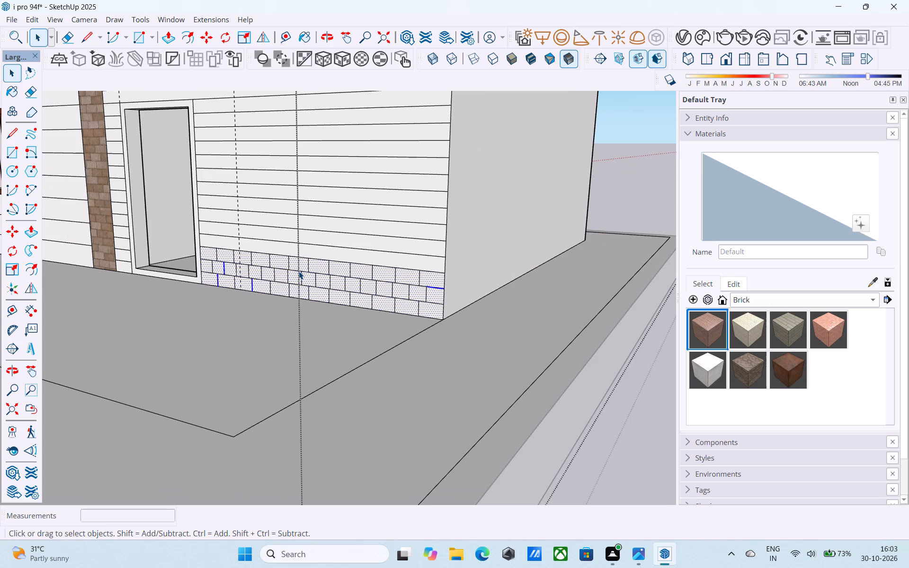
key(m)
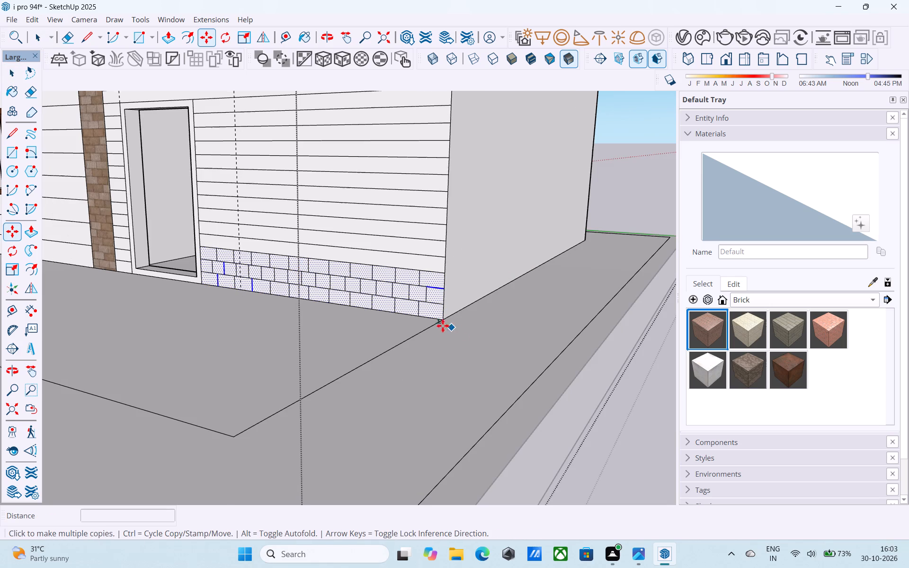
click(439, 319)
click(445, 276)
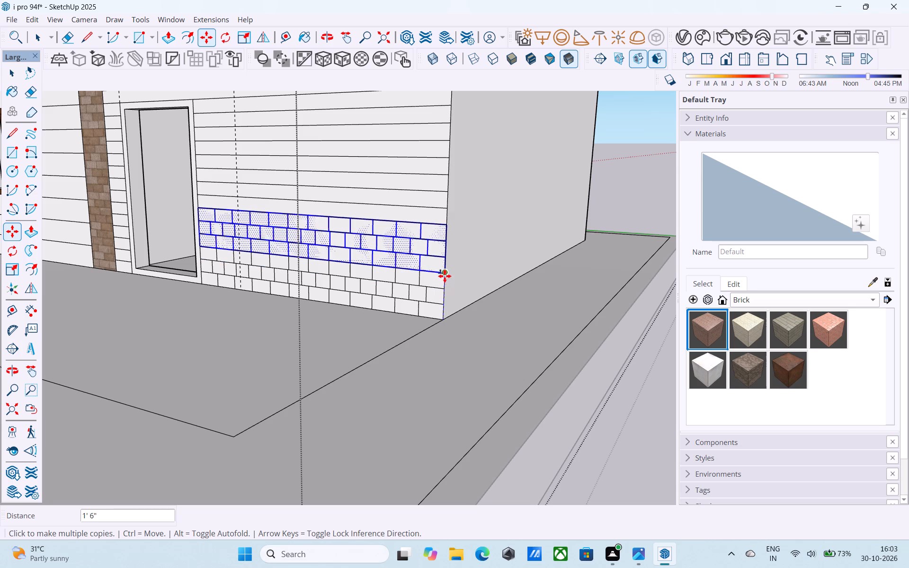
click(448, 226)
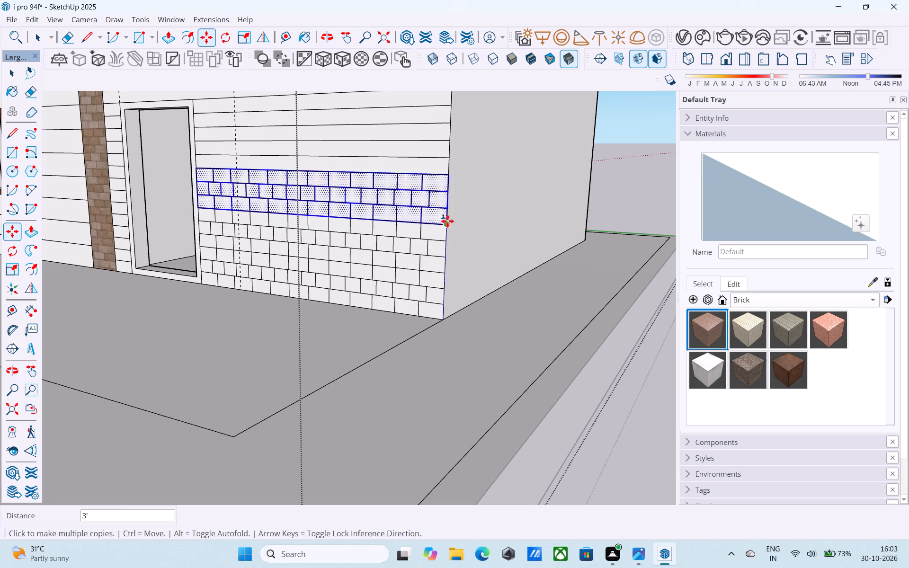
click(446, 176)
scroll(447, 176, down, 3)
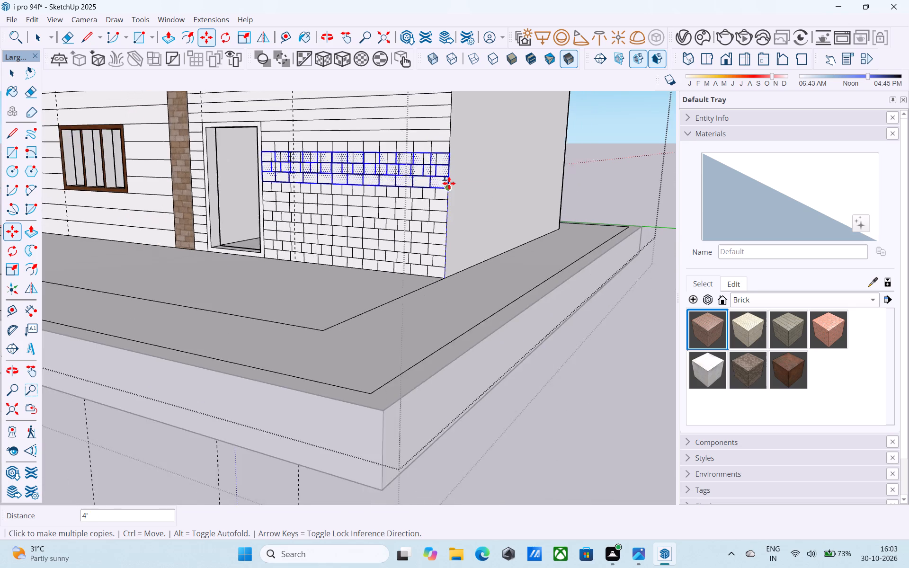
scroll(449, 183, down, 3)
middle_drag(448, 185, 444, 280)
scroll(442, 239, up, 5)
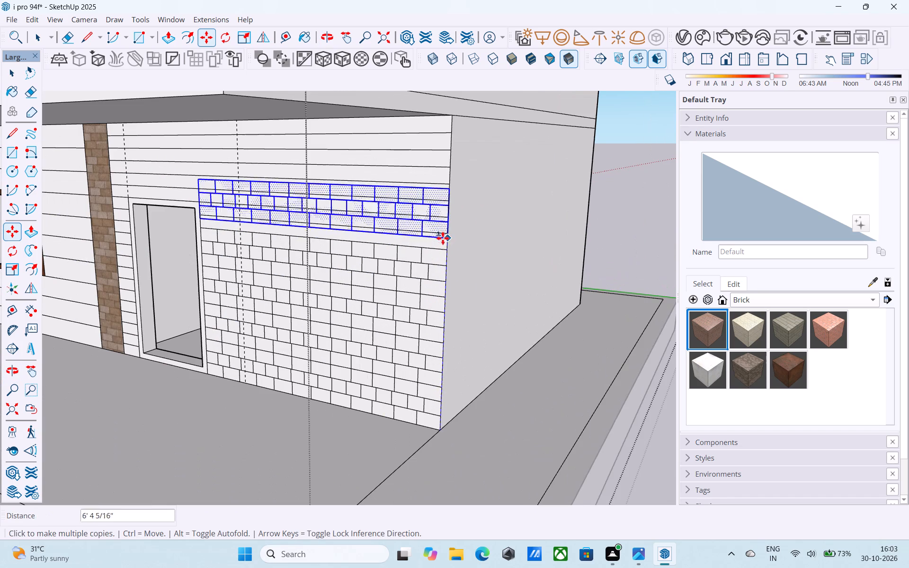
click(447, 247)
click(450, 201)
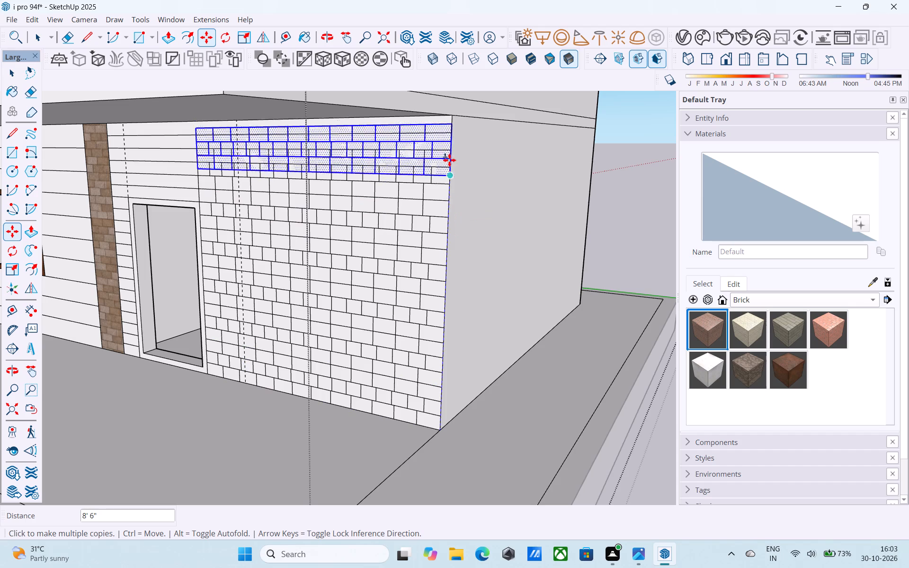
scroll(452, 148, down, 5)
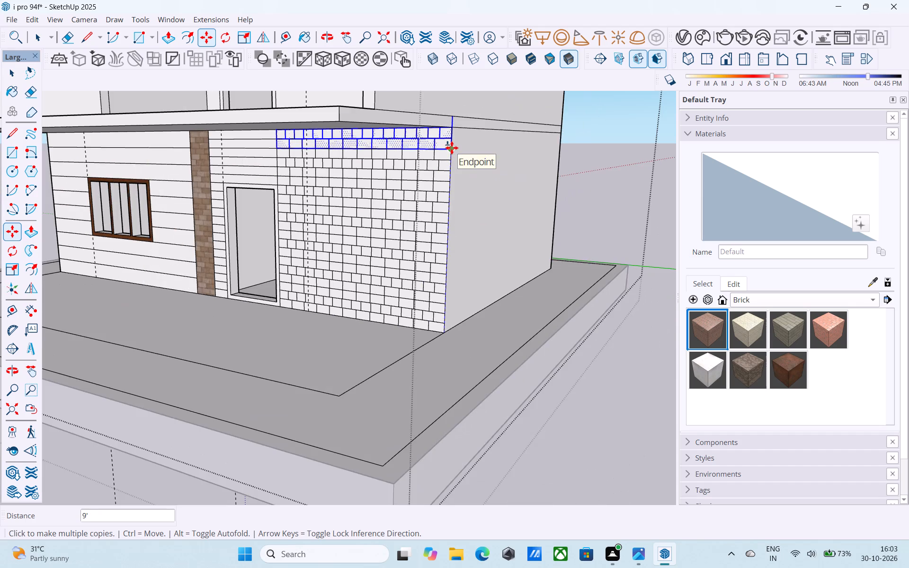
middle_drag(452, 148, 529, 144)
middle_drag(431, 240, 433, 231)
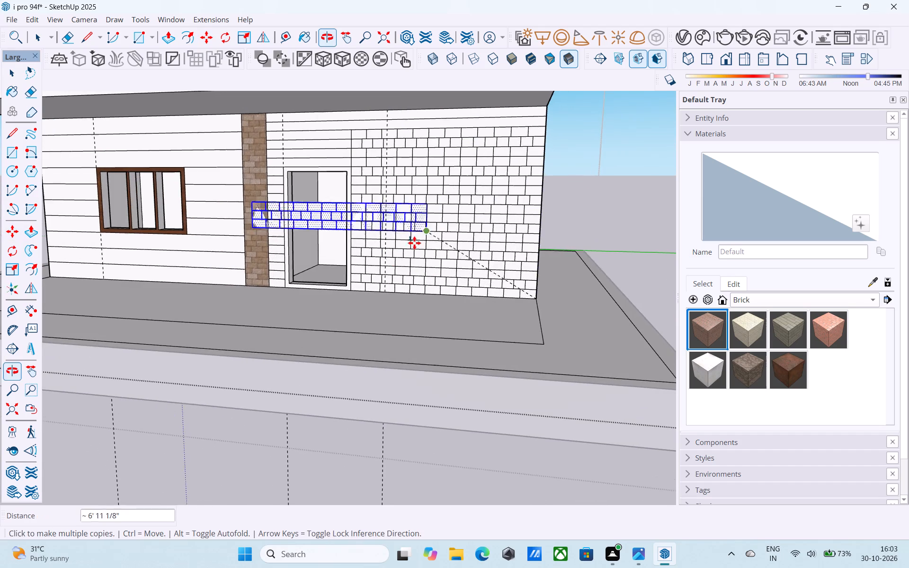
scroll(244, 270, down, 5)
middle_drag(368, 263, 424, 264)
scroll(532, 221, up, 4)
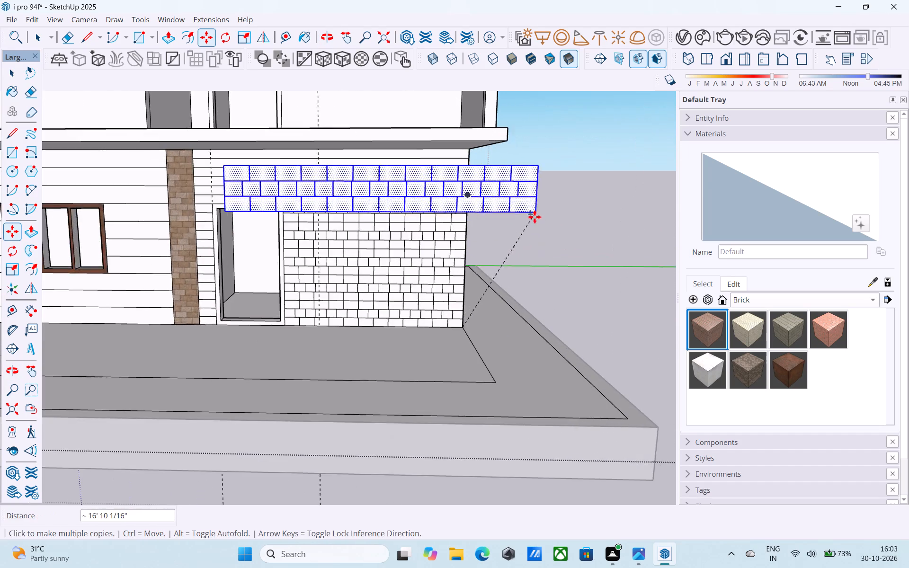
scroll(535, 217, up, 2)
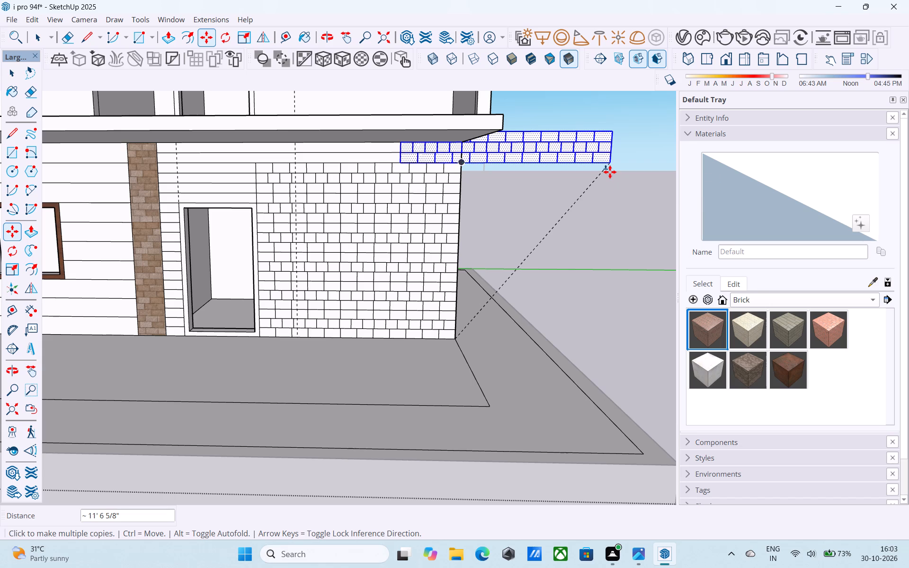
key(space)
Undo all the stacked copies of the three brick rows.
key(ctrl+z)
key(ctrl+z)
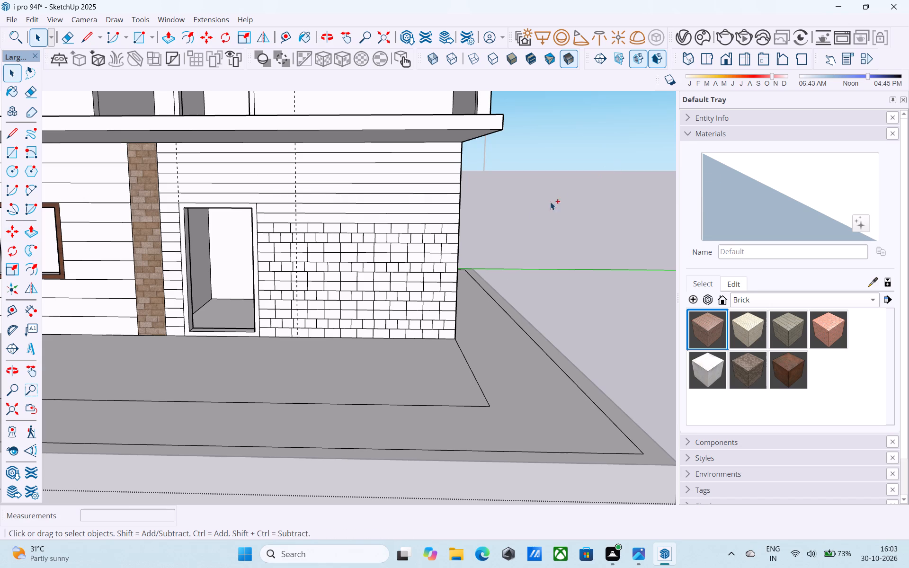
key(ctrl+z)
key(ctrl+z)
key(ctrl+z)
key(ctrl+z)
Select all the bricks in the two lowest rows between the door frame and the wall corner.
scroll(431, 302, up, 3)
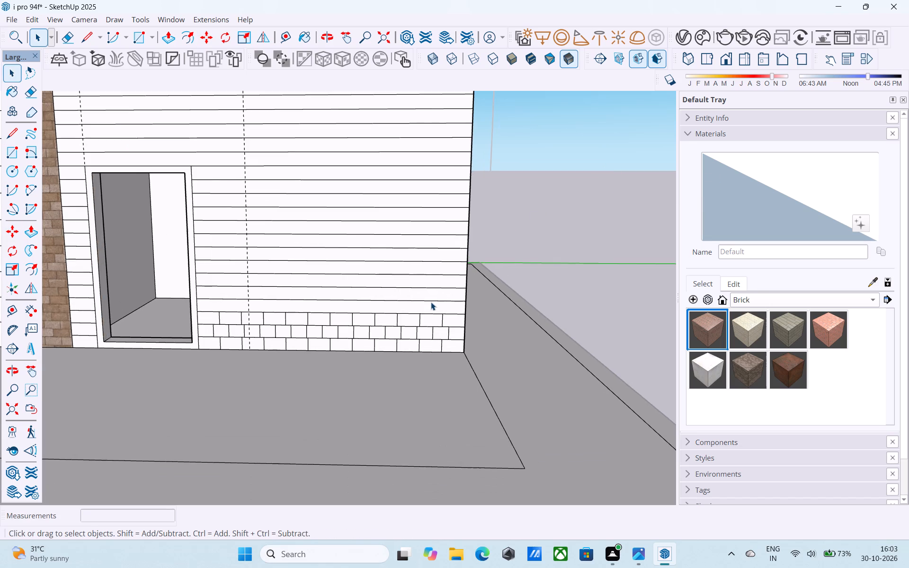
shift+middle_drag(419, 305, 494, 266)
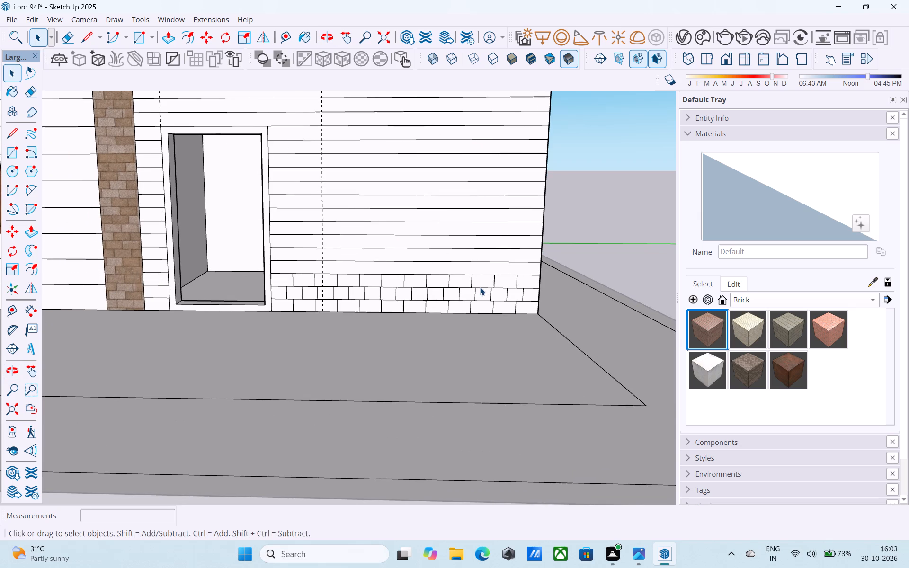
scroll(288, 305, up, 4)
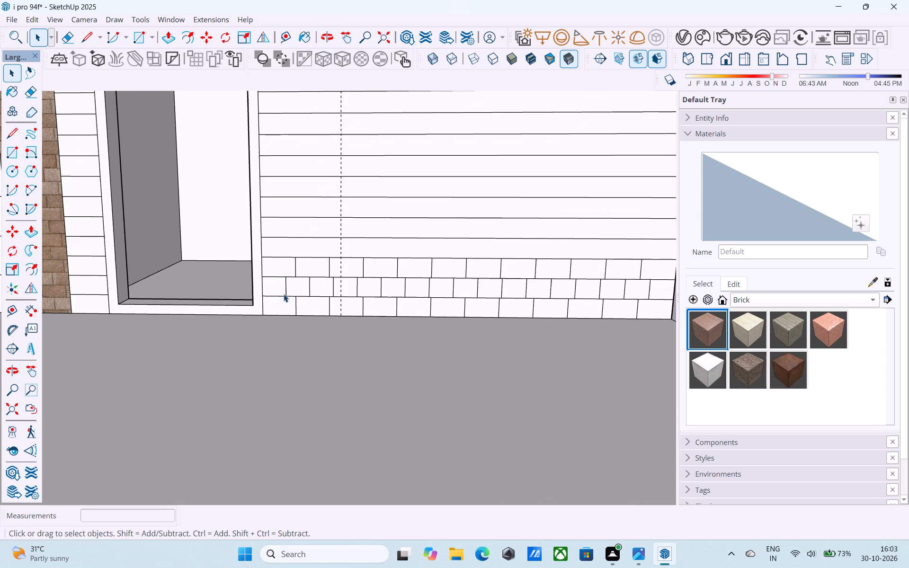
click(284, 292)
click(290, 291)
shift+click(275, 291)
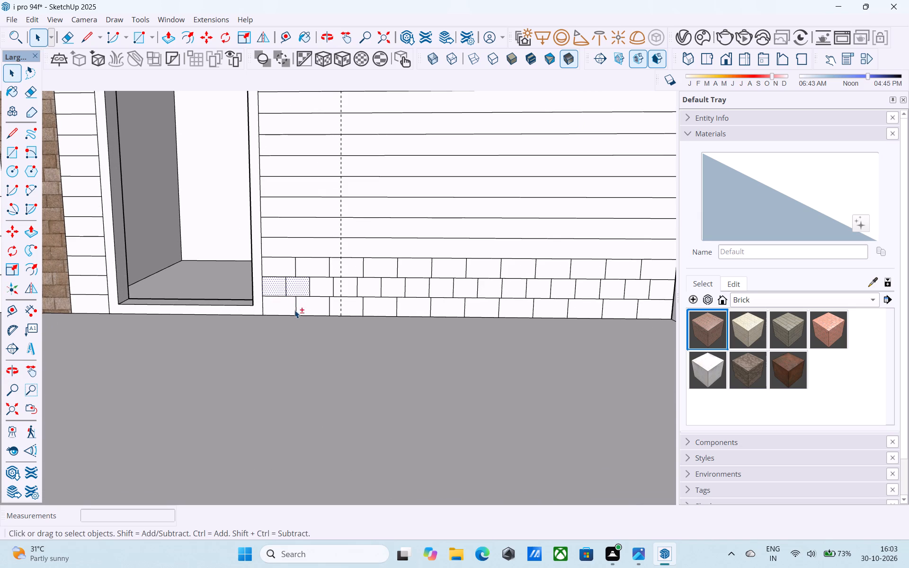
shift+click(291, 304)
shift+click(303, 305)
shift+click(331, 284)
shift+click(347, 291)
shift+click(348, 308)
shift+click(377, 307)
shift+click(373, 288)
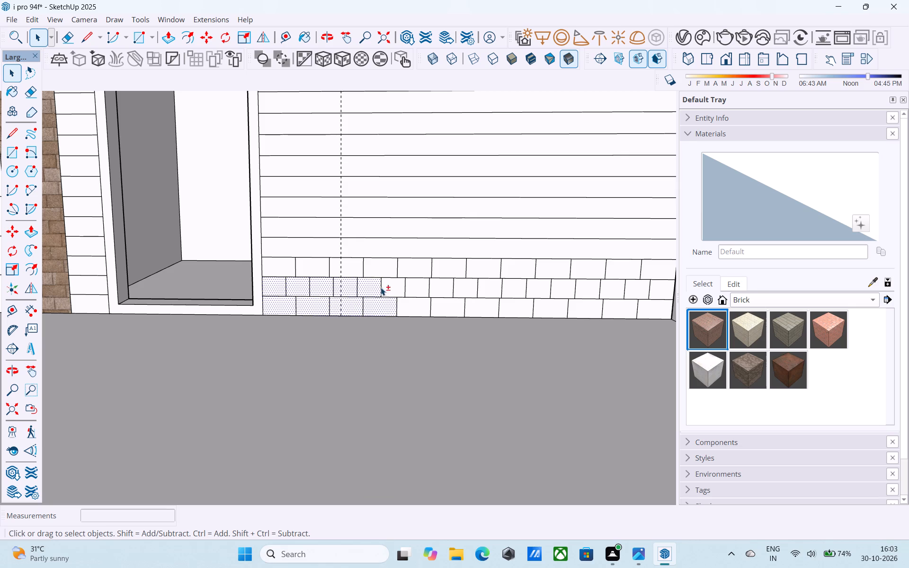
click(391, 287)
shift+click(418, 290)
shift+click(423, 305)
shift+click(444, 293)
shift+click(447, 306)
shift+click(462, 291)
shift+click(477, 308)
shift+click(494, 290)
shift+click(512, 304)
shift+click(518, 290)
shift+click(532, 291)
shift+click(546, 307)
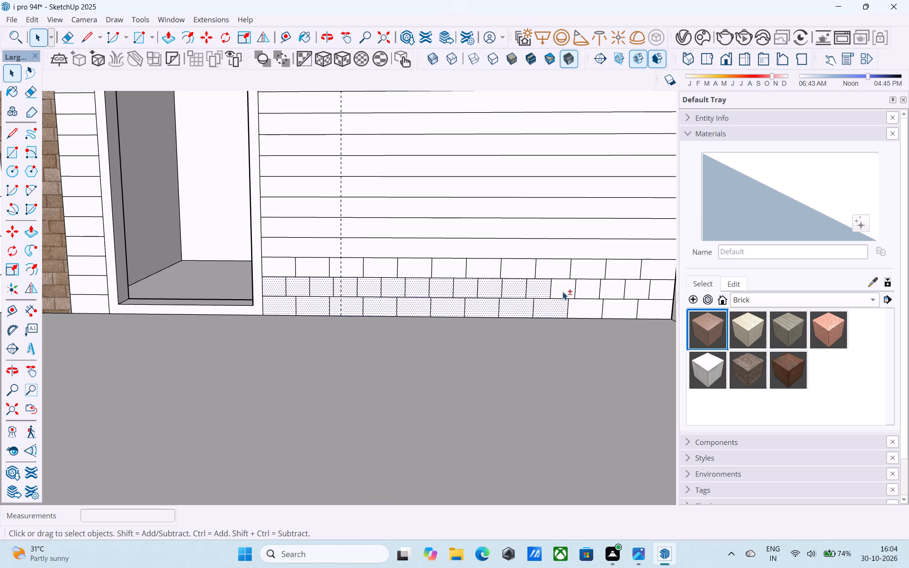
shift+click(562, 292)
shift+click(586, 309)
shift+click(596, 292)
shift+click(604, 290)
shift+click(623, 306)
shift+click(637, 292)
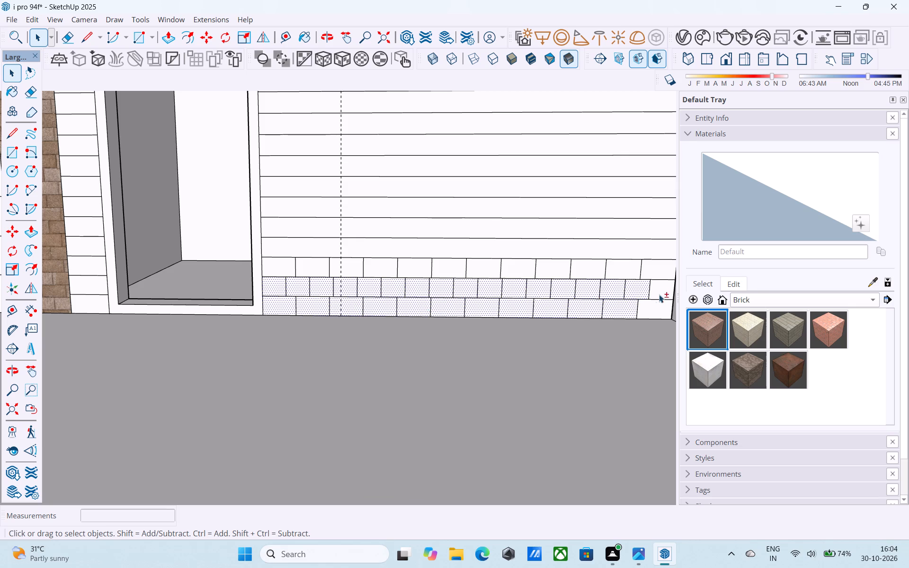
shift+click(661, 289)
shift+click(658, 306)
shift+middle_drag(647, 308, 528, 308)
shift+middle_drag(528, 308, 528, 318)
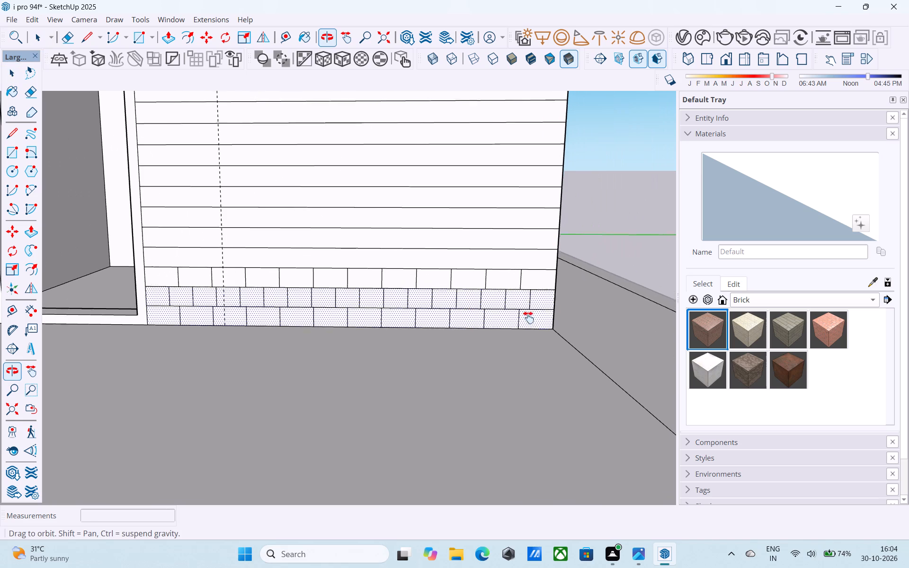
shift+middle_drag(528, 318, 499, 322)
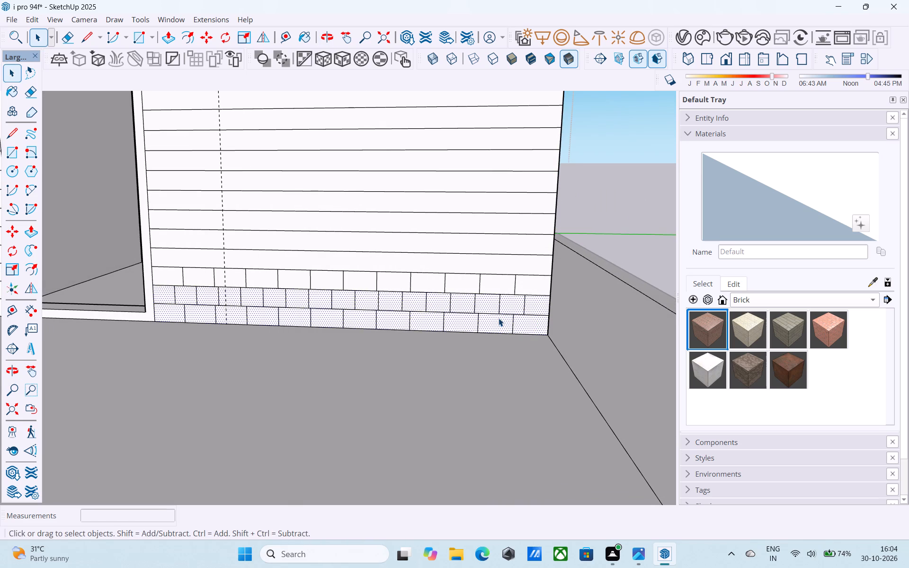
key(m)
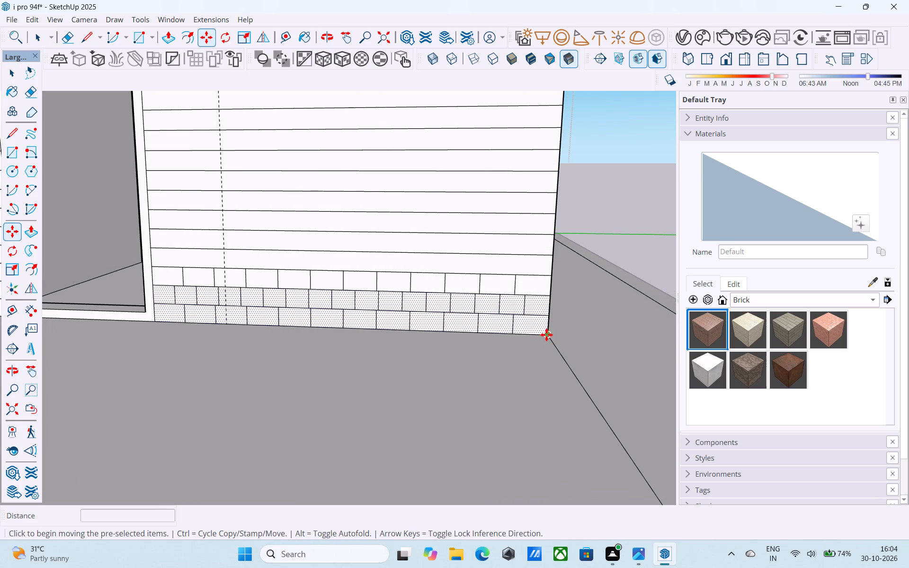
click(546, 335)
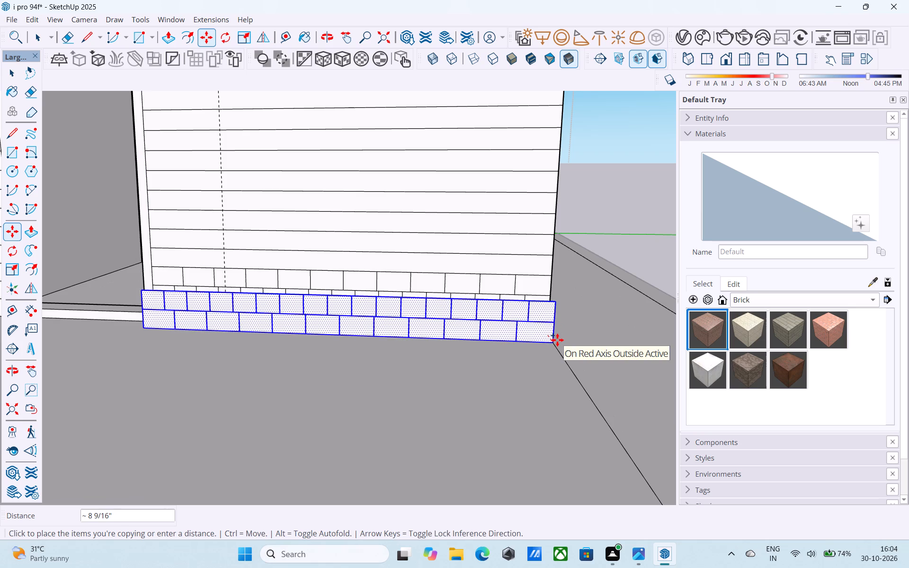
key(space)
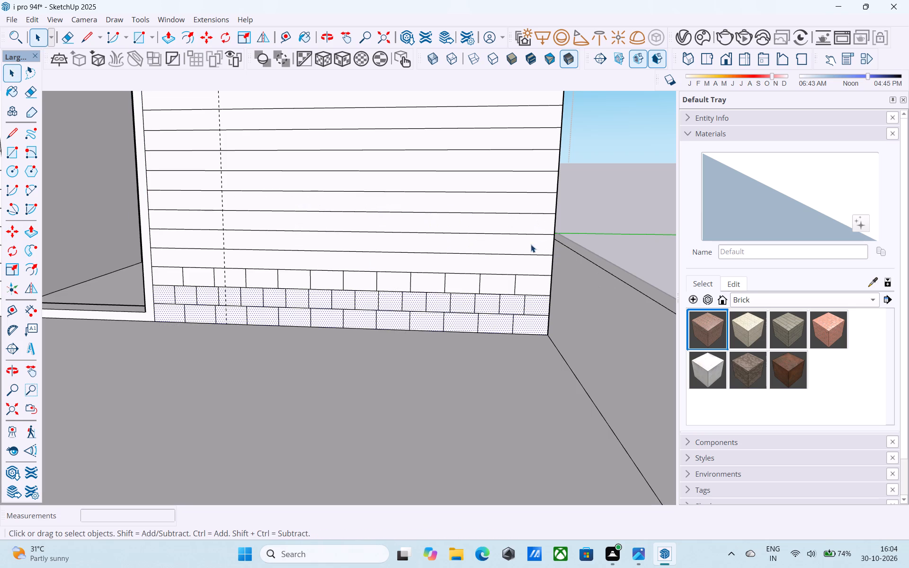
Copy the two selected brick rows repeatedly up the wall from the bottom corner, stacking the copies every 1' up to the ceiling.
key(m)
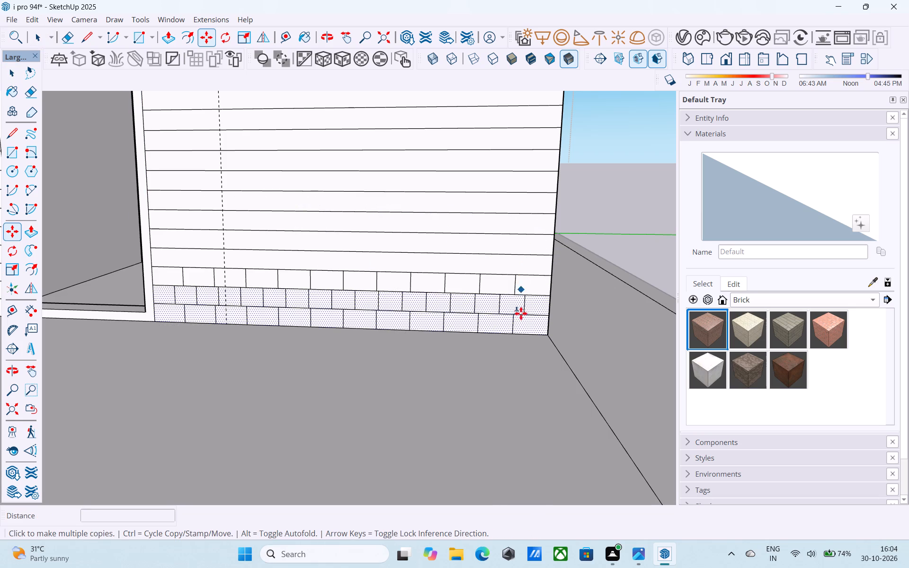
click(543, 337)
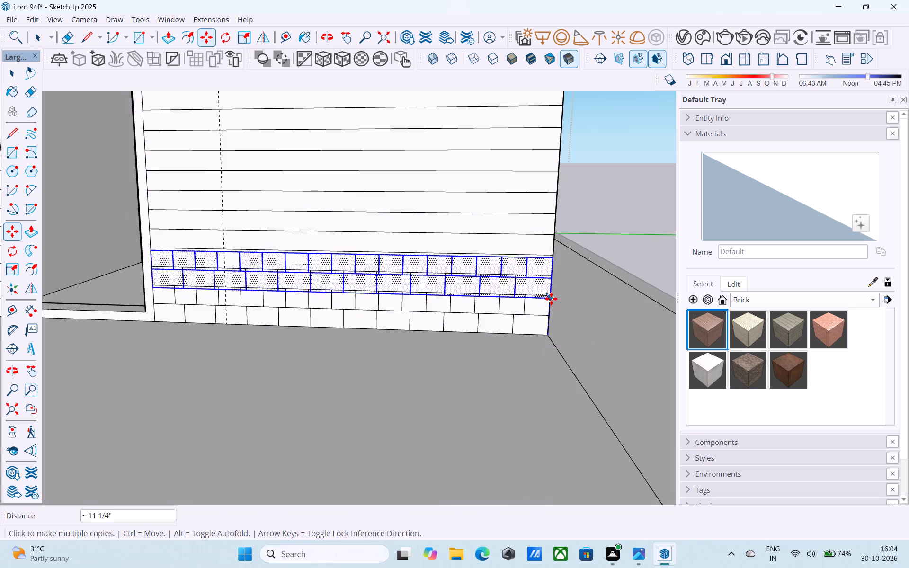
scroll(552, 295, up, 5)
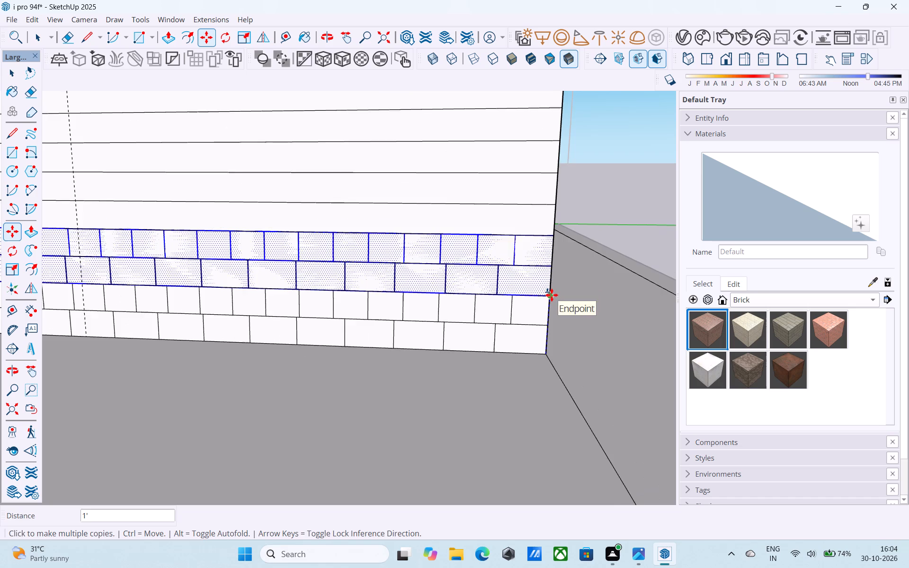
middle_drag(533, 285, 364, 293)
click(551, 324)
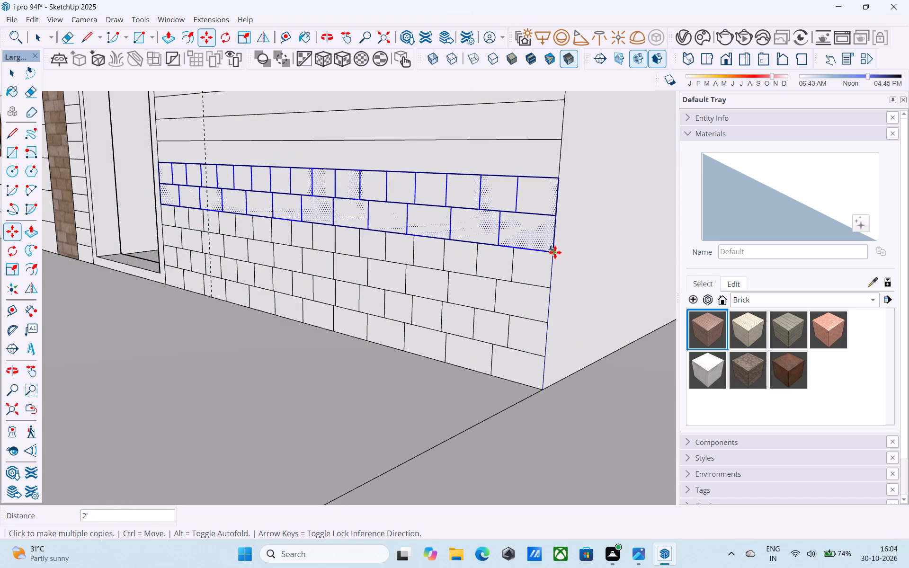
click(555, 252)
scroll(534, 304, down, 5)
middle_drag(504, 340, 519, 397)
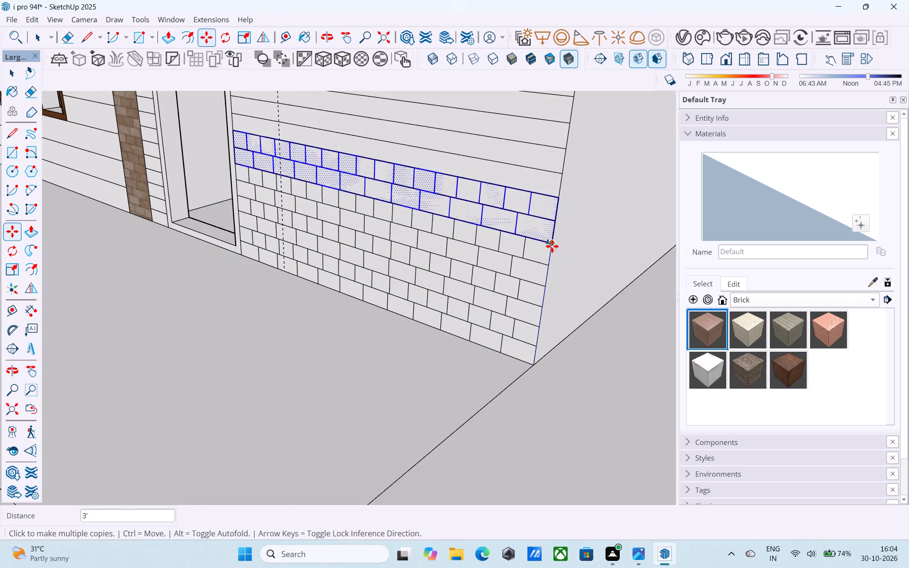
click(551, 245)
scroll(552, 245, down, 6)
middle_drag(552, 245, 535, 359)
middle_drag(529, 335, 538, 282)
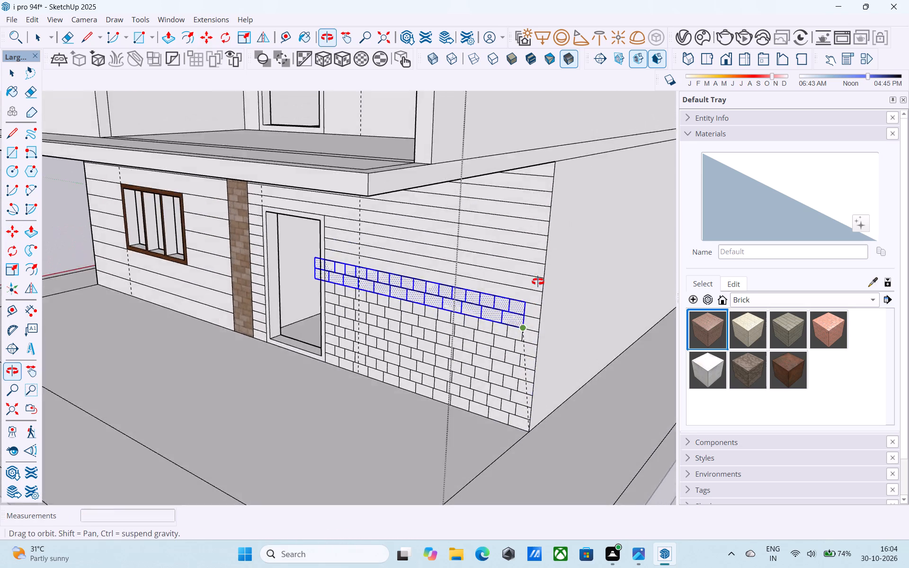
middle_drag(538, 282, 543, 270)
scroll(530, 302, up, 4)
click(544, 337)
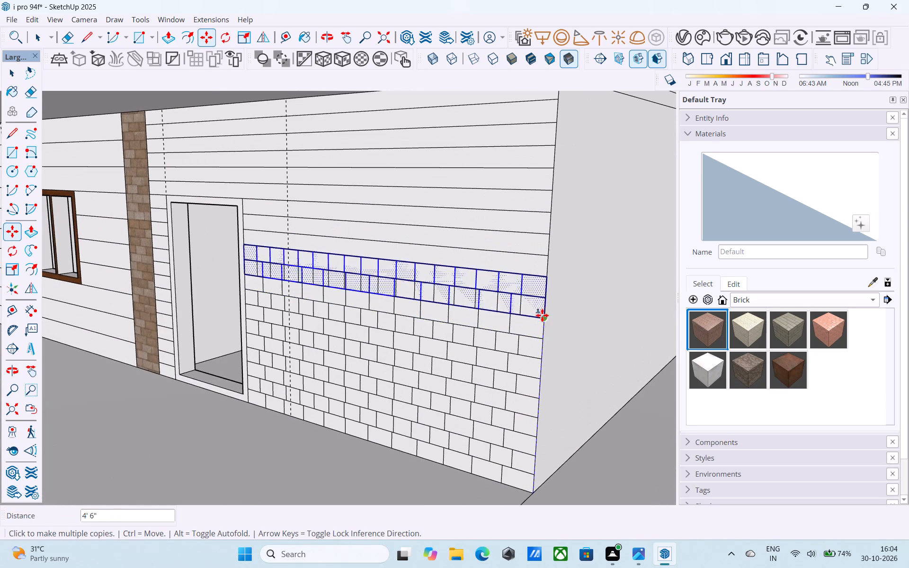
click(545, 296)
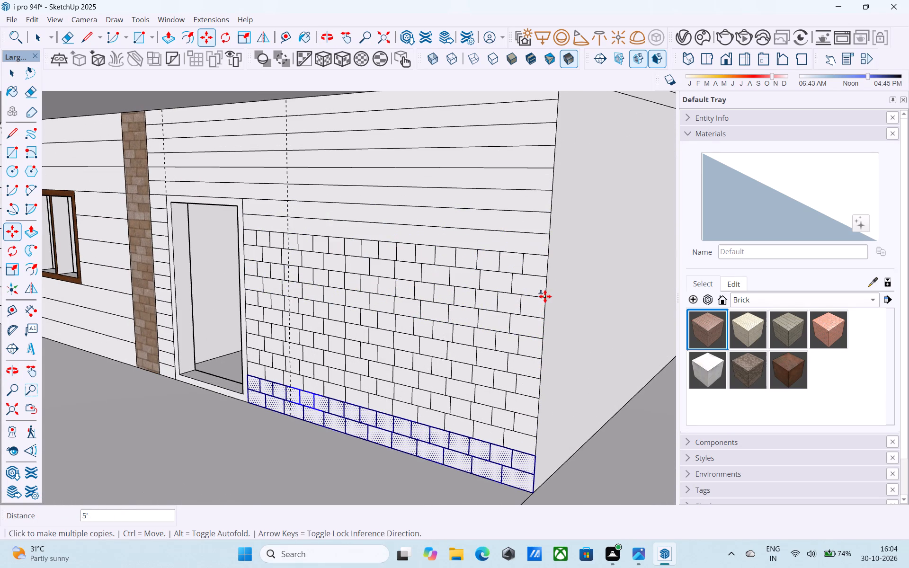
click(548, 251)
click(548, 213)
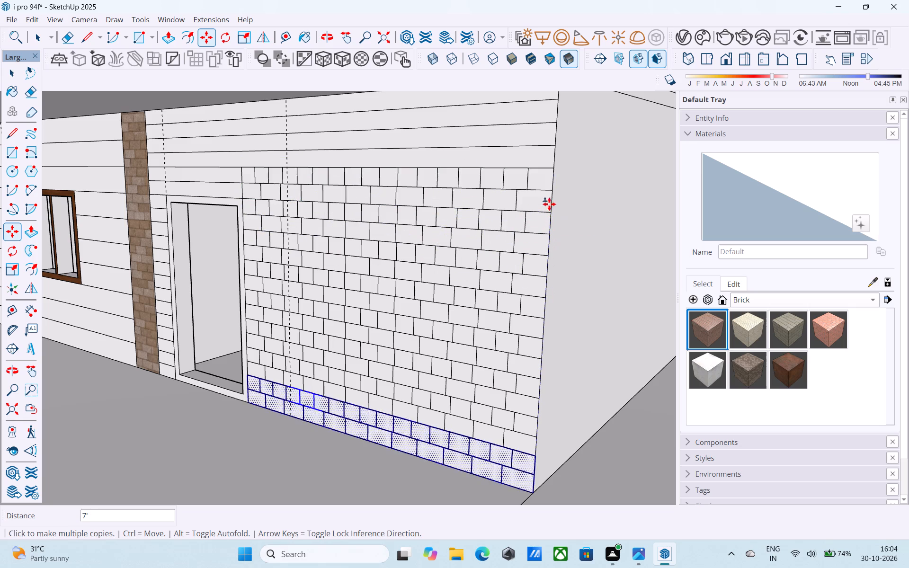
click(554, 168)
scroll(495, 302, down, 2)
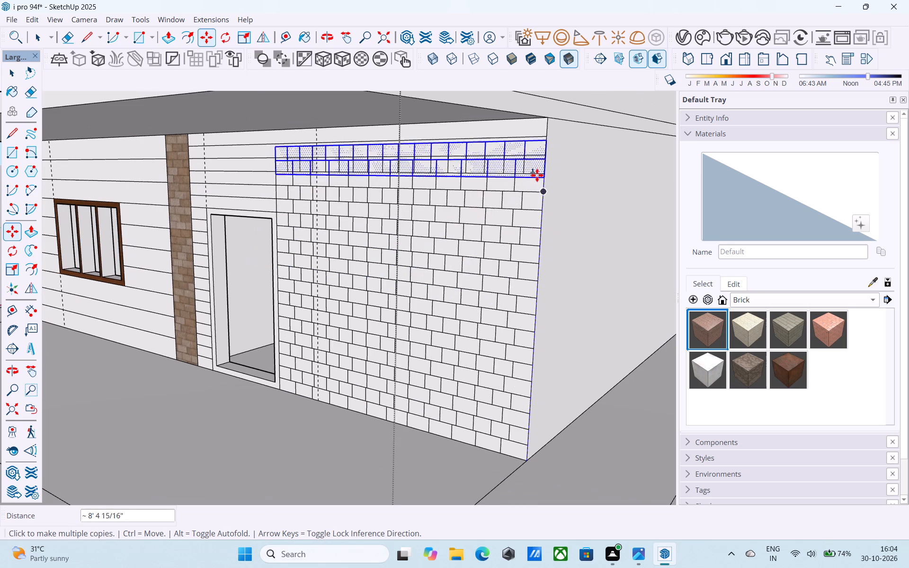
click(546, 153)
scroll(515, 220, down, 5)
middle_drag(291, 277, 352, 287)
scroll(499, 284, down, 6)
shift+middle_drag(499, 284, 495, 288)
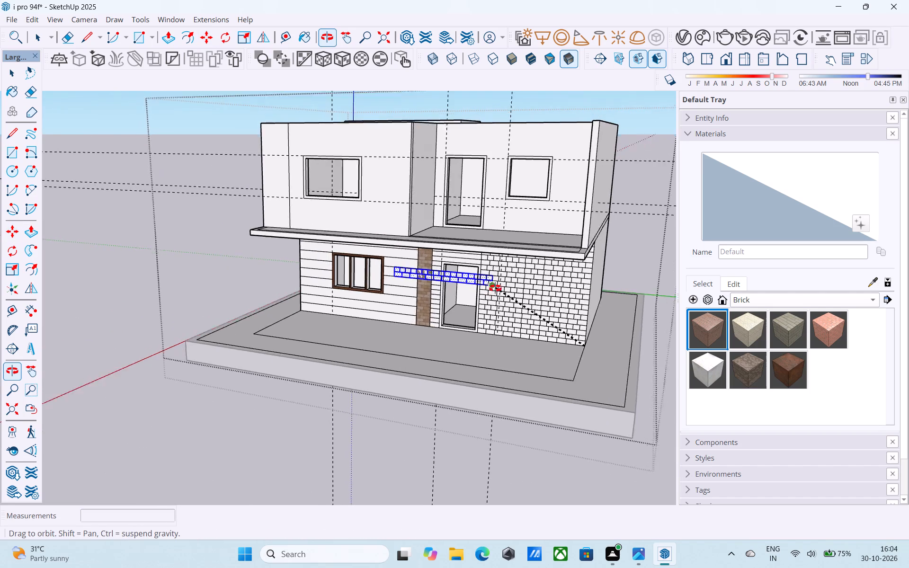
shift+middle_drag(495, 288, 608, 247)
scroll(580, 226, up, 11)
shift+middle_drag(508, 236, 454, 238)
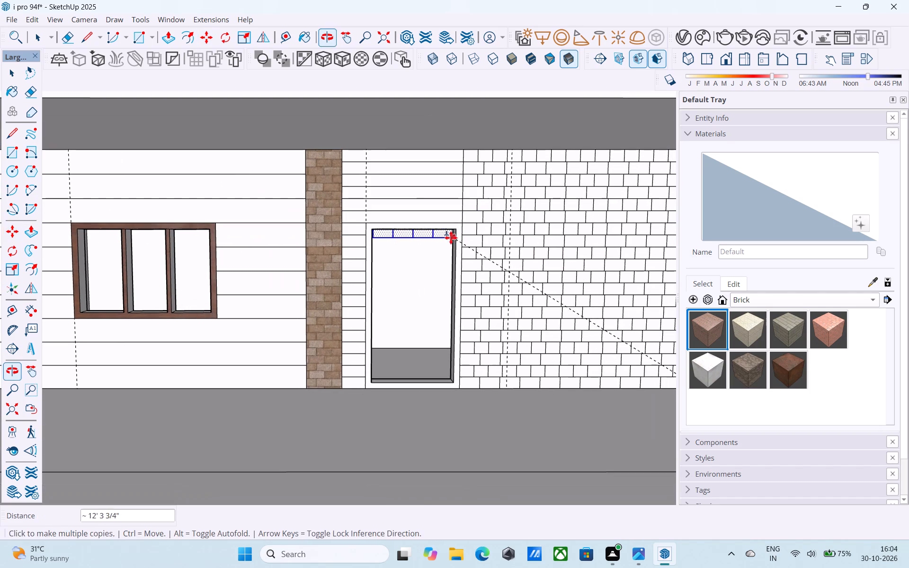
key(space)
Copy the top siding strip's short vertical edge from the brick column 5' to the brick-pattern wall, divided into 8 equal spaces.
scroll(348, 160, up, 1)
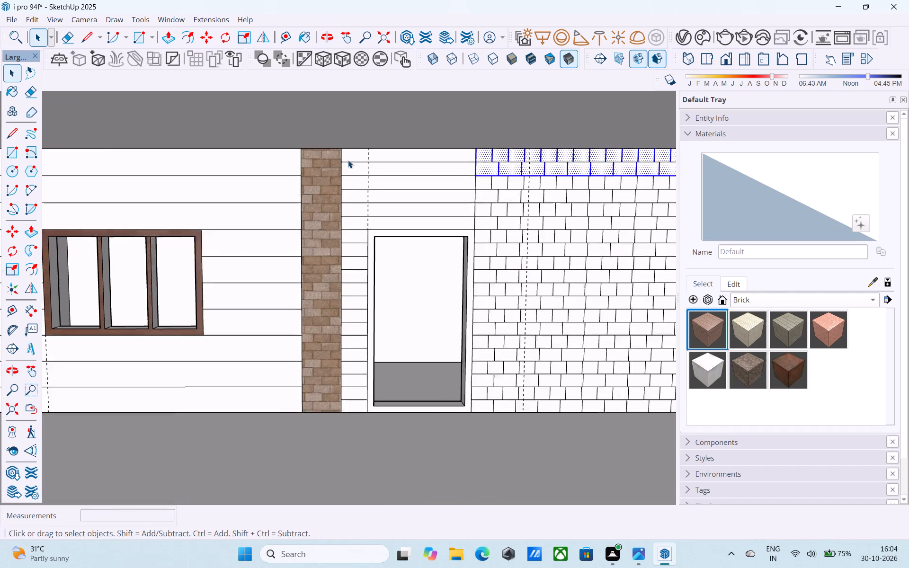
scroll(348, 160, up, 2)
click(341, 156)
key(m)
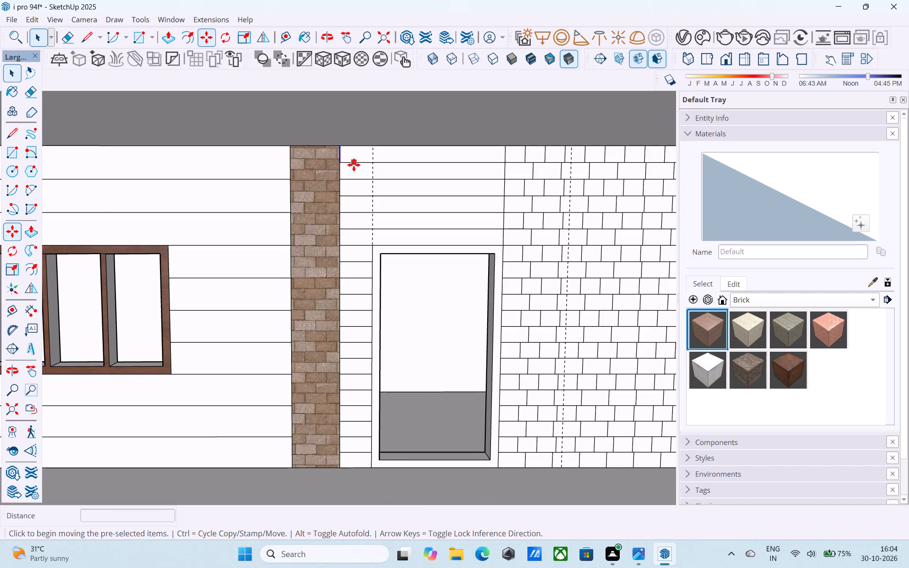
click(345, 163)
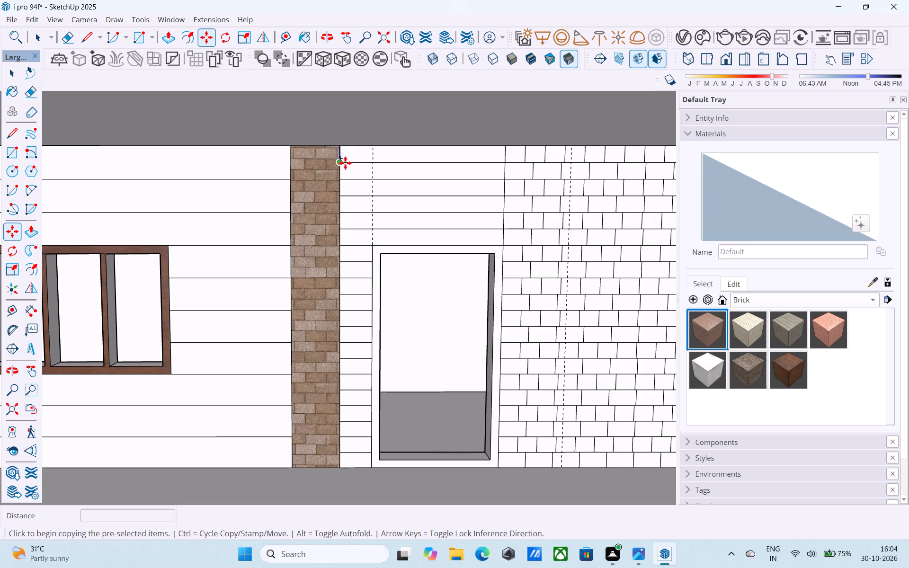
click(506, 164)
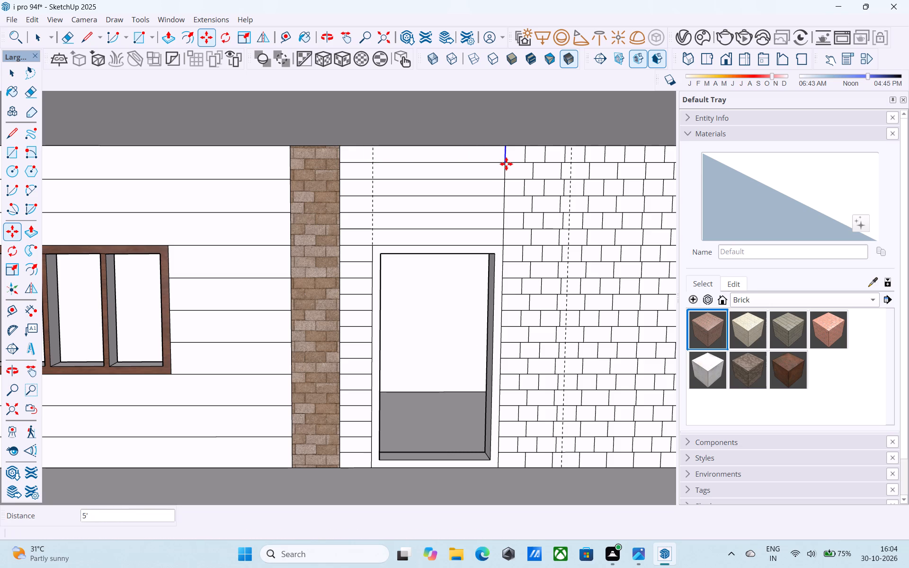
key(slash)
key(8)
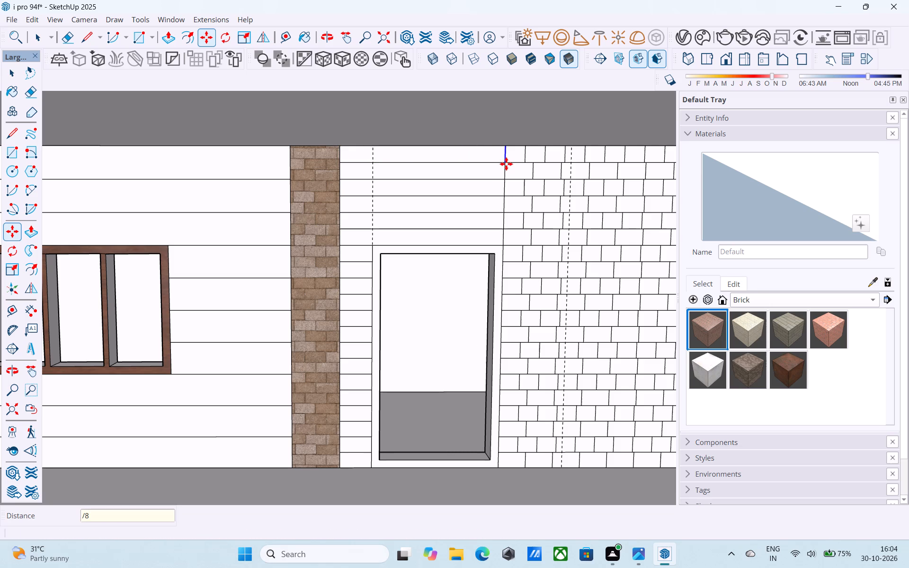
key(Return)
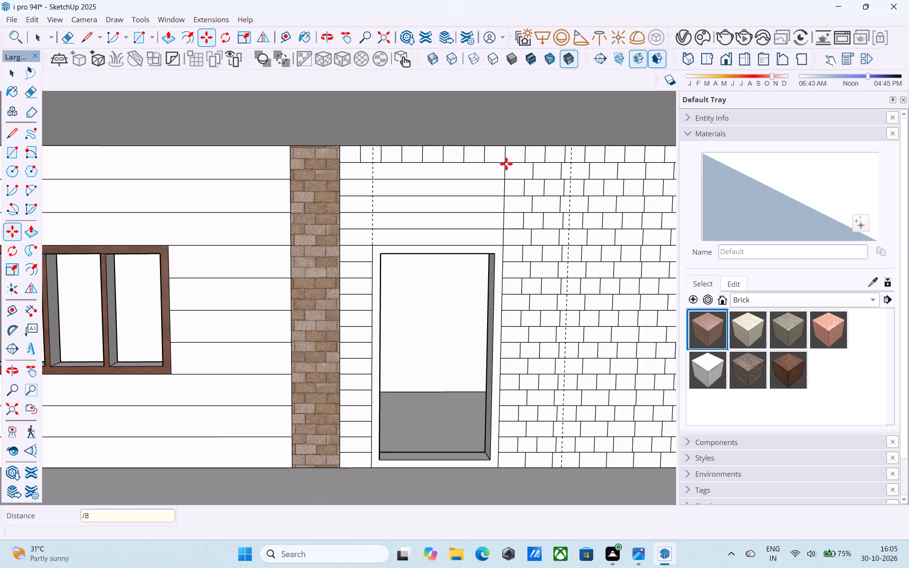
key(space)
Examine the front facade and its brick-pattern courses from several angles.
middle_drag(506, 164, 395, 163)
scroll(244, 213, down, 7)
middle_drag(241, 222, 268, 226)
middle_drag(427, 266, 455, 257)
scroll(455, 257, down, 5)
middle_drag(202, 240, 208, 240)
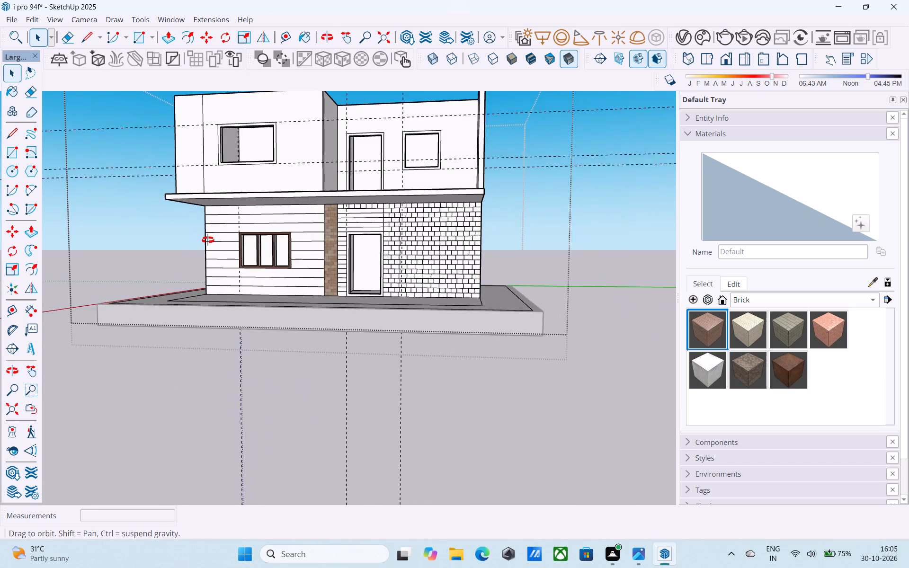
middle_drag(208, 240, 268, 281)
middle_drag(386, 268, 382, 225)
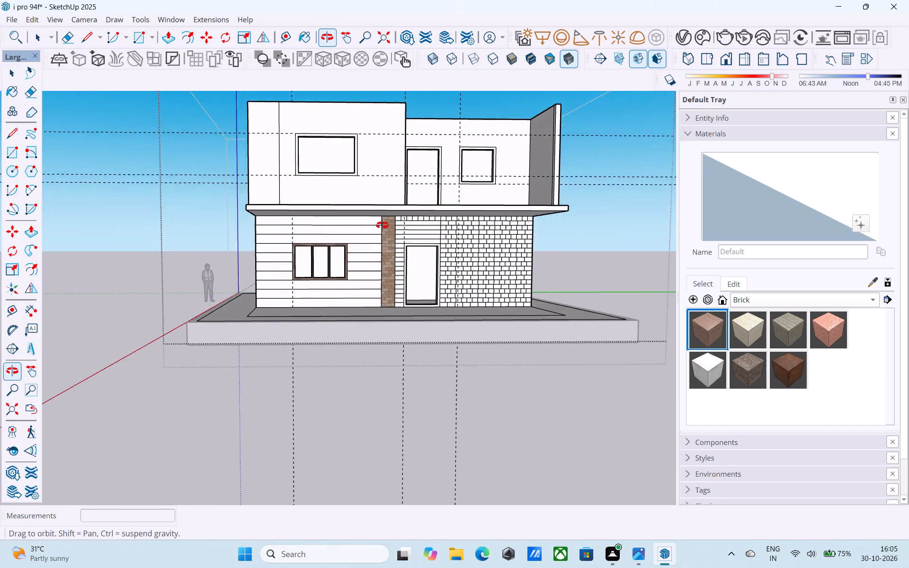
middle_drag(382, 225, 358, 189)
middle_drag(374, 199, 350, 191)
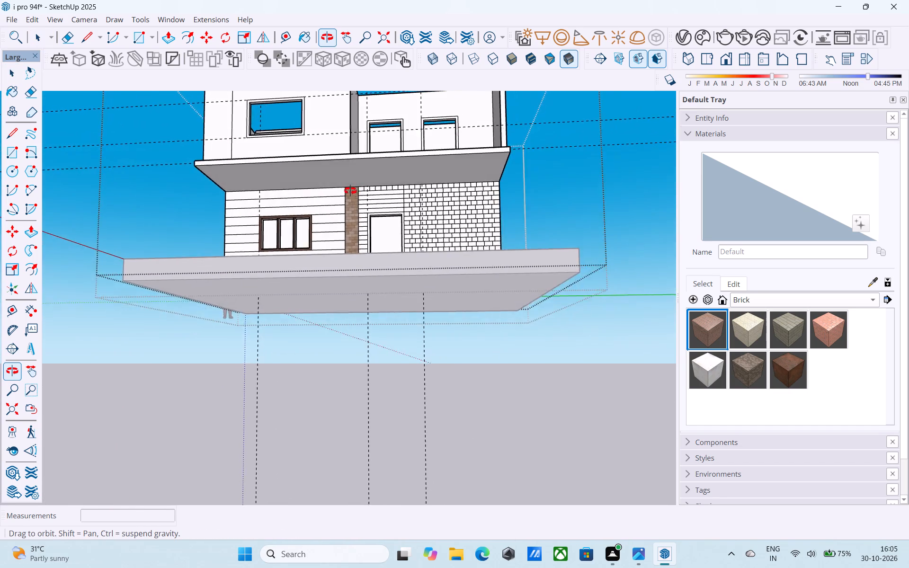
Place a vertical guide on the blank ground-floor side wall, 3' in from its front corner edge.
middle_drag(350, 191, 768, 260)
middle_drag(355, 248, 649, 267)
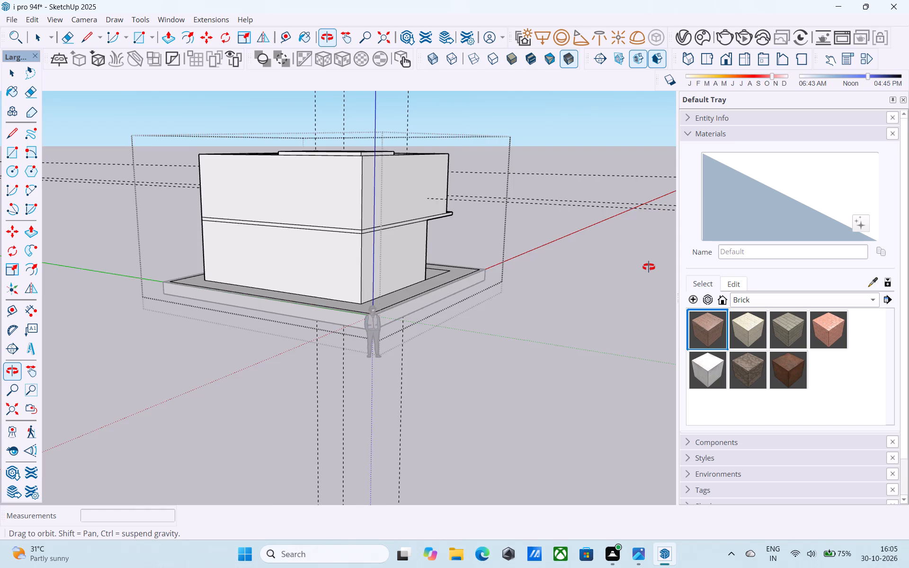
middle_drag(649, 267, 779, 257)
middle_drag(295, 259, 544, 279)
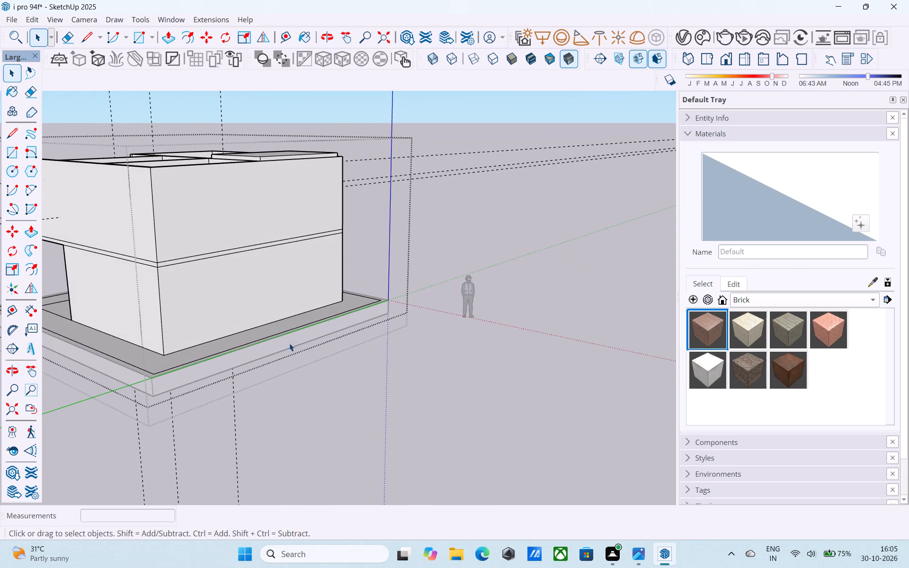
key(t)
click(162, 307)
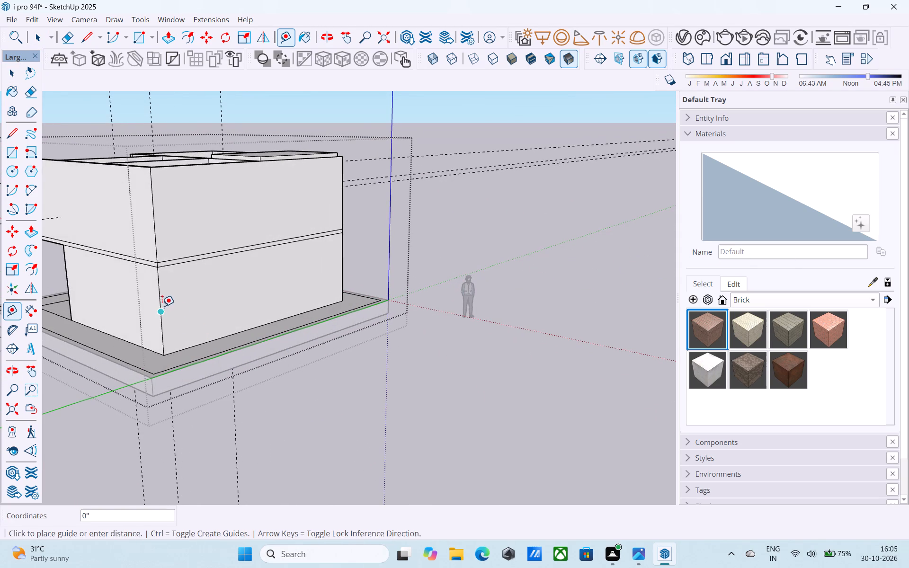
text(2')
key(Return)
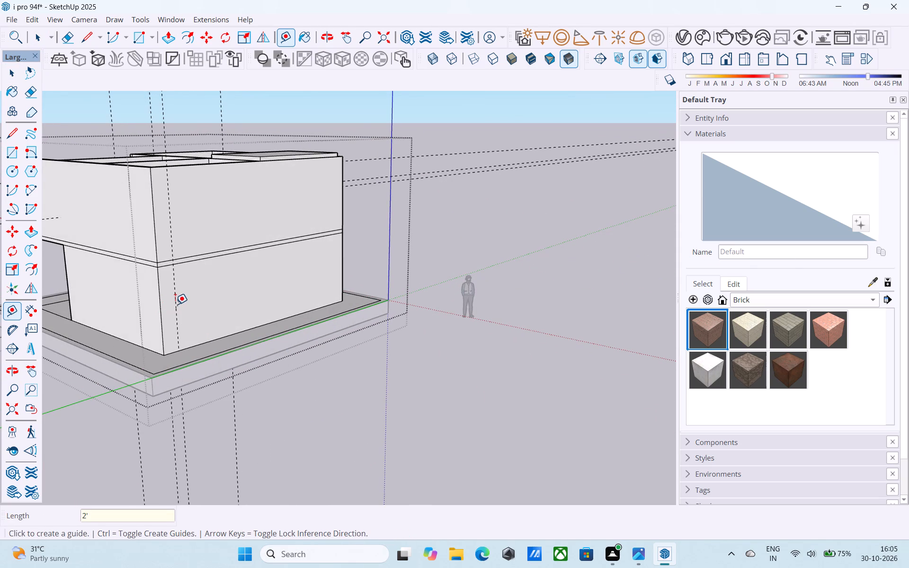
text(3')
key(Return)
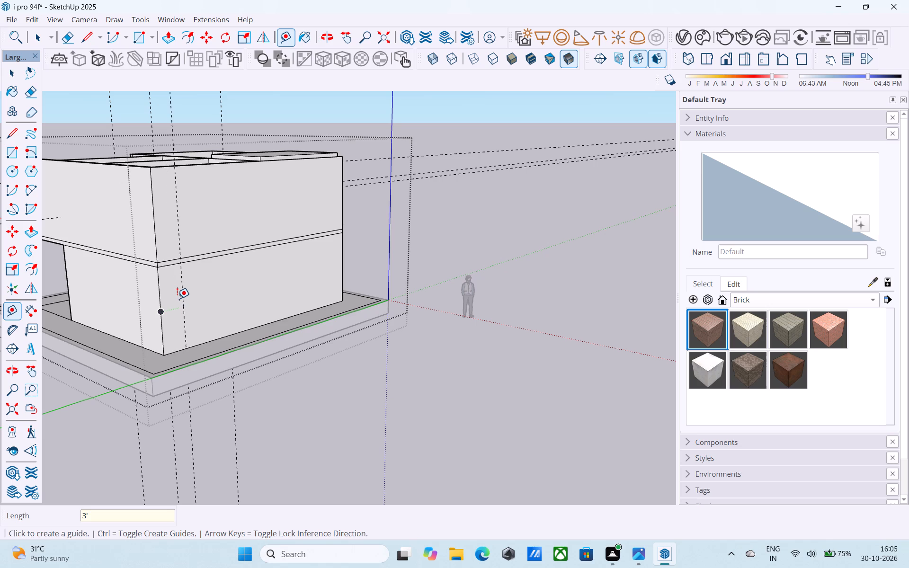
Place a horizontal guide on the same side wall, 3' above its bottom edge.
scroll(179, 300, down, 4)
shift+middle_drag(179, 300, 177, 389)
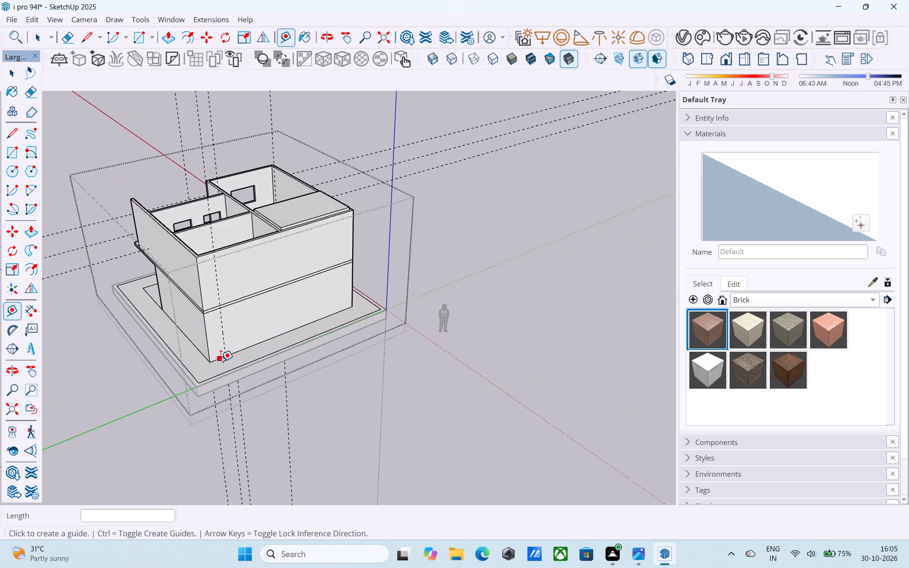
scroll(221, 361, up, 7)
click(237, 348)
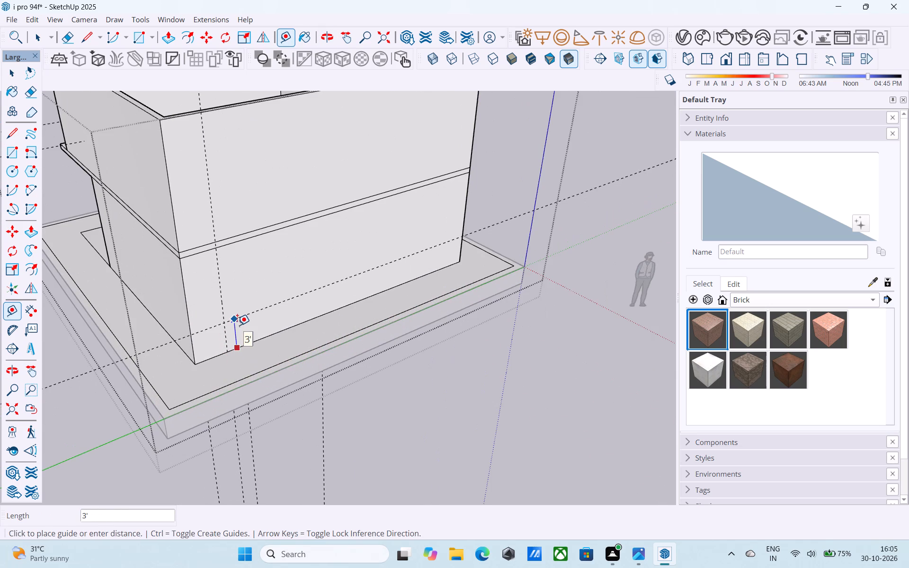
text(3')
key(Return)
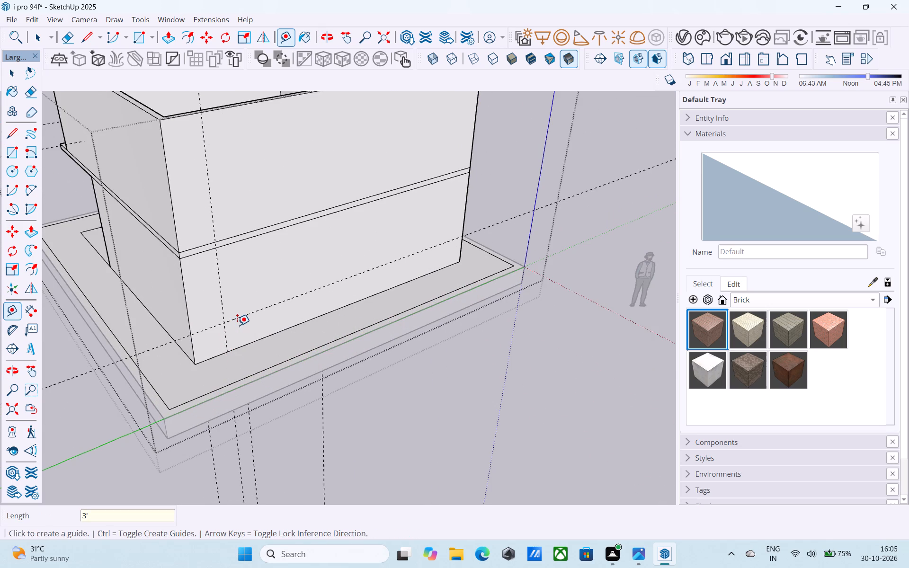
Draw a window rectangle 6' wide and 5' high on the side wall from the intersection of the two guides.
key(r)
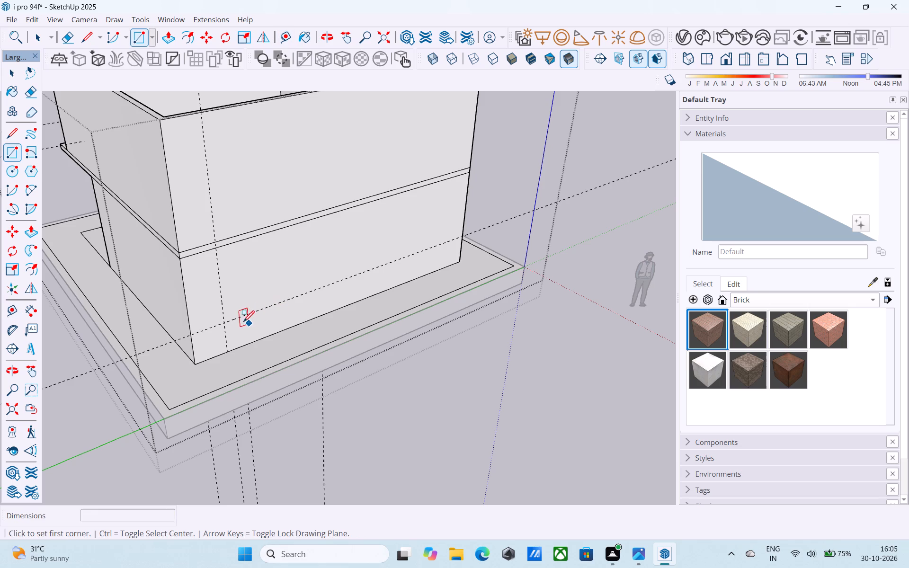
click(224, 324)
scroll(240, 312, down, 4)
shift+middle_drag(253, 296, 236, 367)
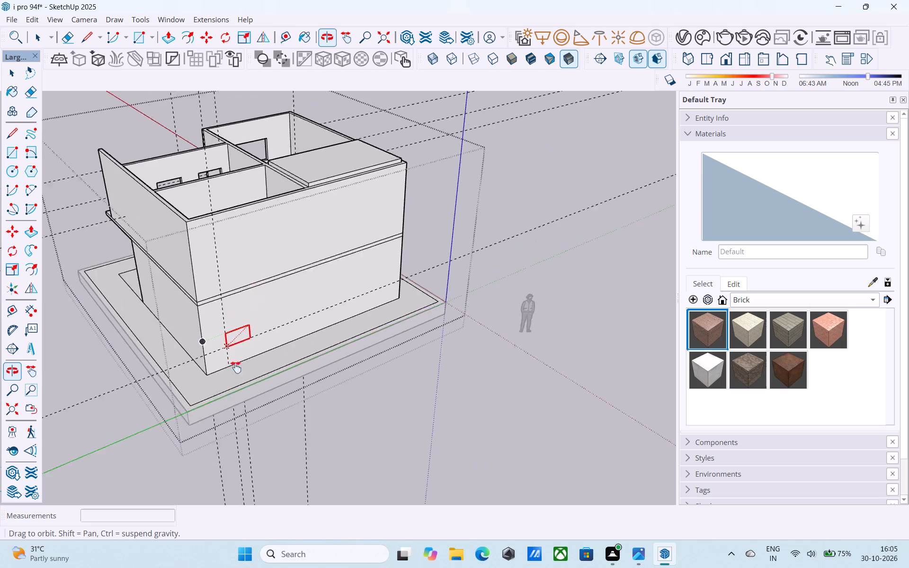
shift+middle_drag(236, 367, 208, 271)
scroll(225, 329, up, 3)
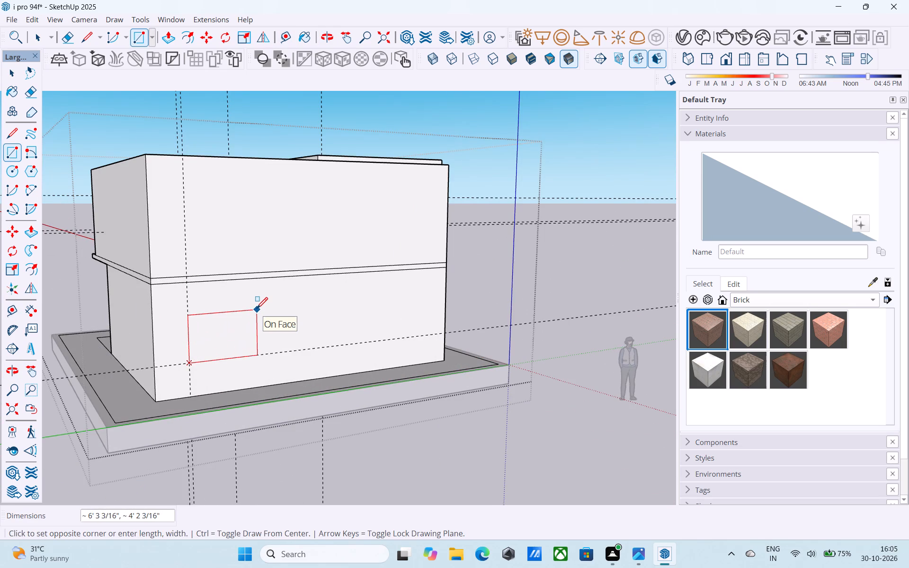
text(6',6')
key(Return)
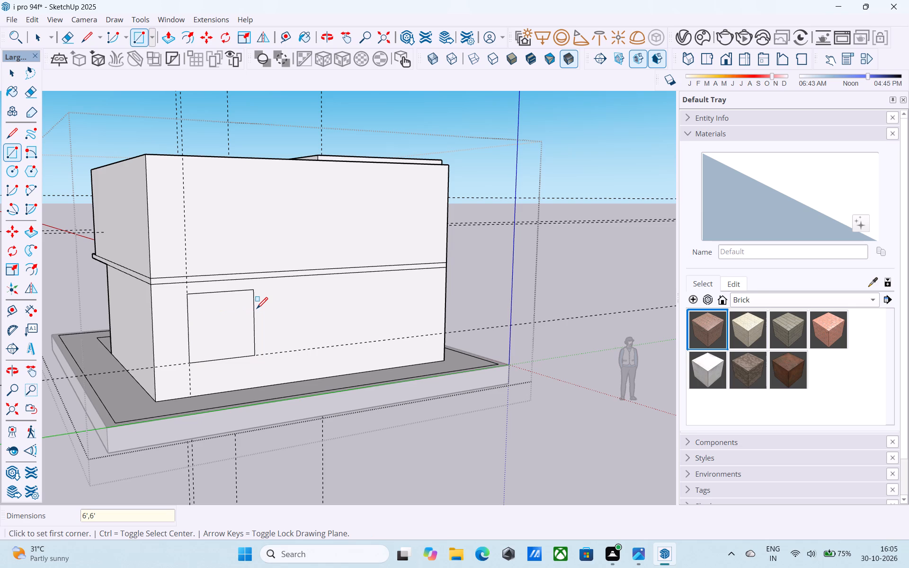
text(6',5)
key(Return)
text(6',5')
key(Return)
key(space)
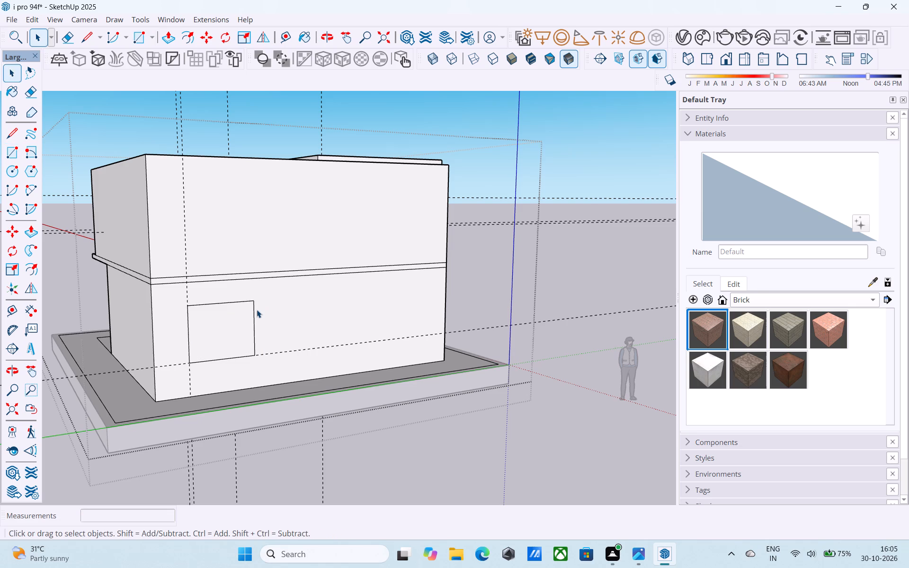
Offset the side wall's window rectangle 3" inward to form a frame border.
middle_drag(256, 314, 242, 315)
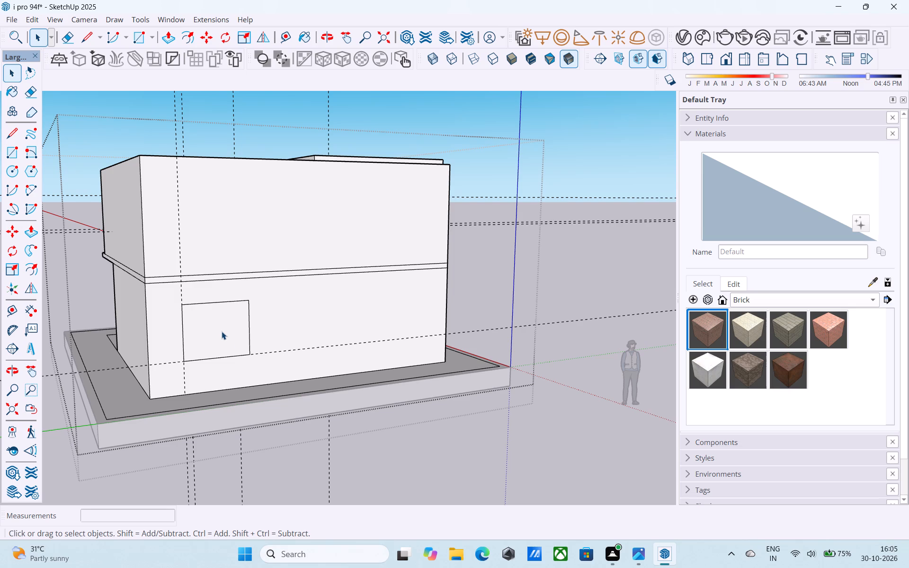
click(201, 344)
scroll(201, 344, up, 3)
key(f)
click(201, 344)
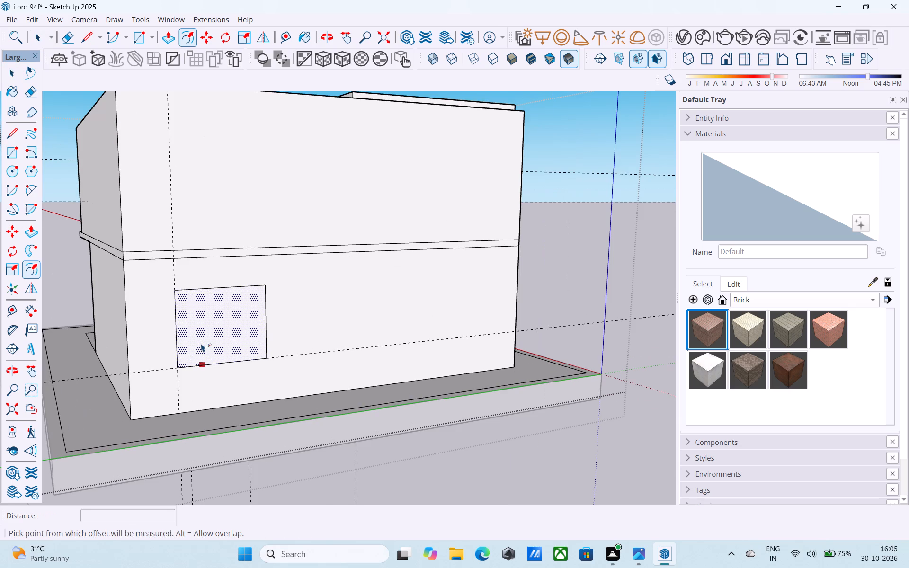
text(9")
key(Return)
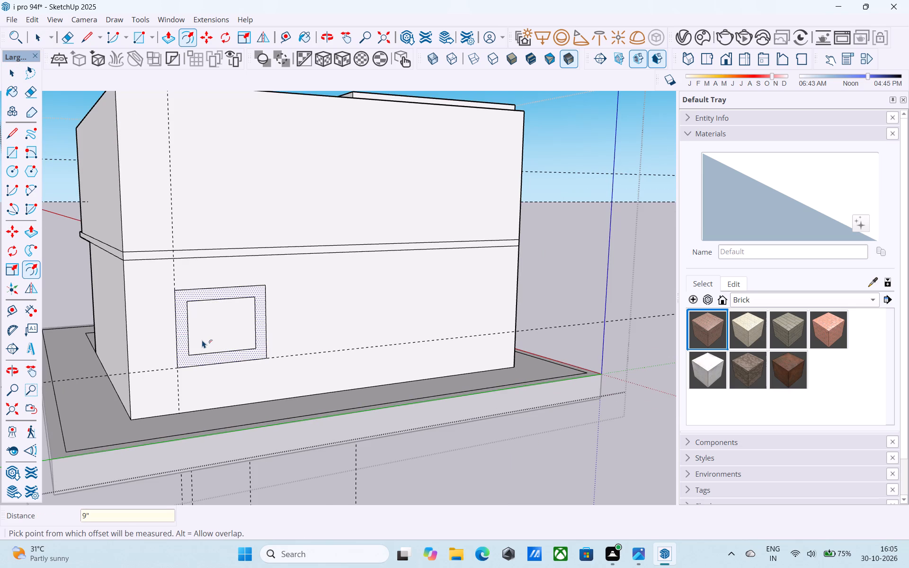
text(3")
key(Return)
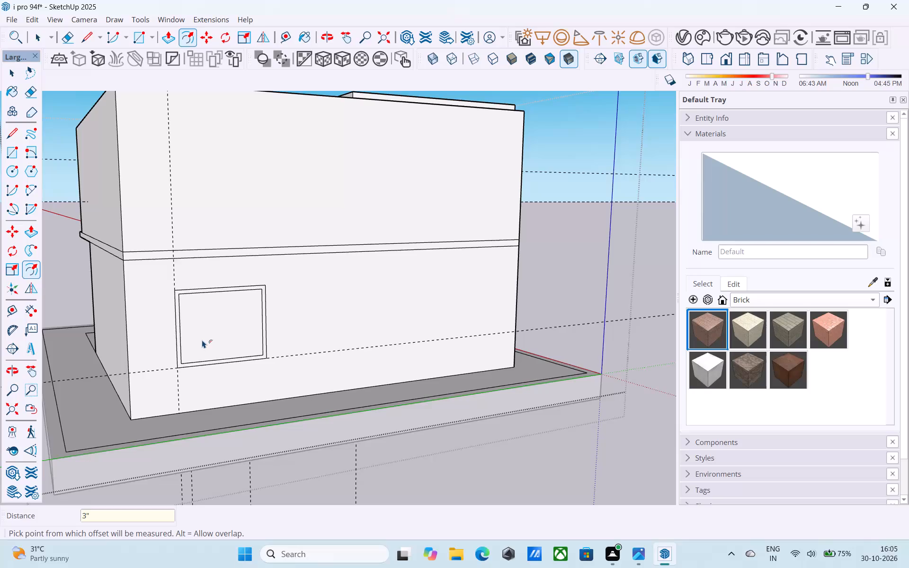
Push the window's inner face 9" into the side wall to open it up within the frame.
key(space)
click(202, 340)
key(p)
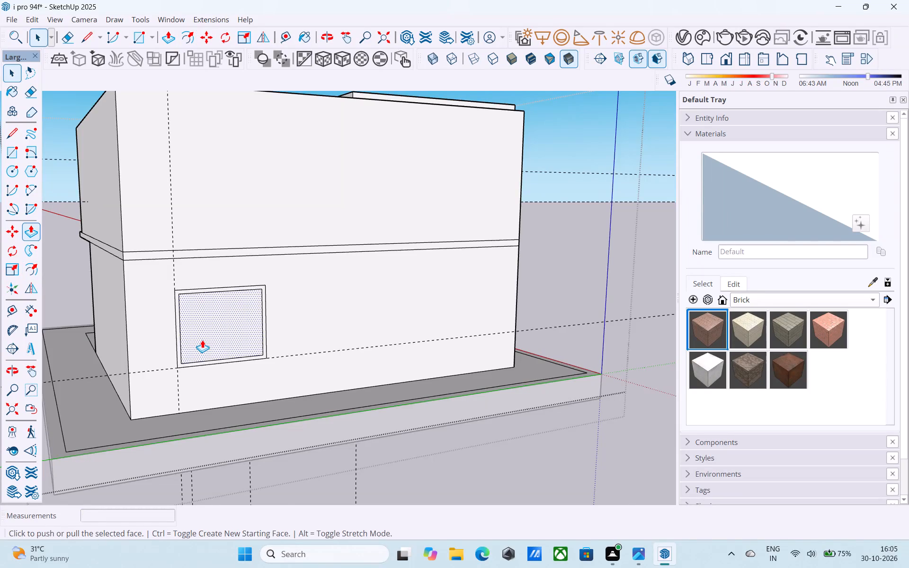
scroll(202, 340, up, 2)
click(202, 340)
click(206, 317)
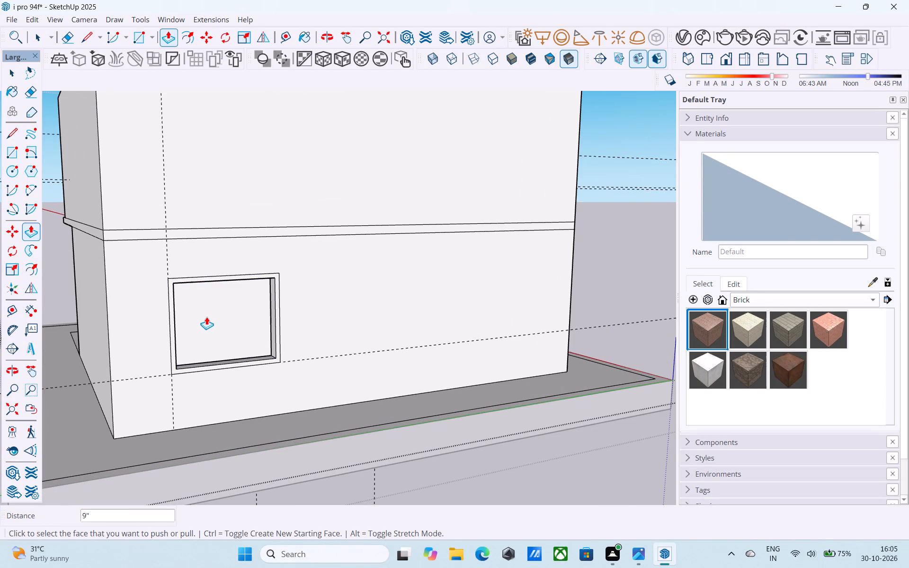
Copy the second-highest siding strip's short vertical edge from the brick column 5' to the brick-pattern wall, divided into 9 equal spaces.
scroll(206, 317, down, 2)
middle_drag(206, 316, 93, 312)
middle_drag(124, 324, 131, 322)
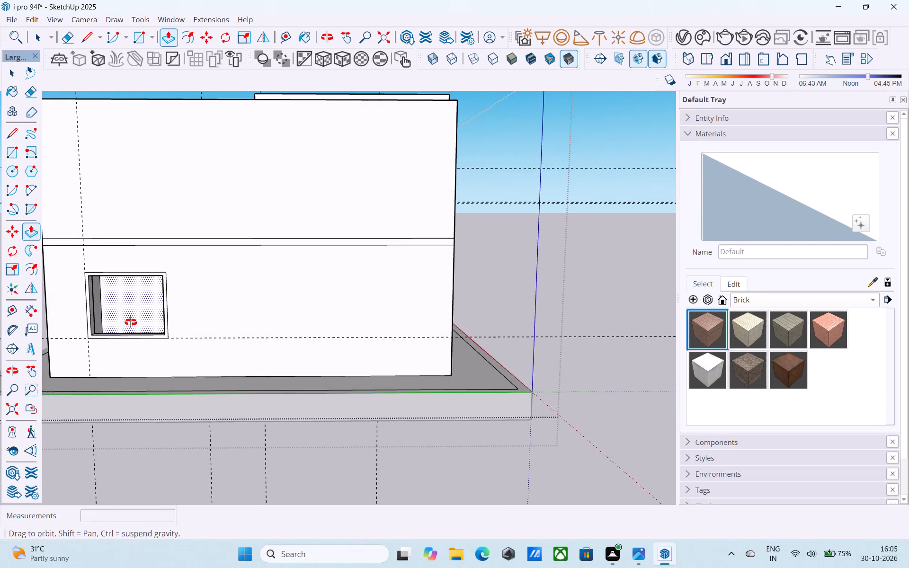
middle_drag(131, 322, 748, 348)
middle_drag(471, 381, 744, 337)
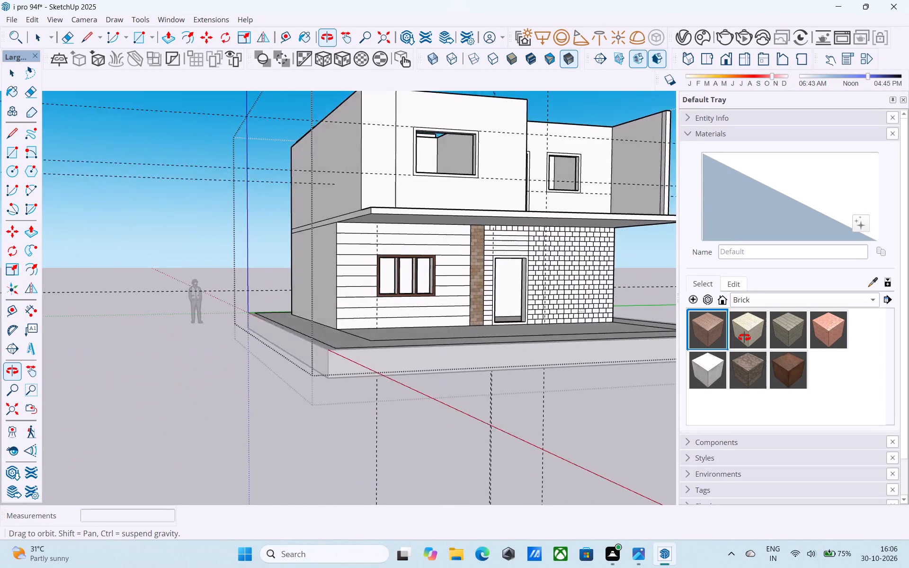
middle_drag(744, 337, 387, 302)
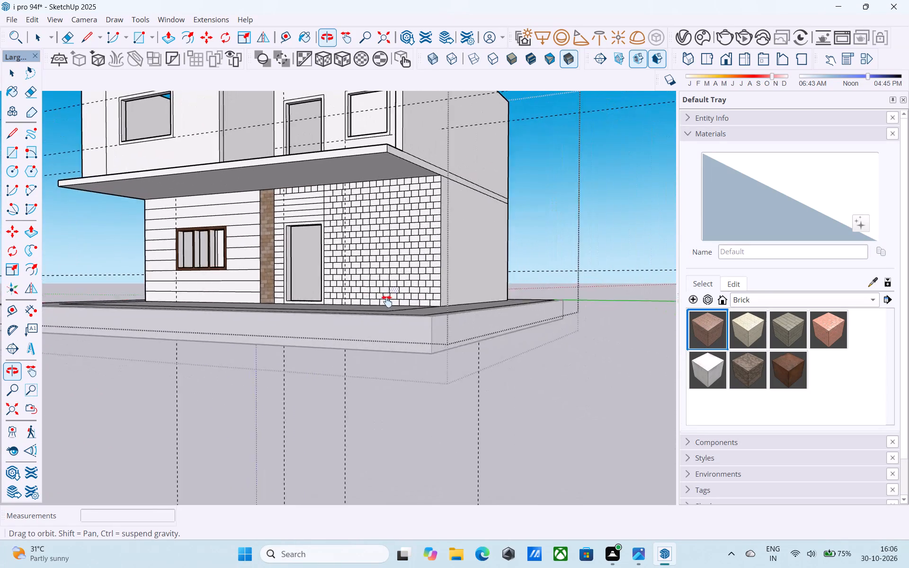
middle_drag(387, 302, 477, 341)
scroll(457, 294, up, 5)
shift+middle_drag(459, 286, 449, 348)
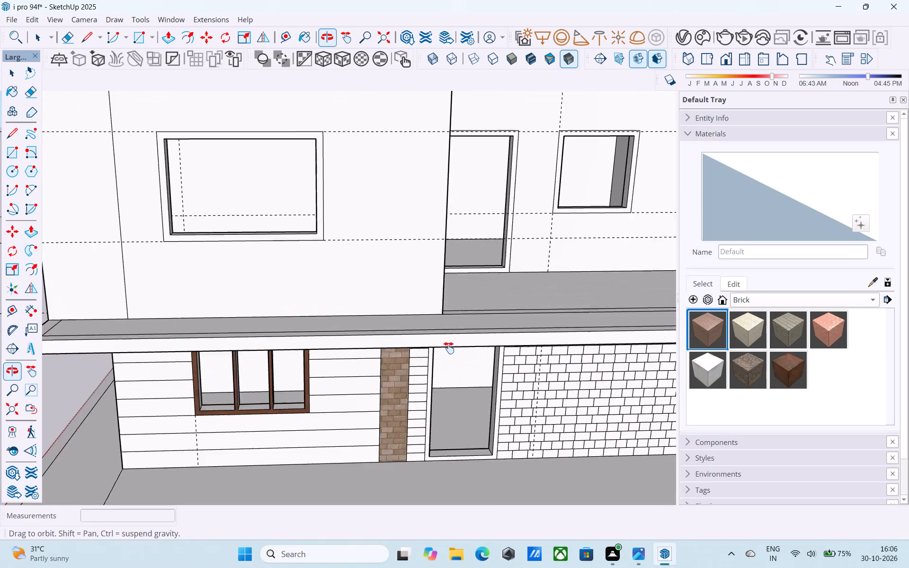
shift+middle_drag(449, 348, 433, 242)
middle_drag(495, 383, 445, 355)
scroll(464, 354, up, 5)
key(space)
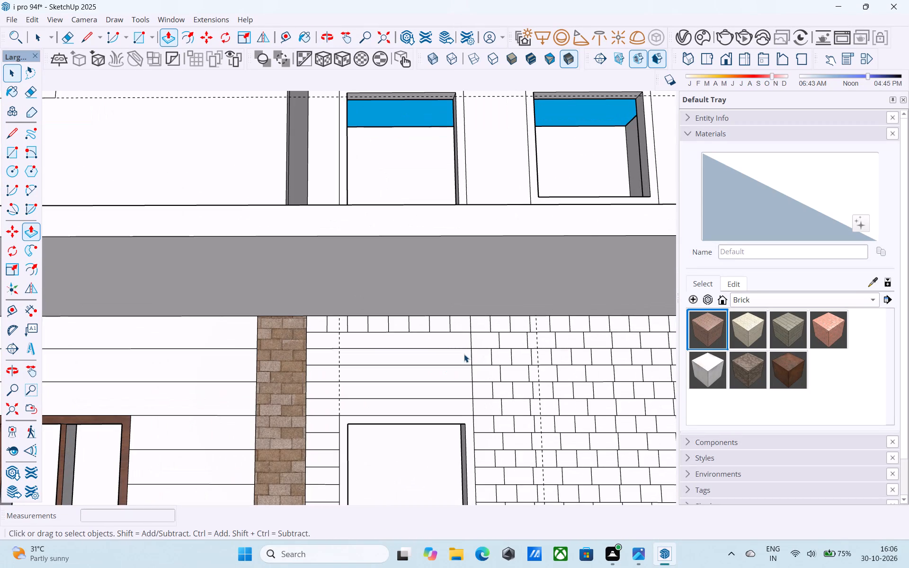
scroll(302, 337, up, 3)
click(309, 343)
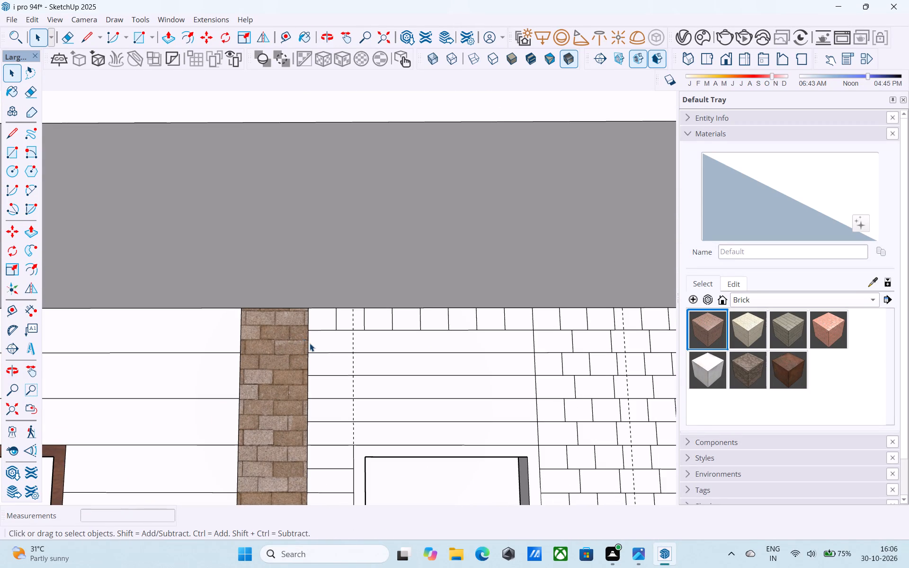
key(m)
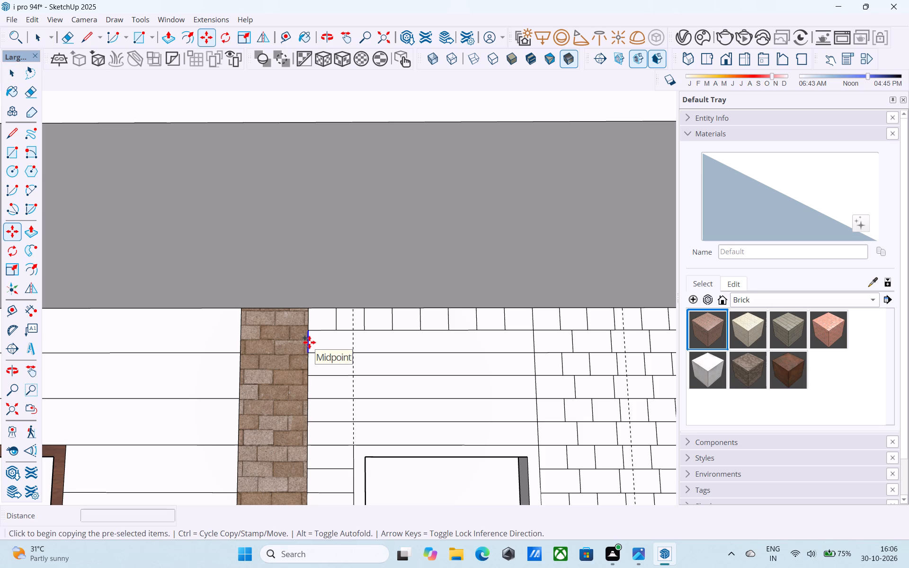
click(311, 333)
click(540, 333)
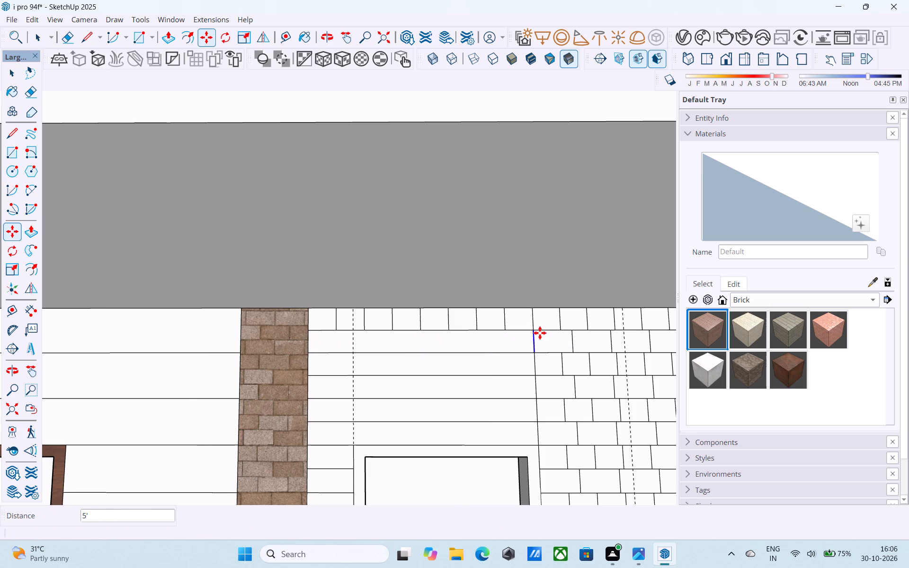
key(slash)
text(11)
key(Return)
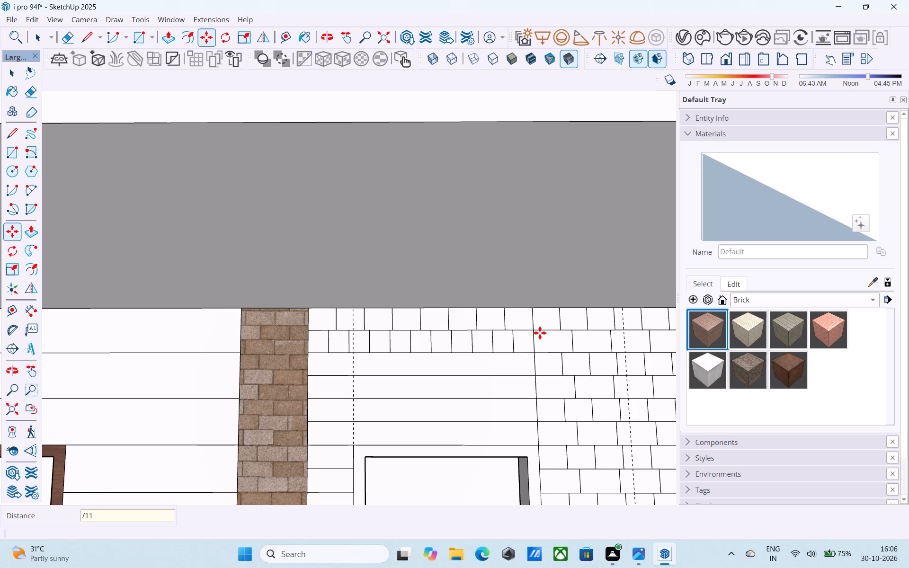
text(/9)
key(Return)
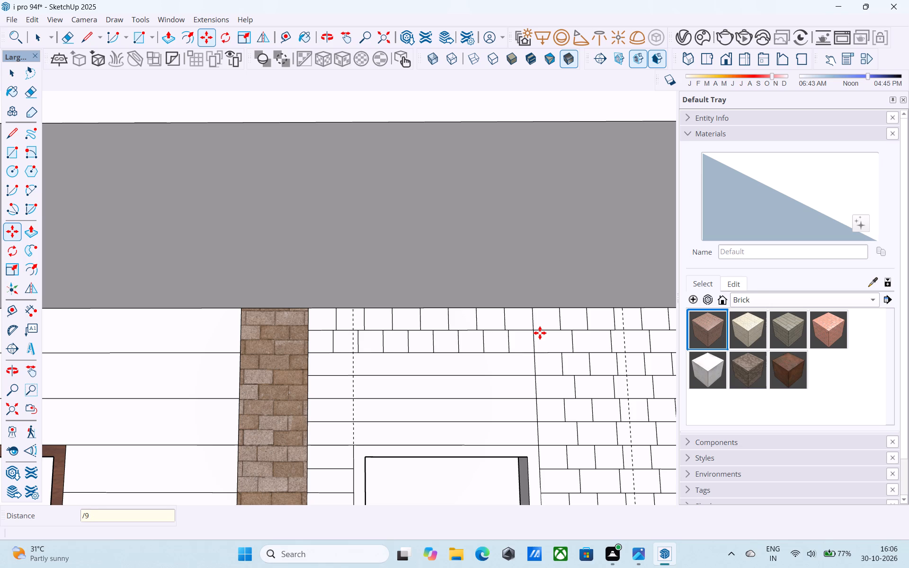
Copy all the bricks of the top two courses above the door straight down by 1' and 2', filling the strips down to the door frame.
key(space)
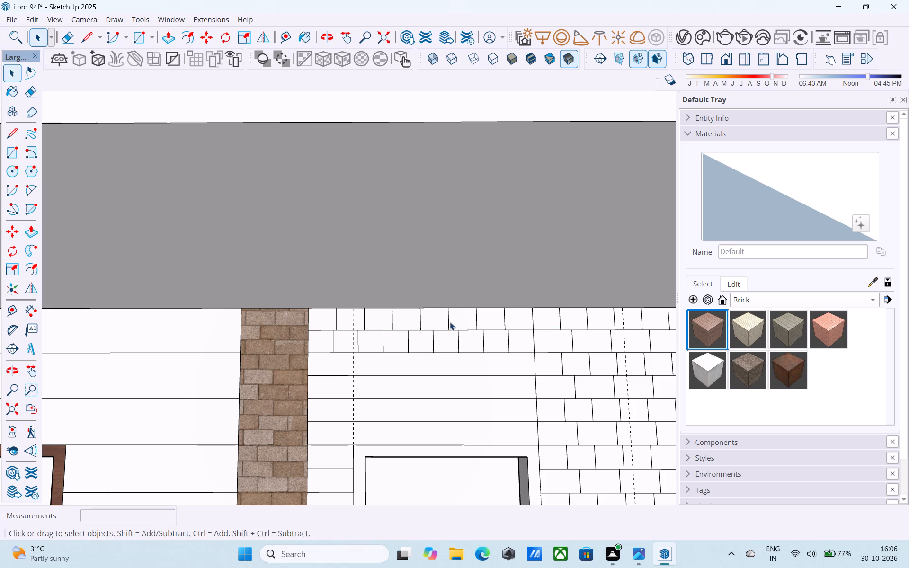
shift+click(325, 325)
shift+click(339, 322)
shift+click(338, 331)
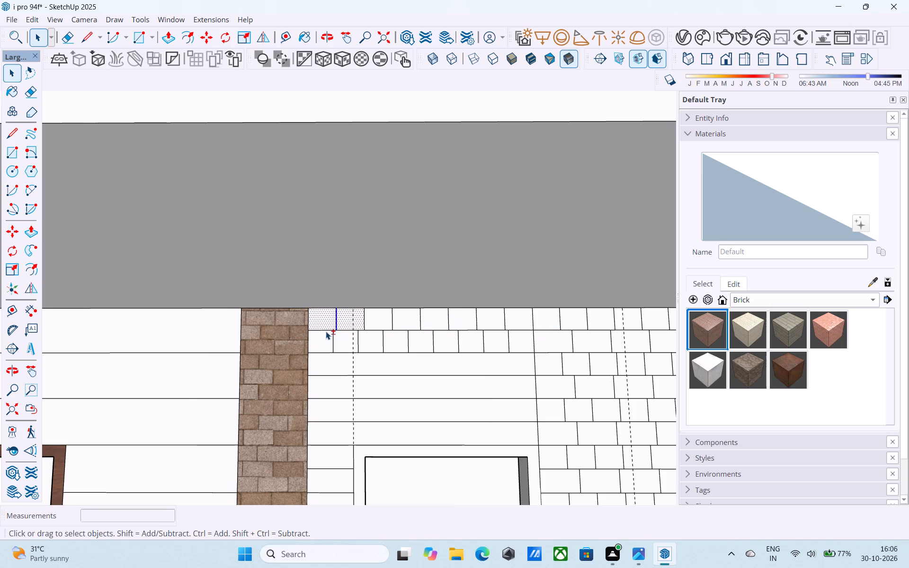
shift+click(326, 331)
shift+click(346, 344)
shift+click(327, 343)
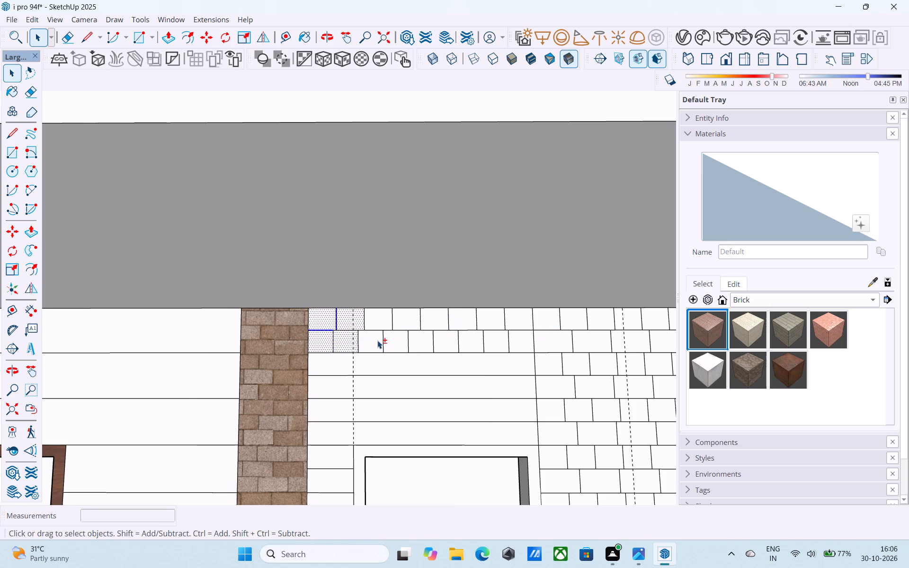
shift+click(377, 340)
shift+click(381, 322)
shift+click(413, 319)
shift+click(392, 339)
shift+click(417, 343)
shift+click(430, 324)
shift+click(460, 318)
shift+click(451, 339)
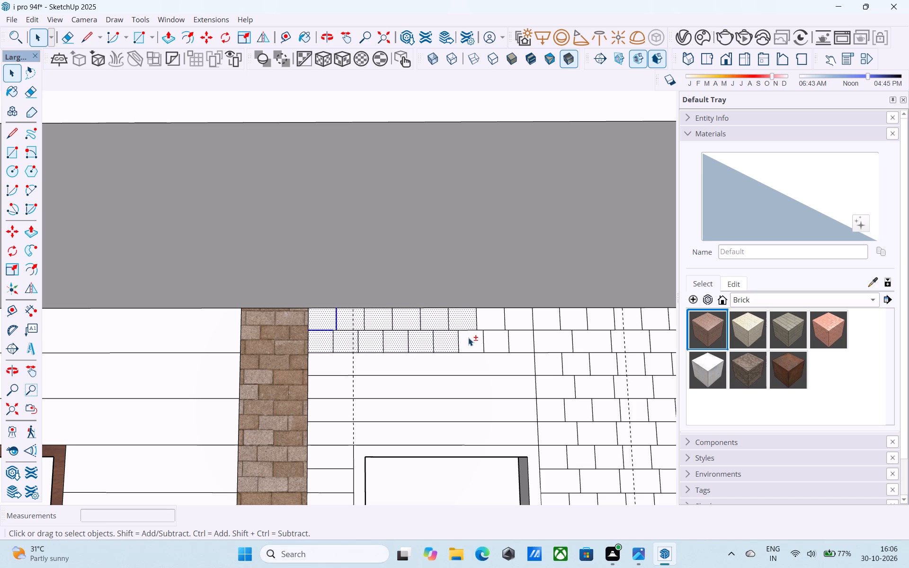
shift+click(468, 337)
shift+click(485, 323)
shift+click(501, 337)
shift+click(516, 322)
shift+click(517, 330)
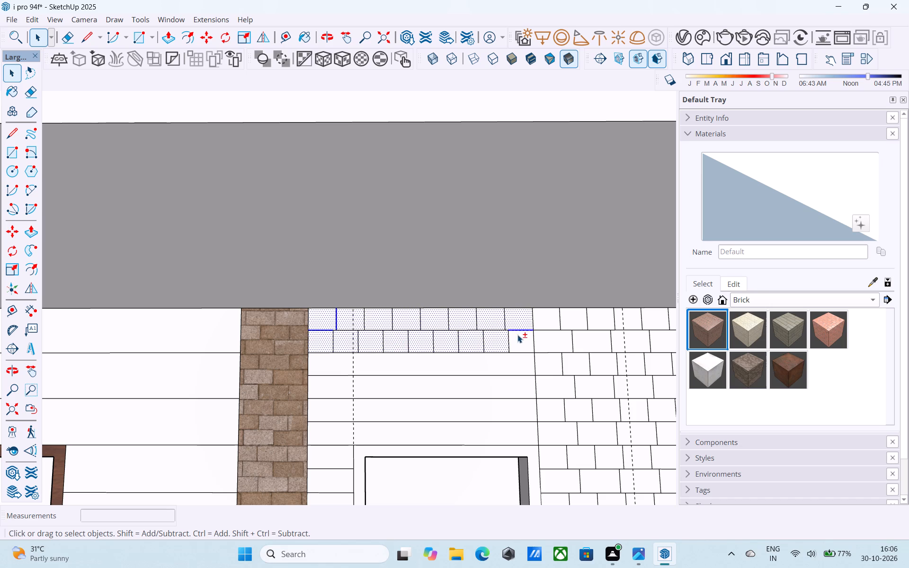
shift+click(517, 335)
key(m)
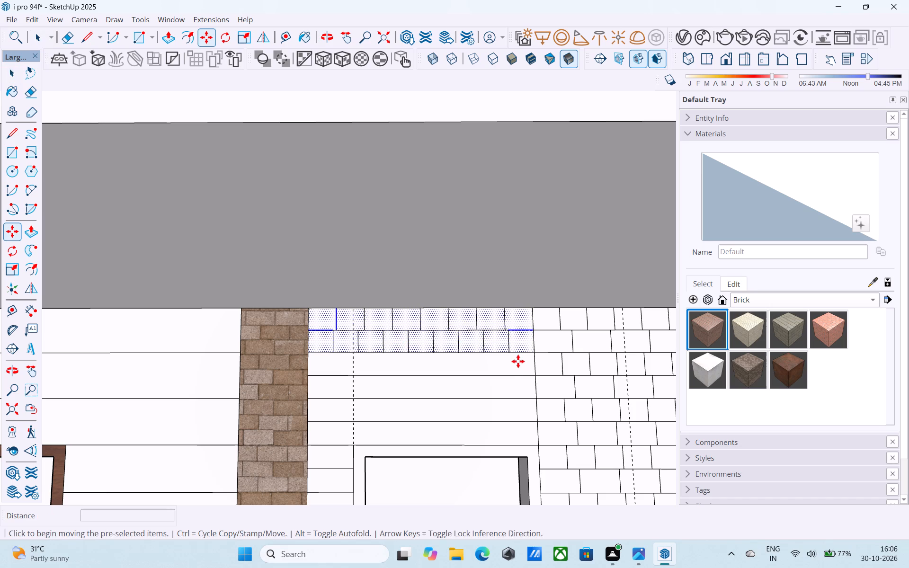
click(532, 309)
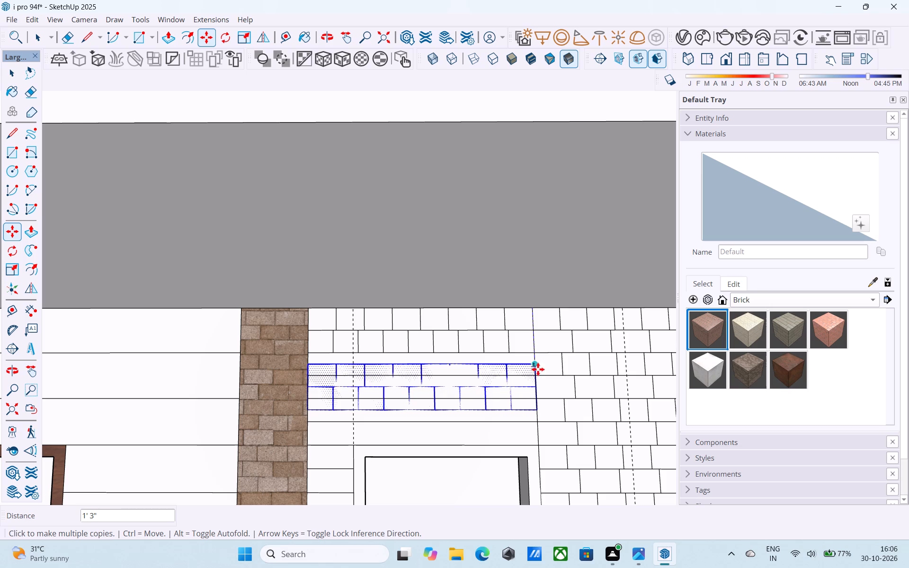
click(535, 355)
click(539, 402)
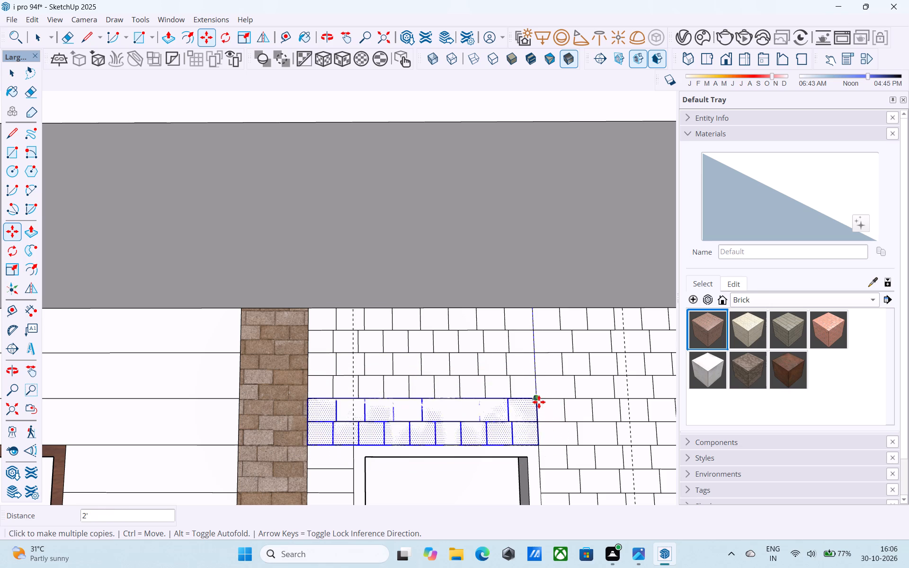
scroll(561, 332, down, 7)
middle_drag(511, 327, 364, 334)
scroll(349, 325, down, 5)
middle_drag(349, 332, 509, 317)
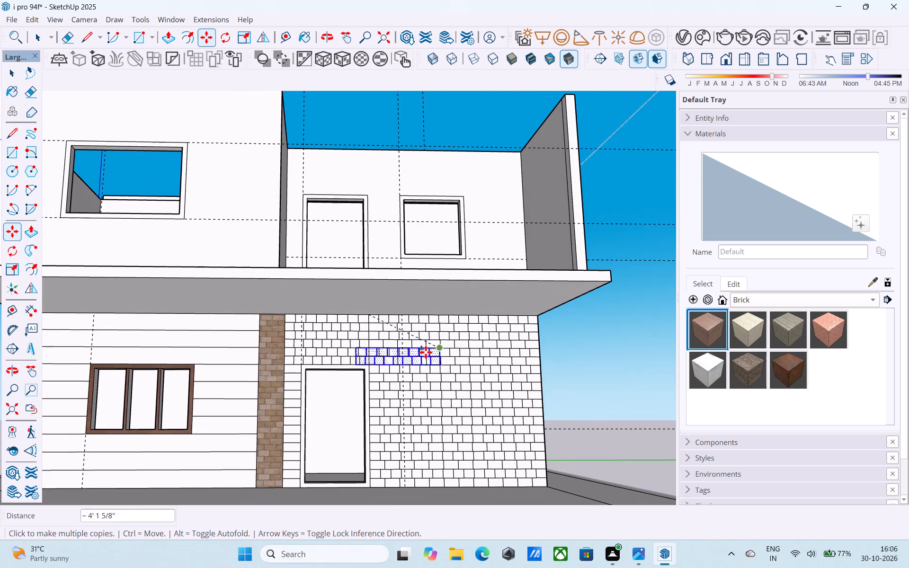
key(space)
Copy the short vertical edge of the top narrow strip beside the door 1' from the brick column to the door frame, divided into 2 equal spaces.
scroll(312, 368, up, 6)
middle_drag(262, 377, 283, 300)
scroll(290, 311, up, 3)
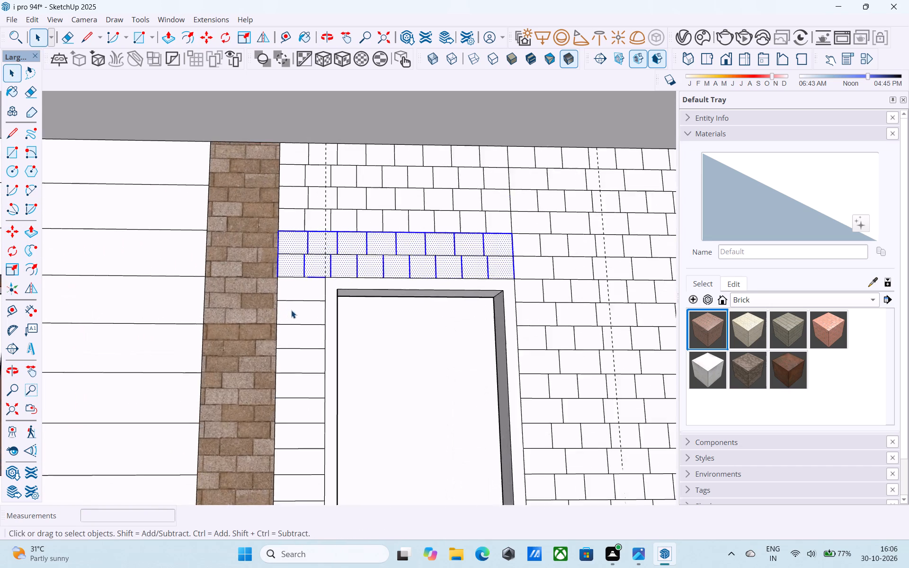
scroll(291, 310, up, 6)
click(269, 270)
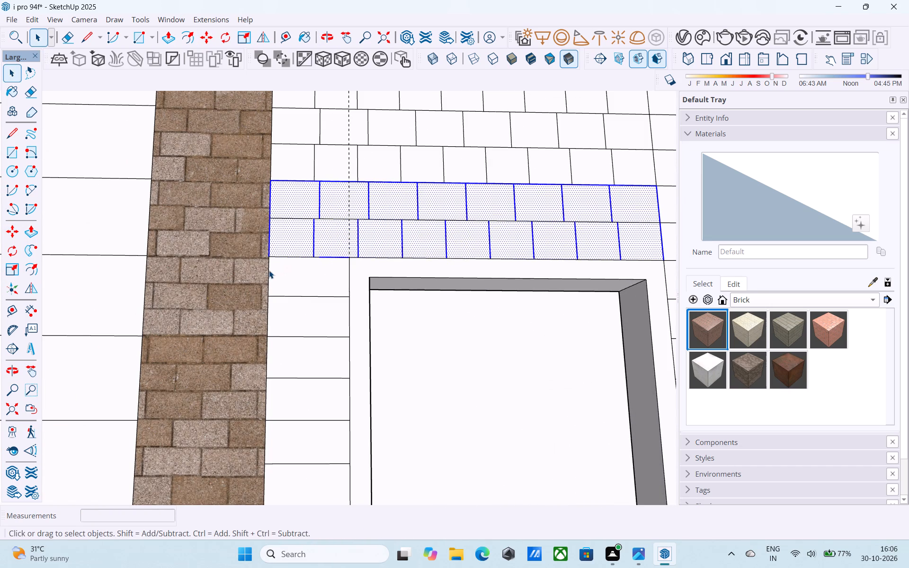
key(m)
click(269, 256)
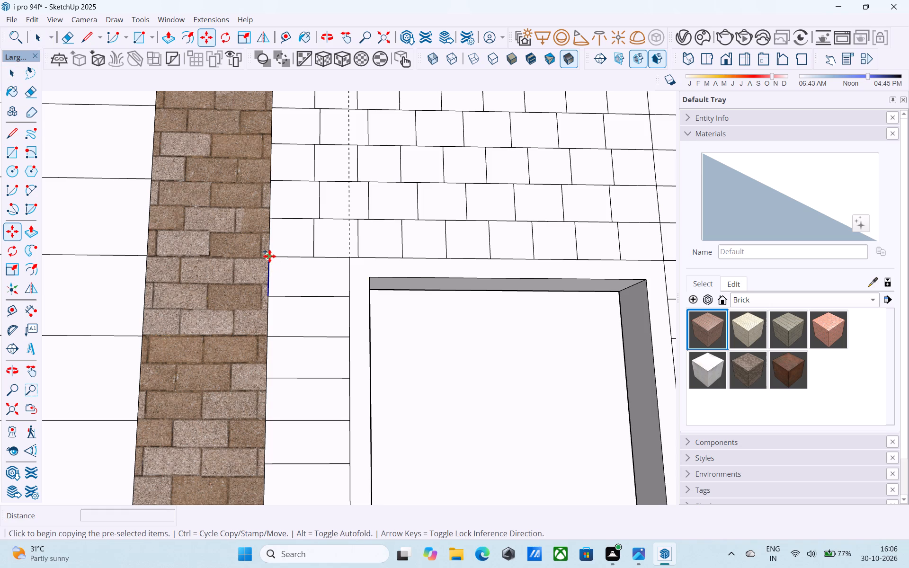
click(350, 257)
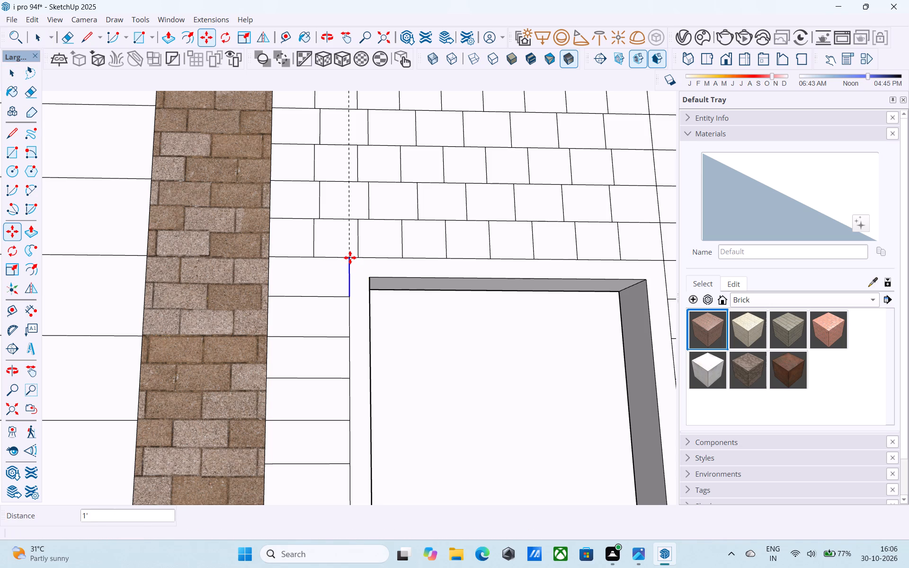
text(/2)
key(Return)
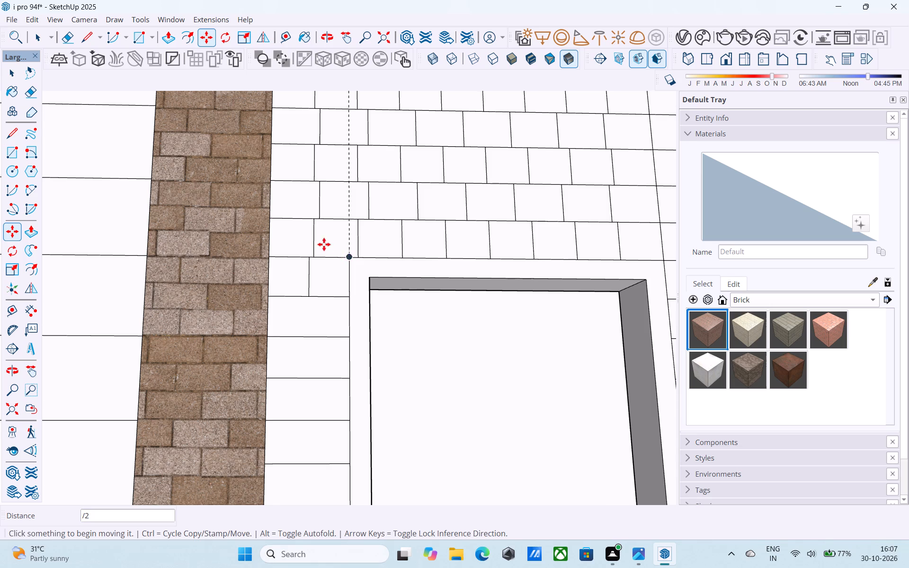
Copy the second narrow strip's short vertical edge 1' from the brick column to the door frame, divided into 3 equal spaces.
scroll(317, 244, down, 4)
middle_drag(296, 244, 300, 303)
scroll(323, 263, up, 6)
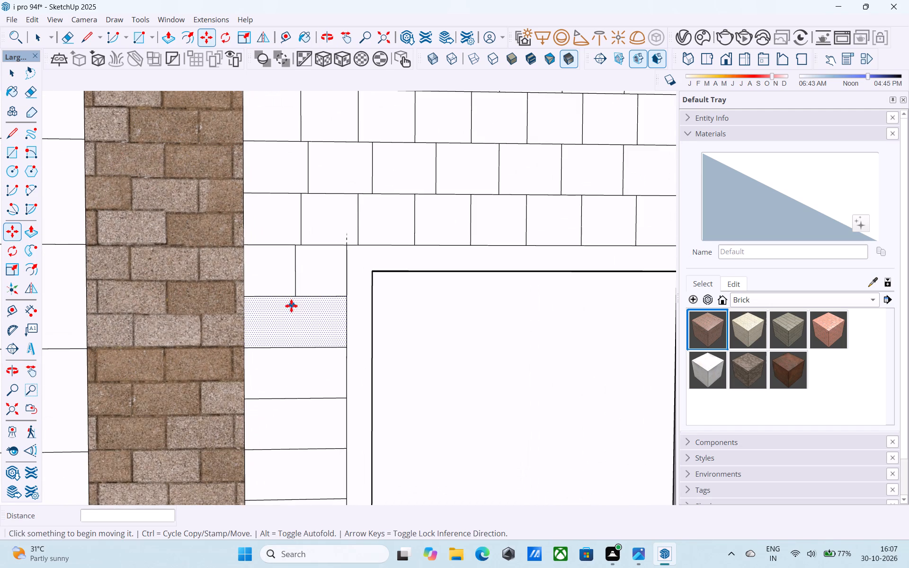
key(space)
click(243, 316)
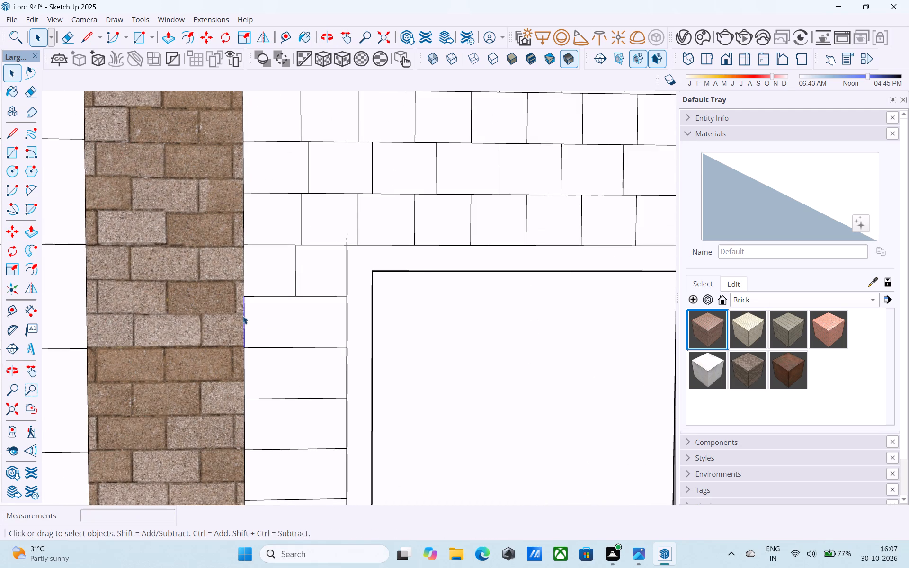
key(m)
click(246, 300)
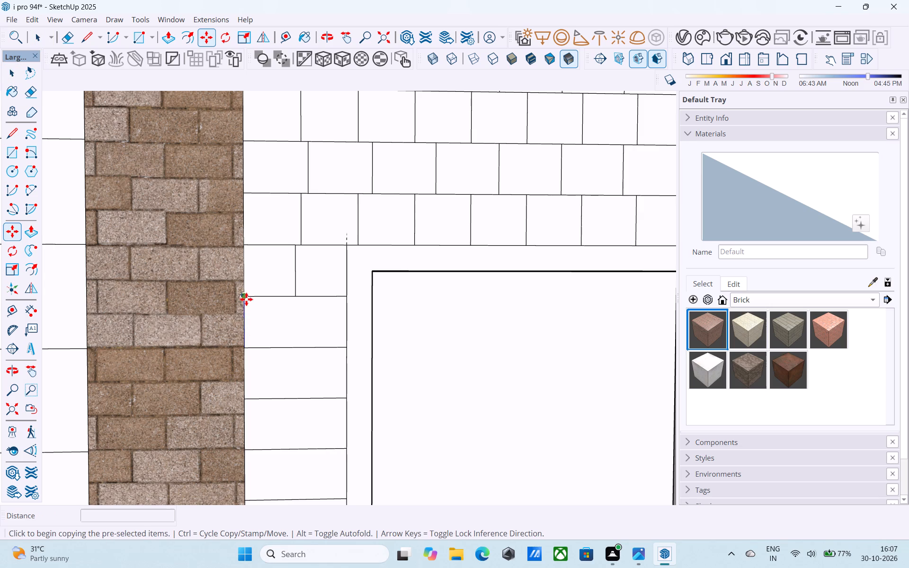
click(343, 297)
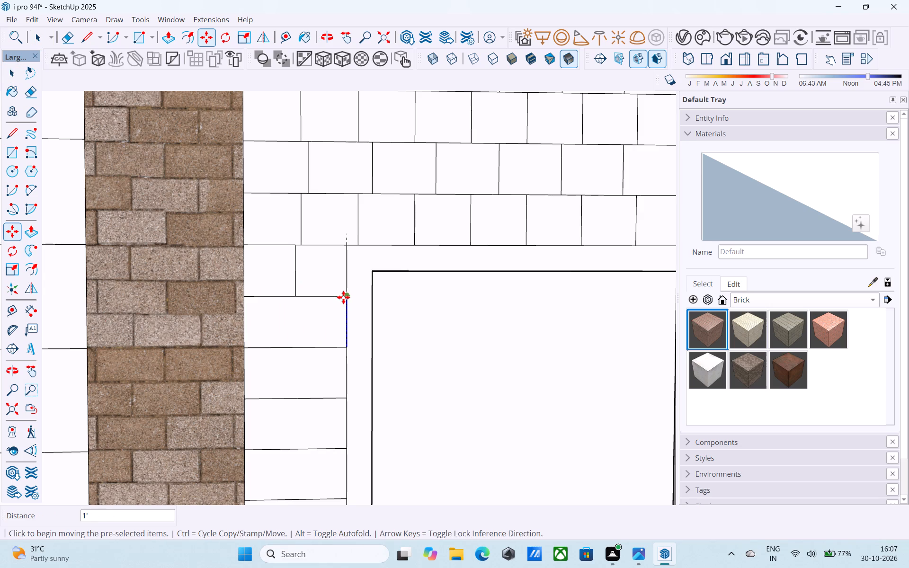
text(/3)
key(Return)
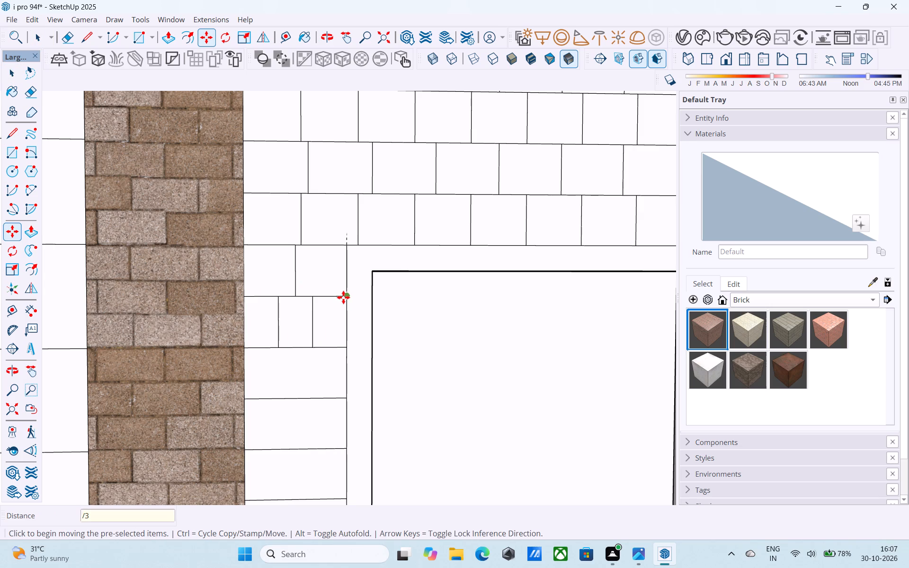
Copy the five bricks of the two narrow courses between column and door straight down six times at 1' intervals, ending at the floor.
key(space)
click(279, 277)
shift+click(312, 275)
shift+click(288, 317)
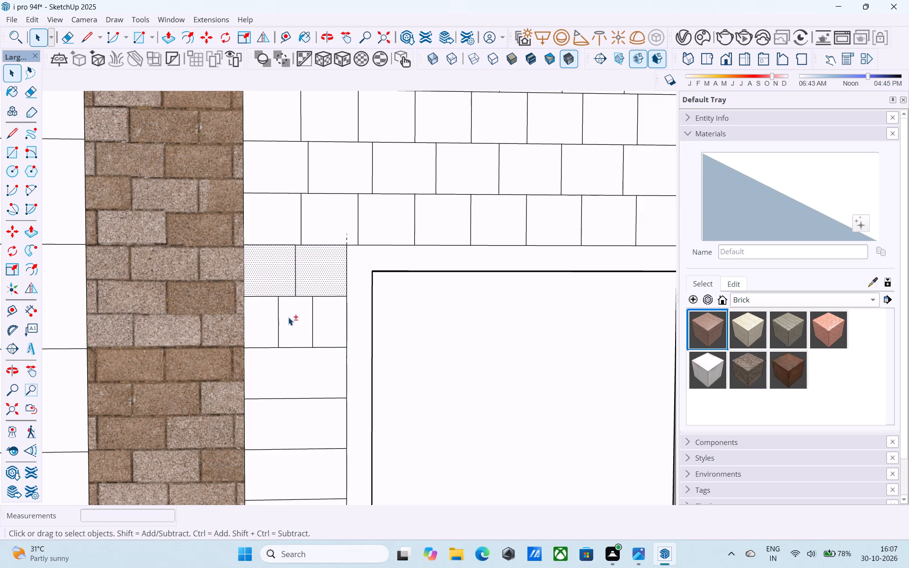
shift+click(267, 322)
shift+drag(324, 321, 329, 320)
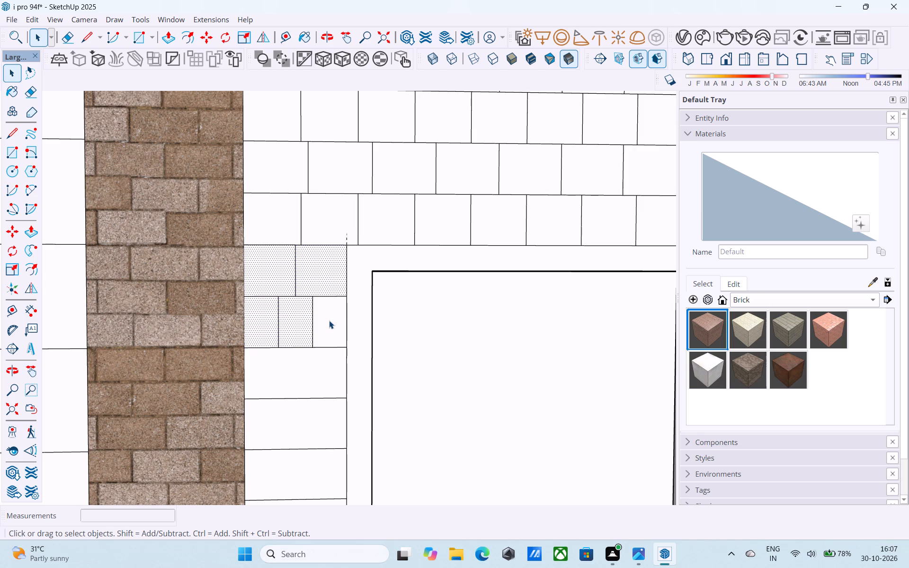
shift+click(329, 320)
key(m)
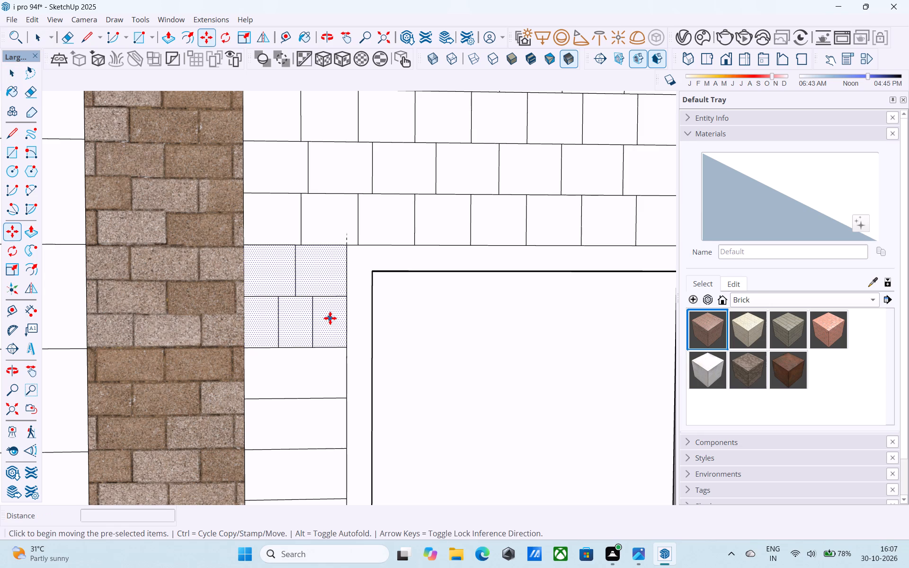
click(244, 245)
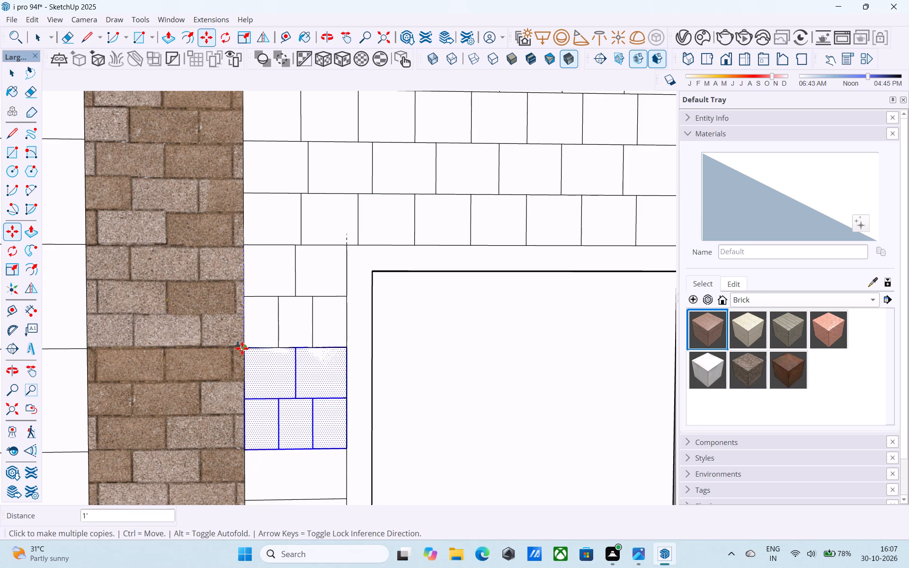
click(242, 347)
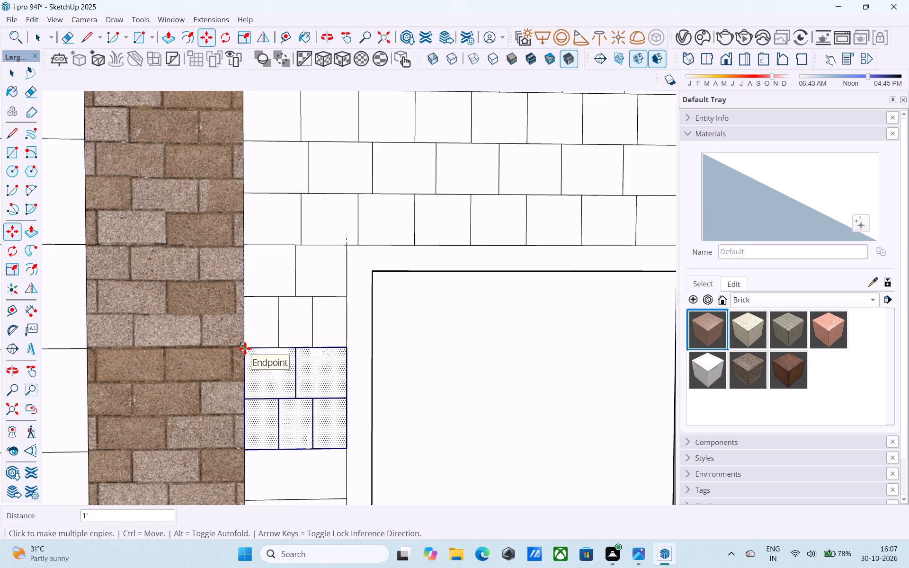
scroll(246, 348, down, 6)
middle_drag(258, 442, 274, 353)
scroll(273, 346, up, 4)
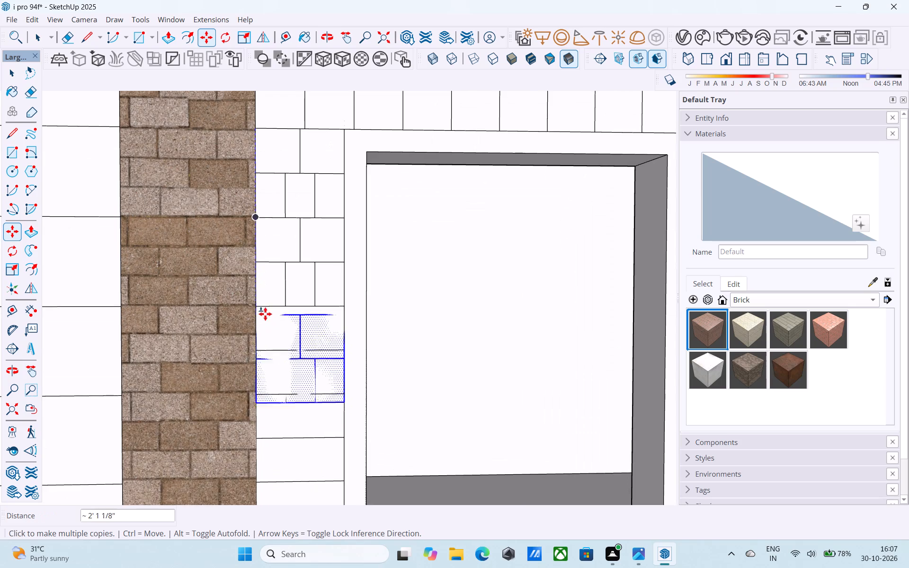
click(260, 306)
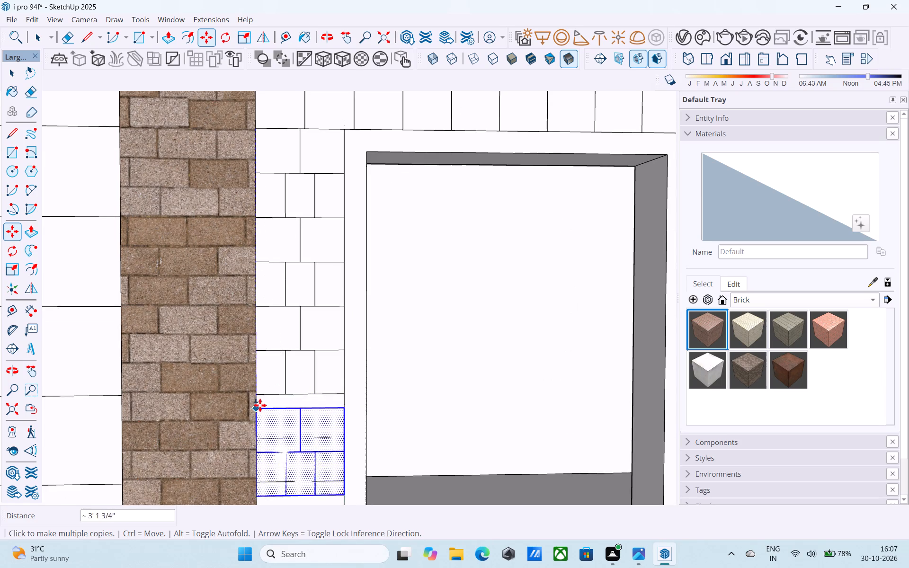
click(259, 395)
scroll(286, 325, down, 5)
shift+middle_drag(287, 419, 303, 246)
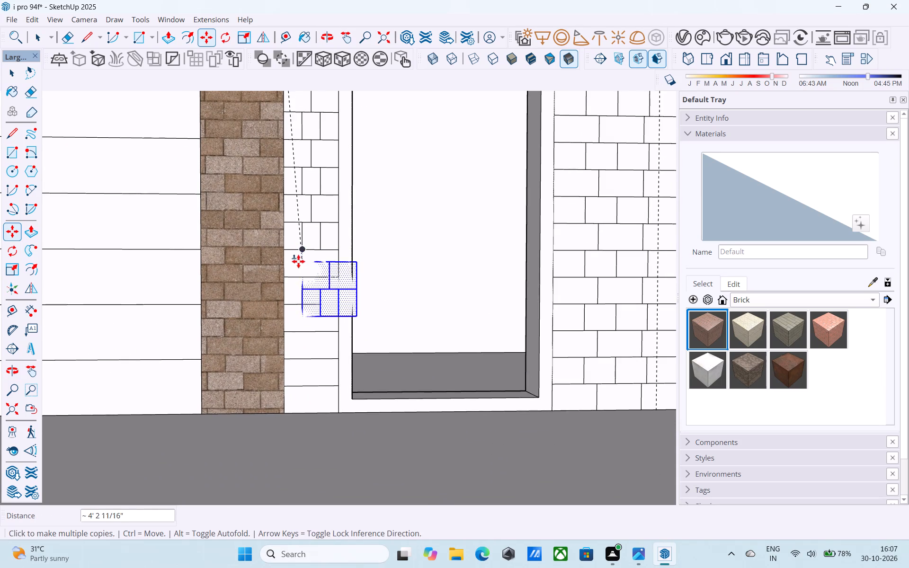
click(285, 250)
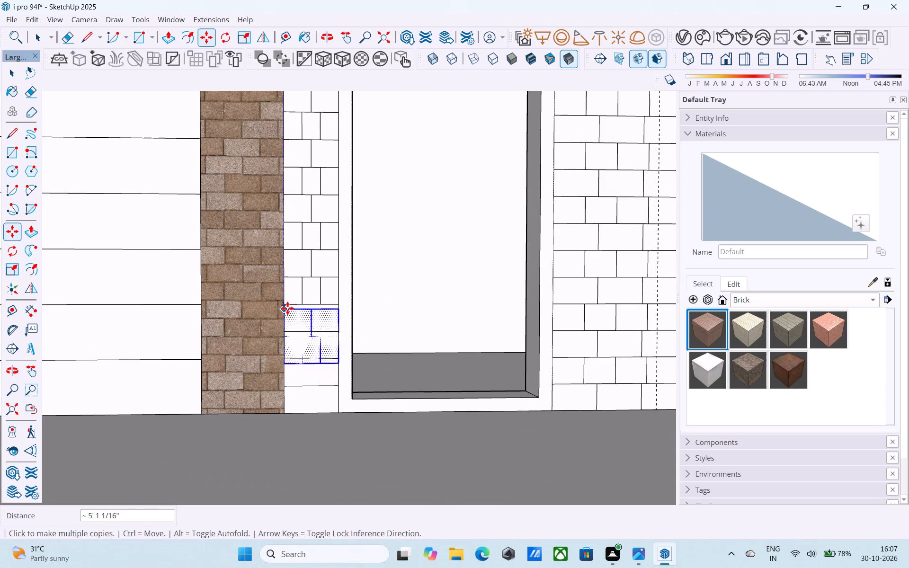
click(287, 306)
click(291, 358)
scroll(199, 359, down, 3)
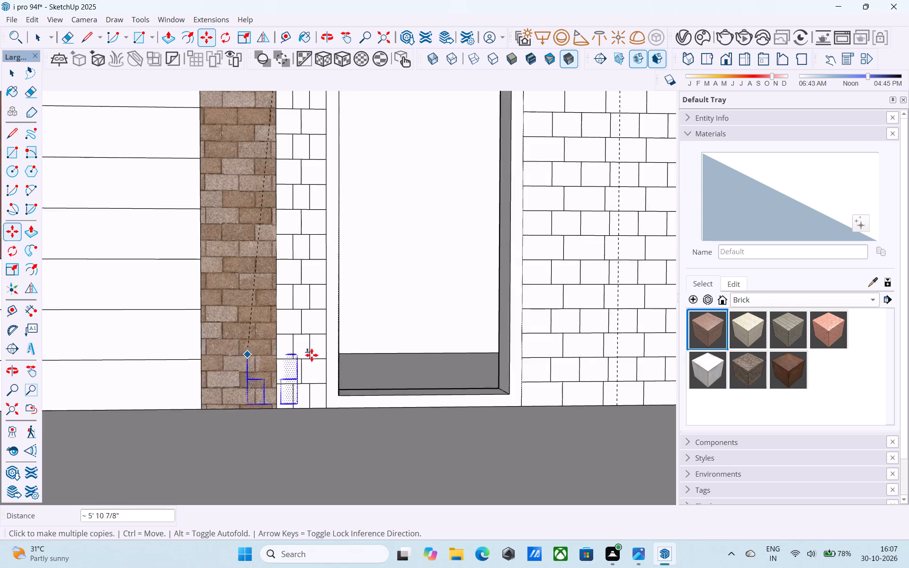
scroll(312, 355, down, 8)
middle_drag(321, 370, 260, 371)
shift+middle_drag(480, 258, 436, 302)
key(space)
Paint every second brick of the top course with Brick_05_1K, covering six bricks from the brick column to past the door.
click(698, 328)
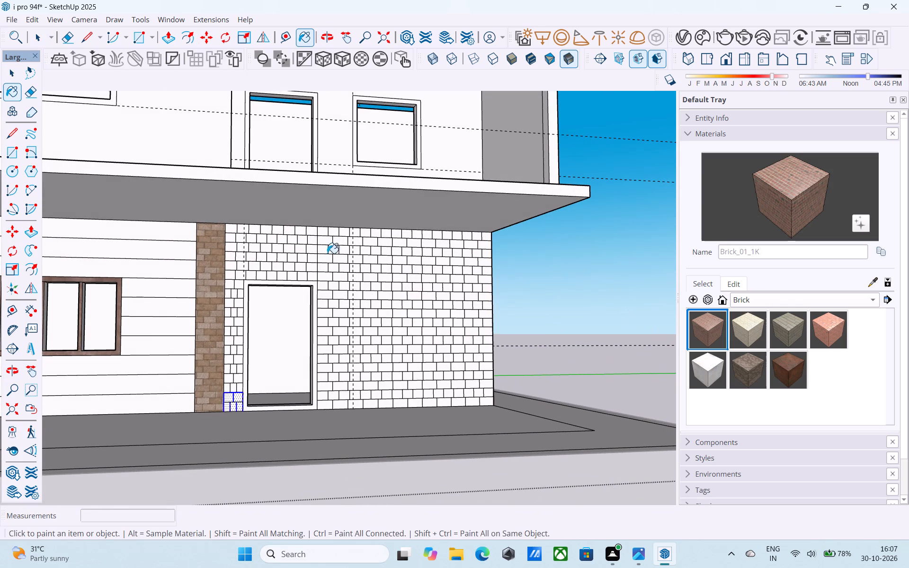
middle_click(262, 228)
click(744, 331)
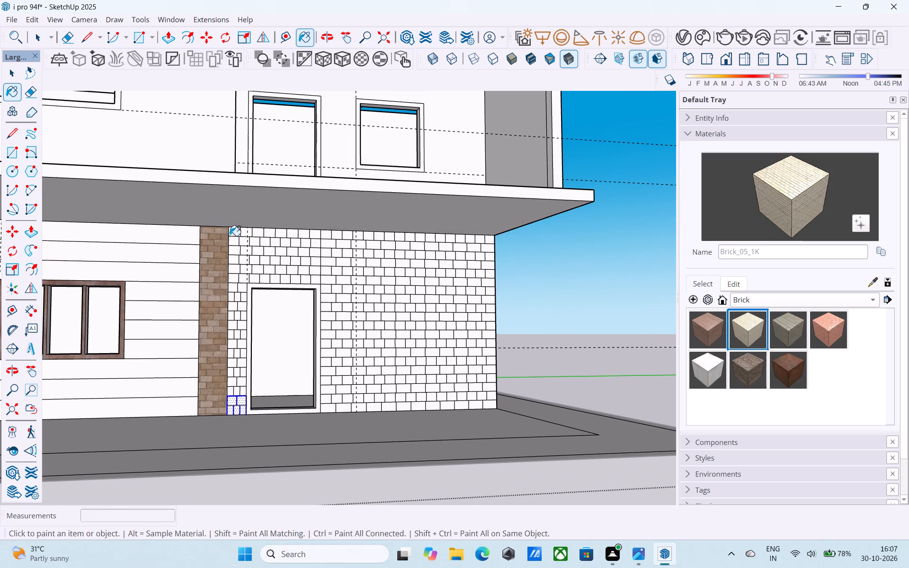
middle_drag(230, 236, 244, 284)
scroll(258, 286, up, 7)
click(217, 266)
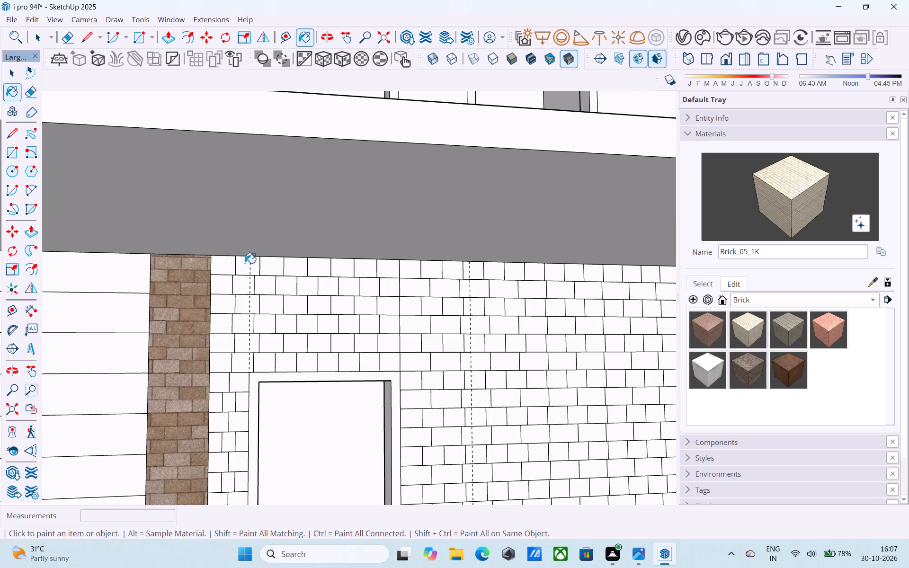
click(280, 267)
click(323, 269)
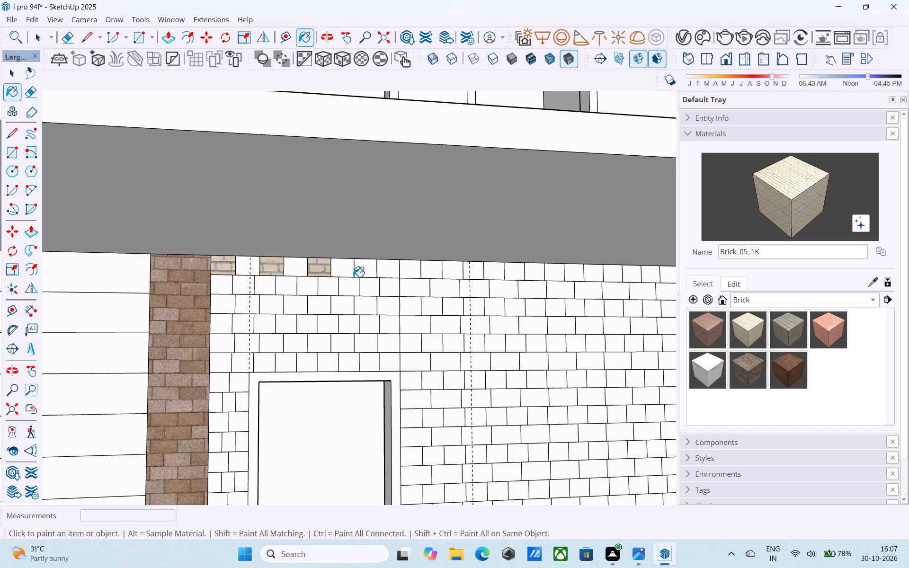
click(365, 272)
click(414, 270)
click(456, 270)
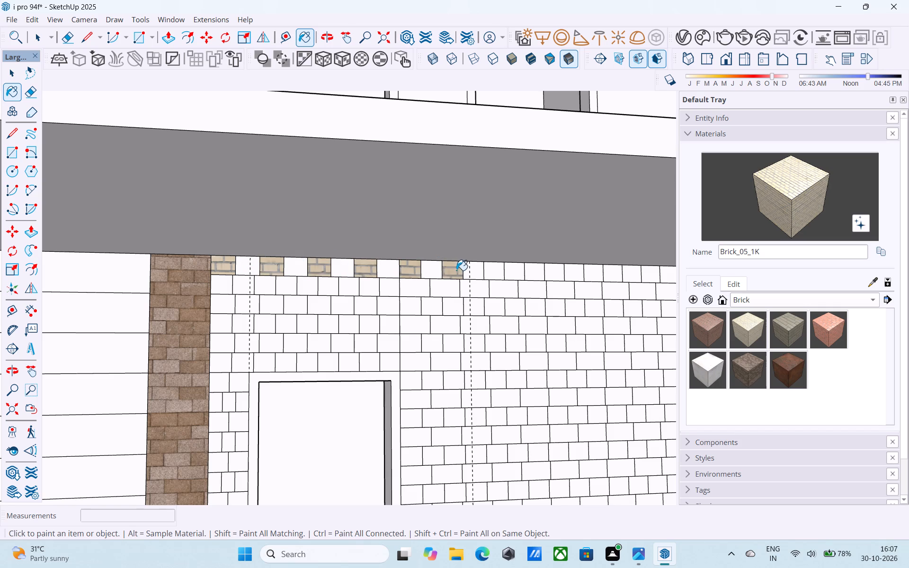
Continue painting every second brick of the top course with Brick_05_1K up to the wall's outer corner.
shift+middle_drag(456, 270, 330, 259)
shift+scroll(426, 274, up, 1)
click(329, 255)
click(372, 263)
click(412, 258)
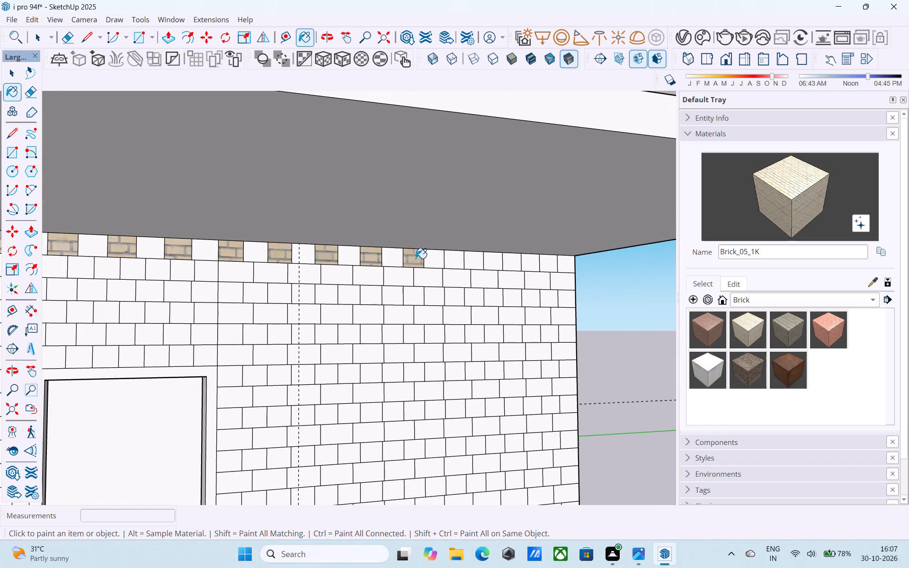
click(458, 262)
click(500, 260)
click(532, 261)
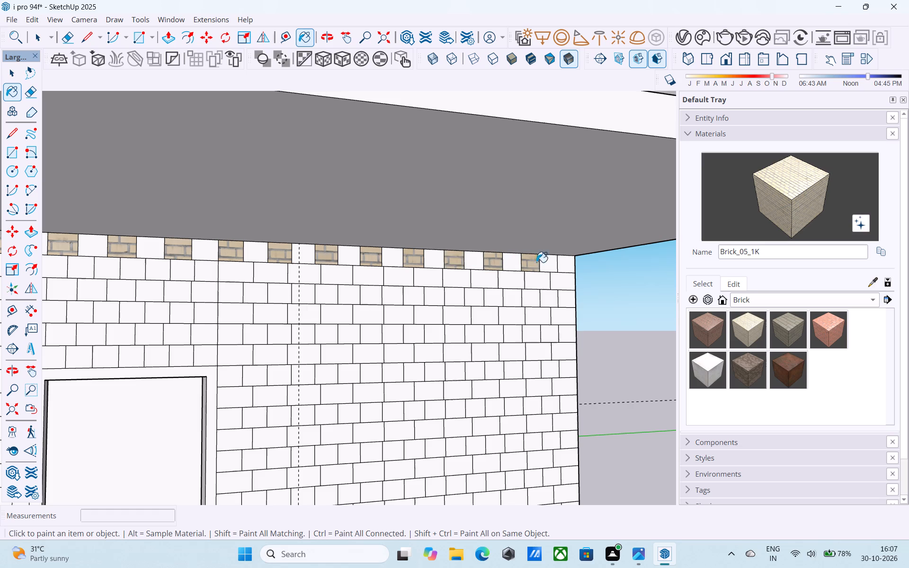
click(564, 262)
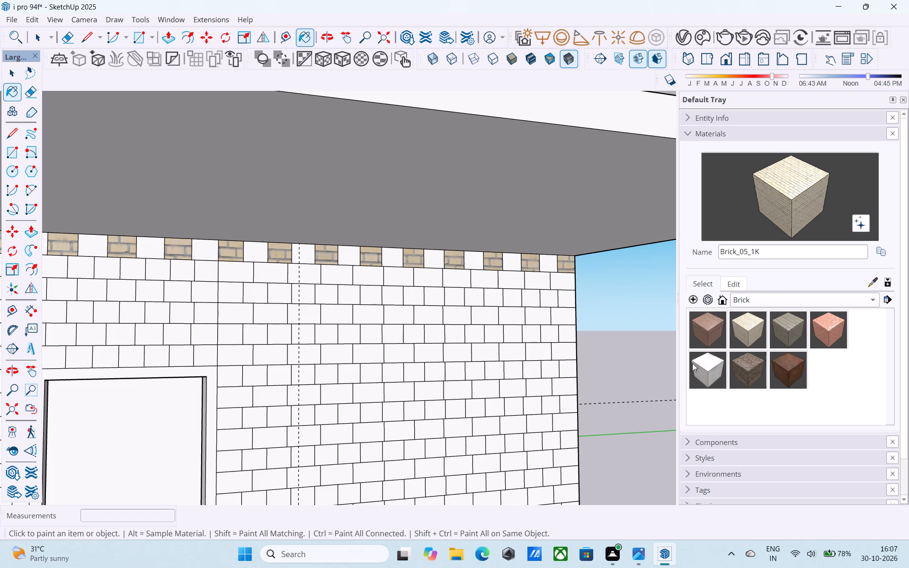
Paint the first six blank bricks of the top course, starting from the brick column, with Brick_20_1K.
click(742, 365)
scroll(713, 355, down, 5)
scroll(554, 312, down, 7)
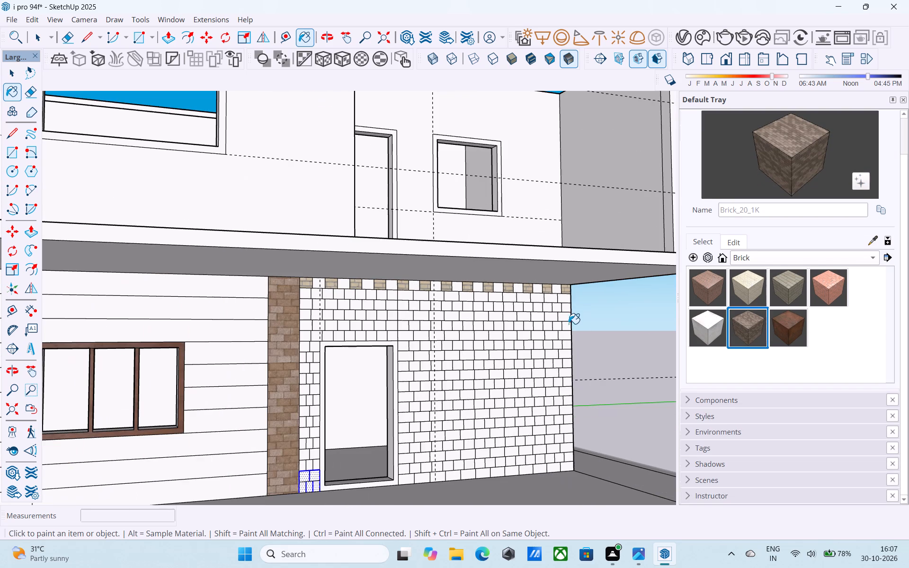
scroll(344, 283, up, 9)
click(280, 285)
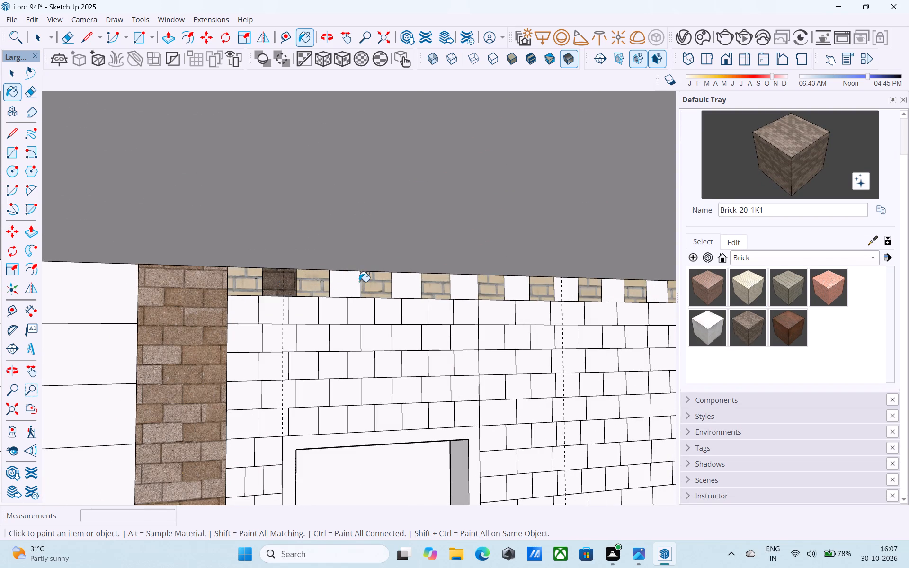
click(349, 280)
click(393, 284)
click(469, 285)
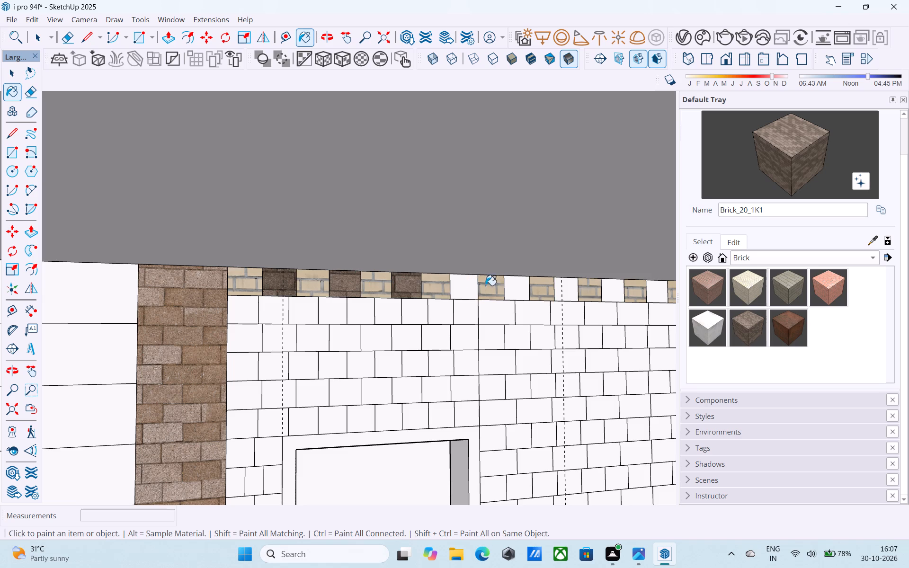
click(522, 283)
click(570, 284)
Paint the remaining six blank bricks of the top course with Brick_20_1K, up to the wall's outer corner.
scroll(394, 312, down, 5)
scroll(281, 317, down, 4)
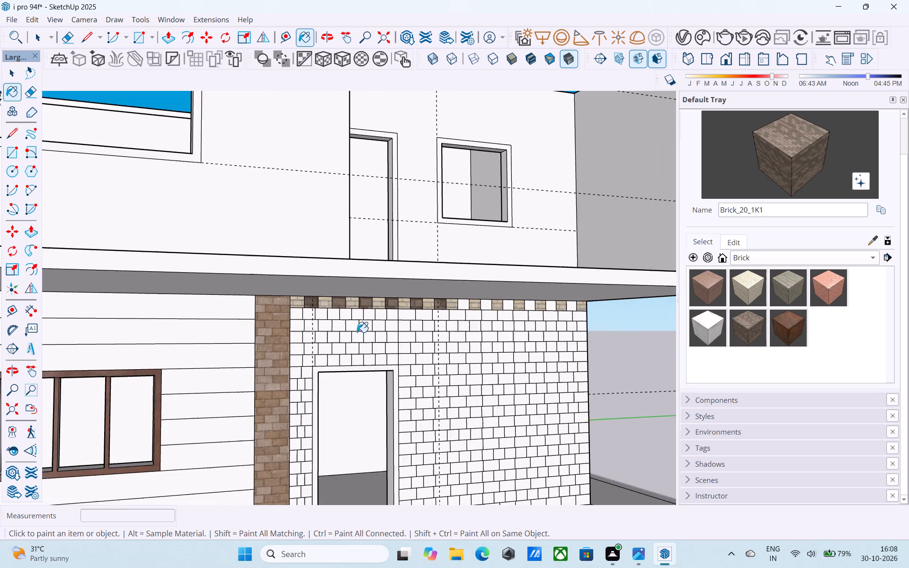
scroll(472, 328, up, 9)
click(454, 284)
click(499, 280)
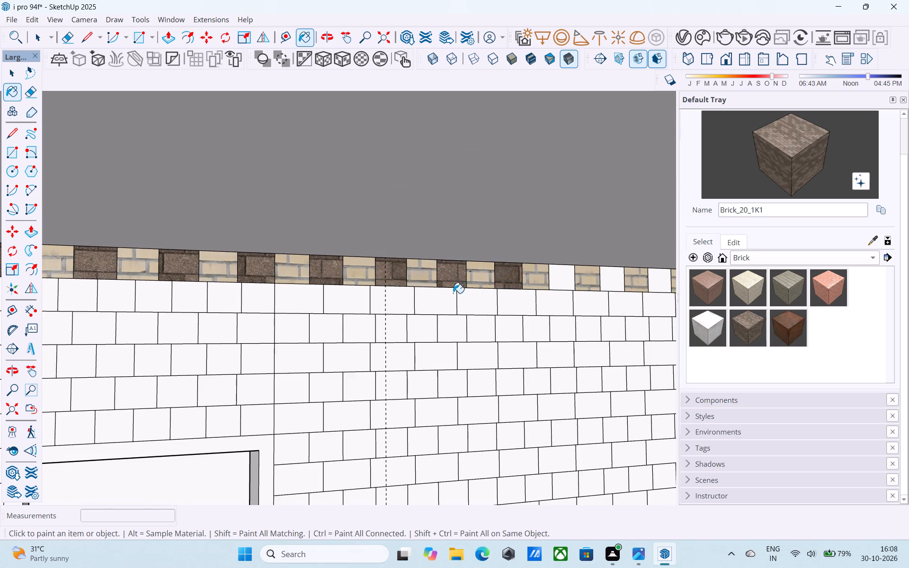
scroll(397, 297, down, 6)
scroll(506, 284, up, 4)
click(481, 287)
click(526, 288)
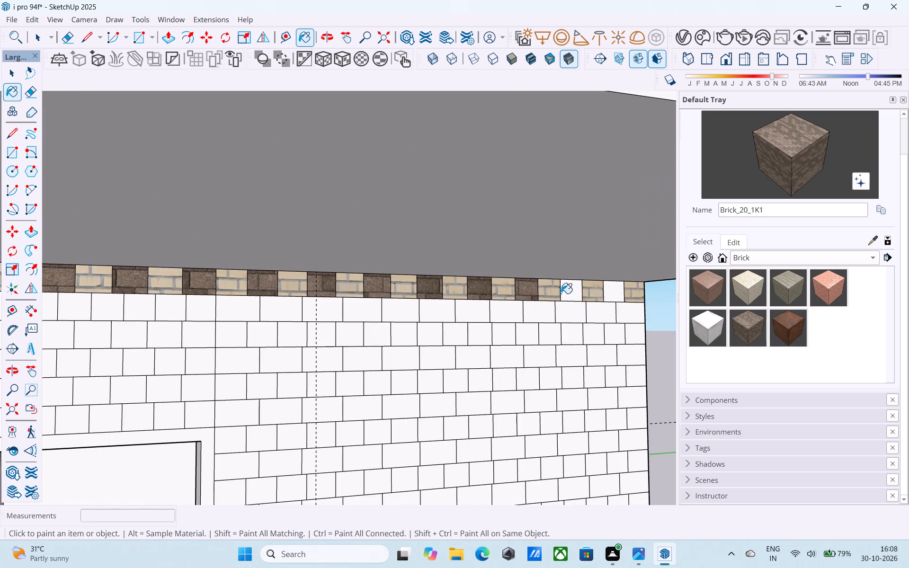
click(569, 291)
click(620, 289)
Examine the painted top brick course under the overhang from several angles and distances.
scroll(619, 289, down, 5)
scroll(396, 311, down, 5)
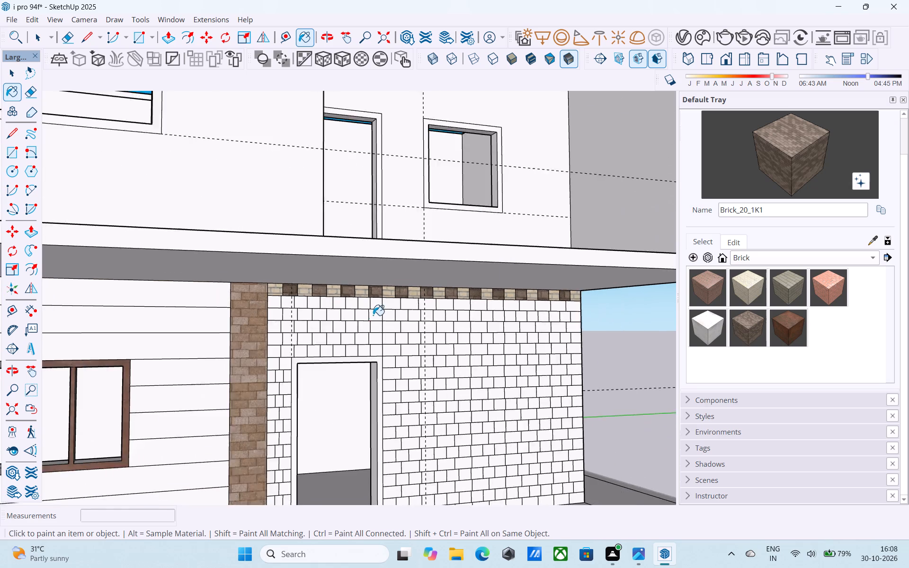
scroll(311, 322, up, 12)
scroll(247, 305, down, 3)
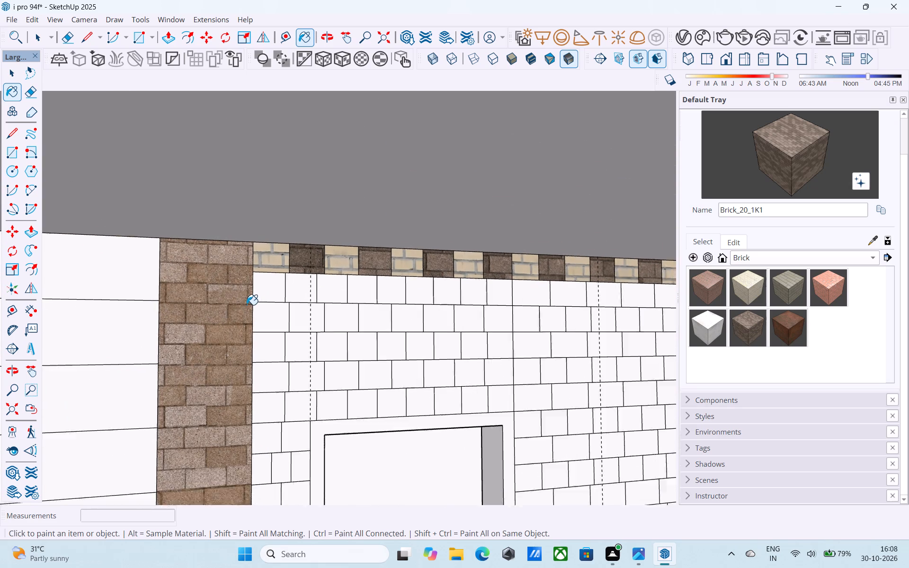
scroll(247, 305, down, 8)
middle_drag(285, 316, 286, 257)
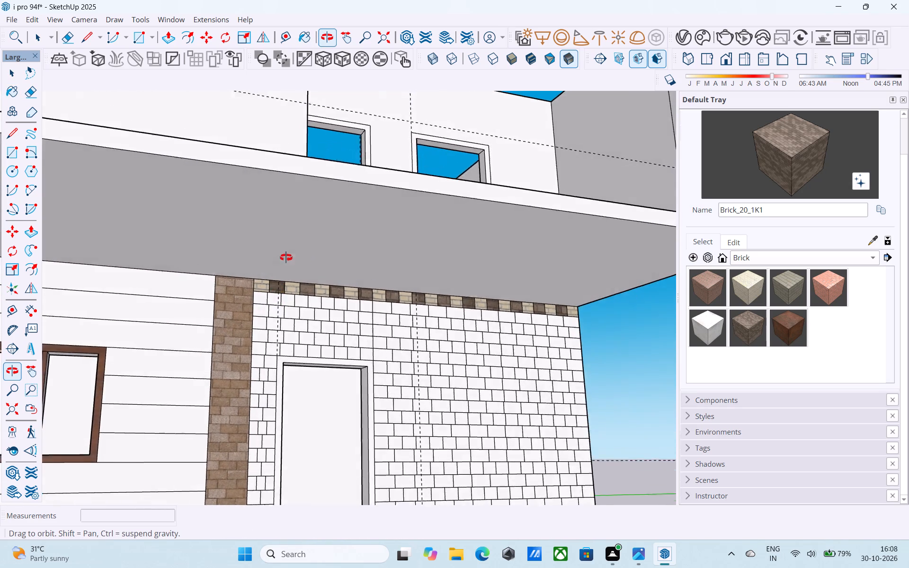
middle_drag(286, 257, 304, 286)
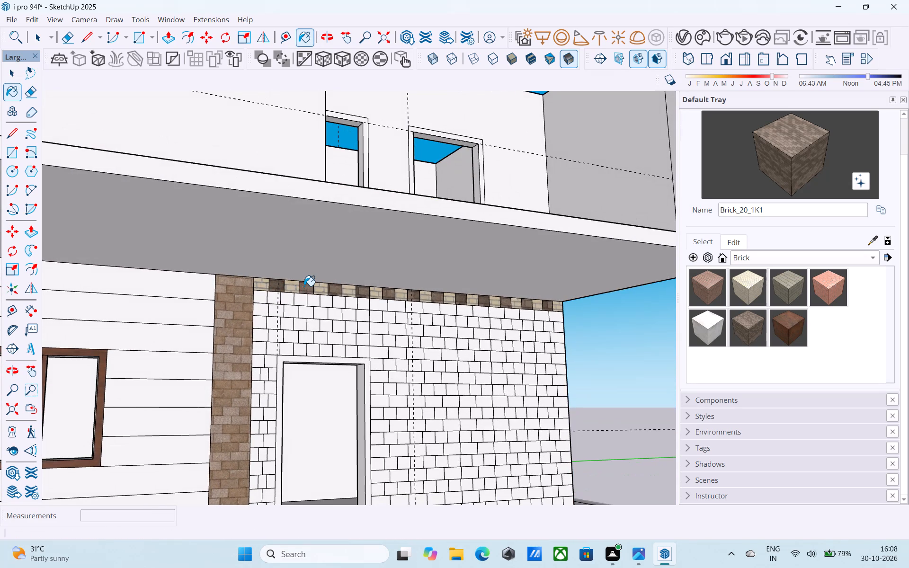
scroll(373, 281, down, 6)
middle_drag(373, 280, 341, 261)
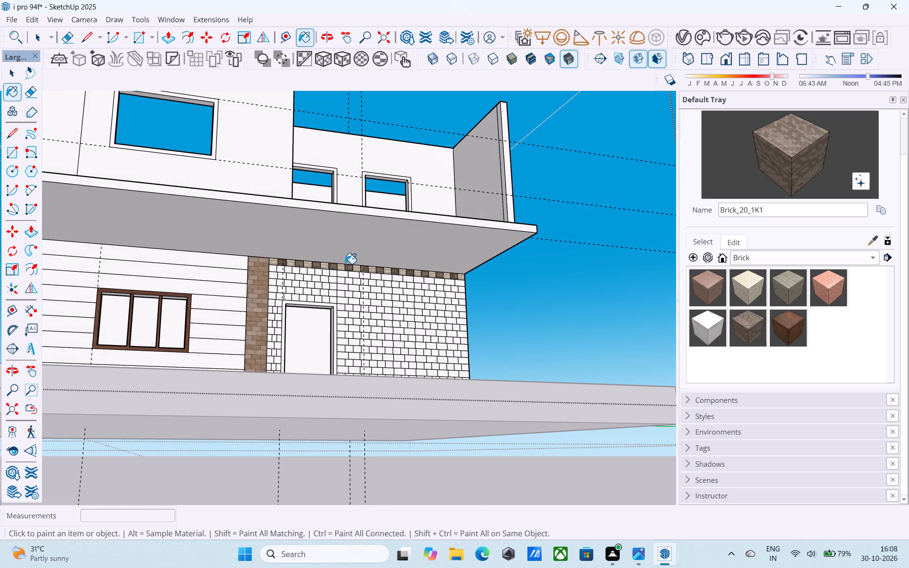
scroll(270, 280, up, 5)
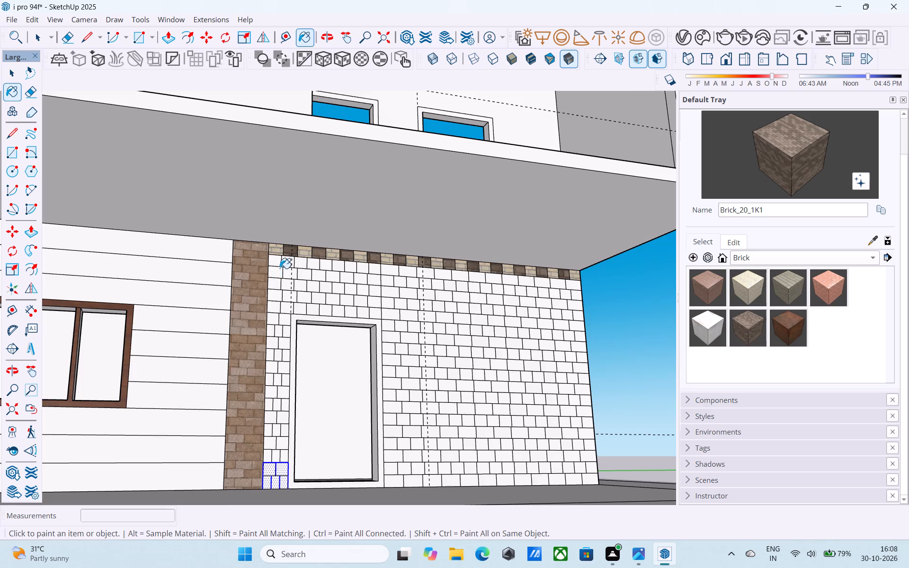
scroll(281, 267, up, 7)
scroll(277, 262, down, 4)
middle_drag(277, 262, 269, 257)
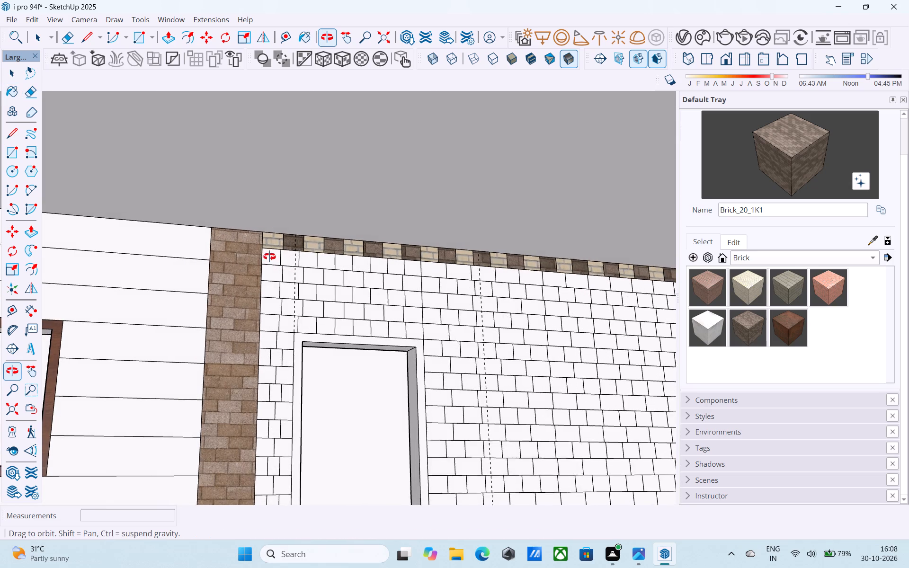
middle_drag(269, 257, 338, 302)
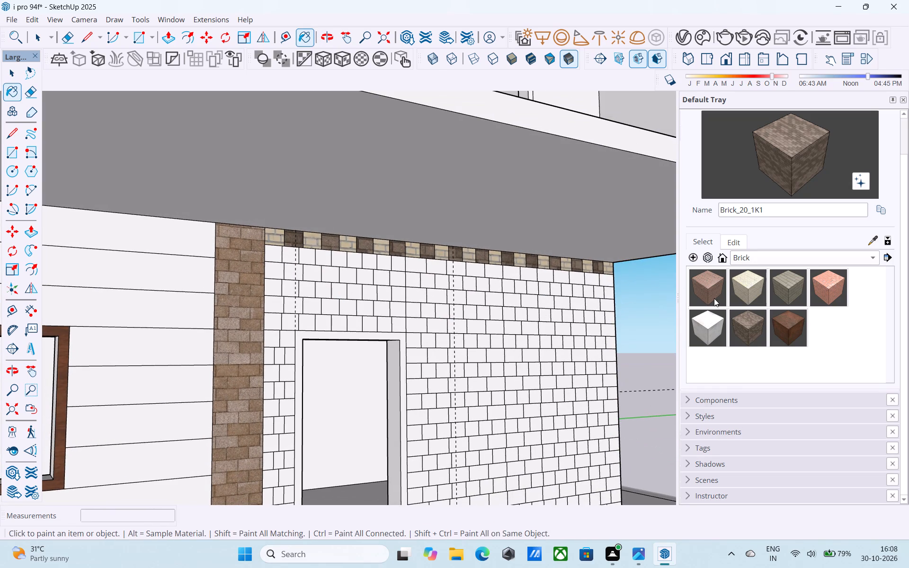
Paint five spaced bricks of the second course with Brick_05_1K, starting with the second brick from the column and leaving the first blank.
click(745, 289)
middle_drag(507, 293, 456, 295)
scroll(456, 295, down, 1)
middle_drag(456, 295, 370, 284)
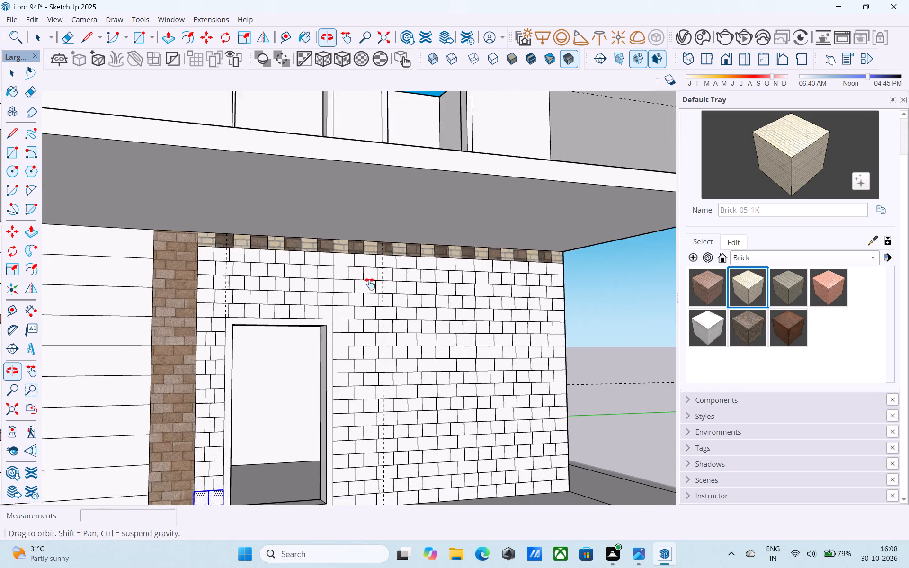
middle_drag(370, 284, 350, 283)
scroll(186, 262, up, 6)
click(155, 243)
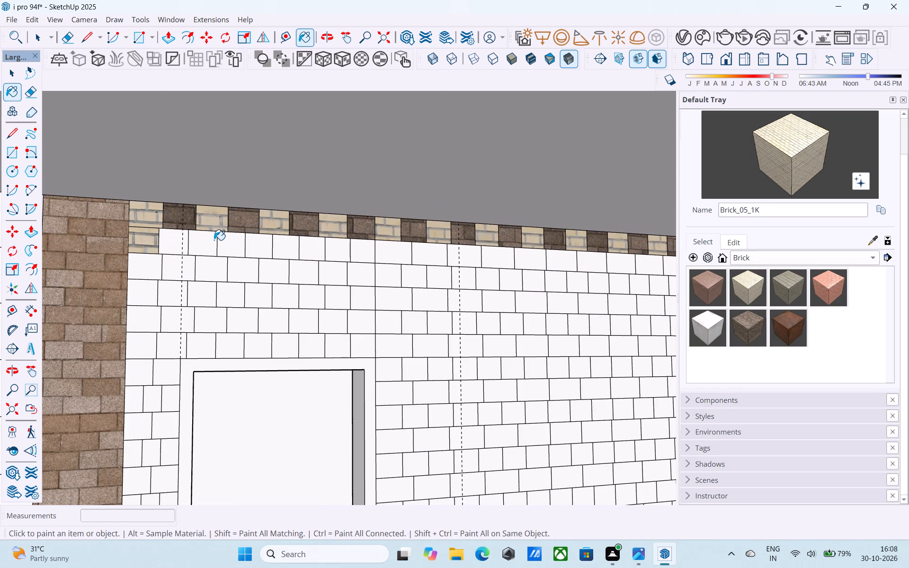
key(ctrl+z)
click(181, 245)
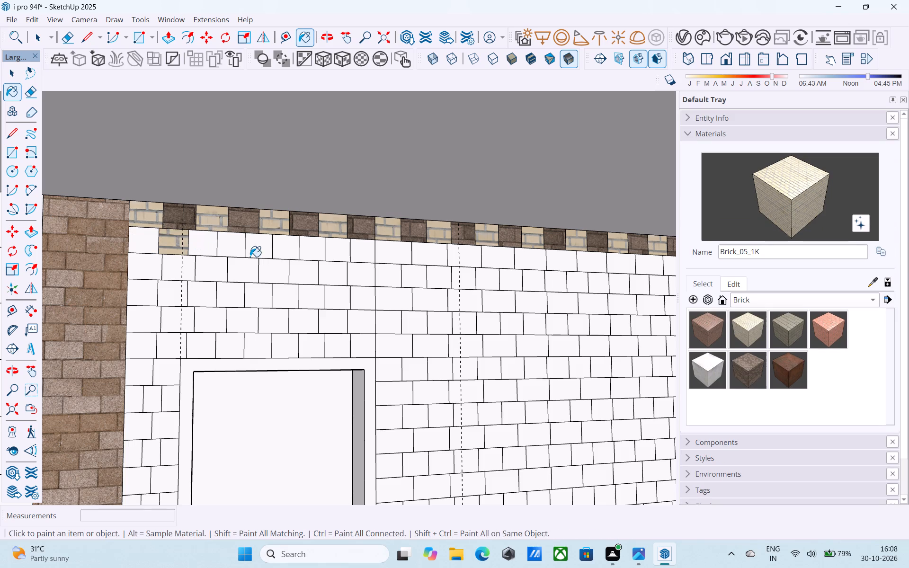
click(239, 249)
click(311, 255)
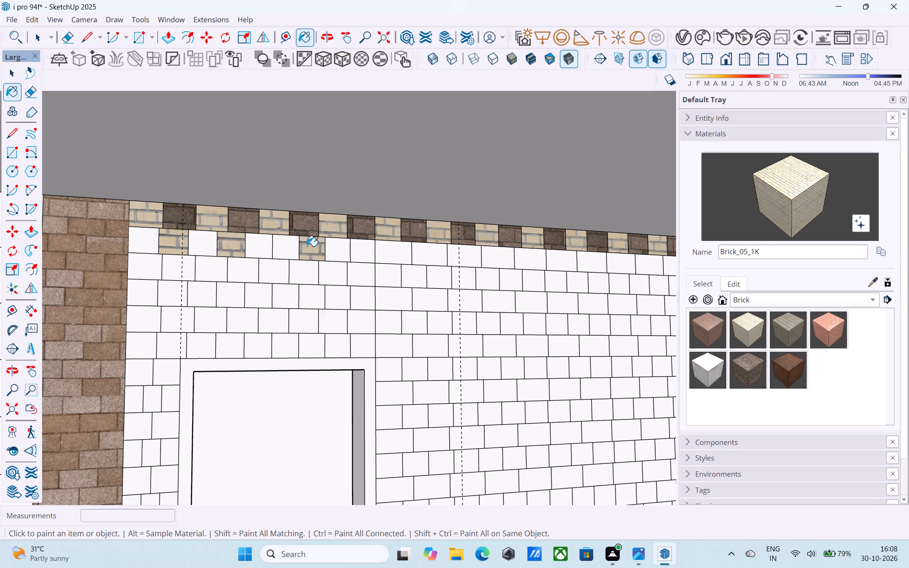
click(378, 255)
click(493, 259)
Paint two more spaced bricks of the second course with Brick_05_1K toward the wall's outer corner.
middle_drag(494, 259, 486, 255)
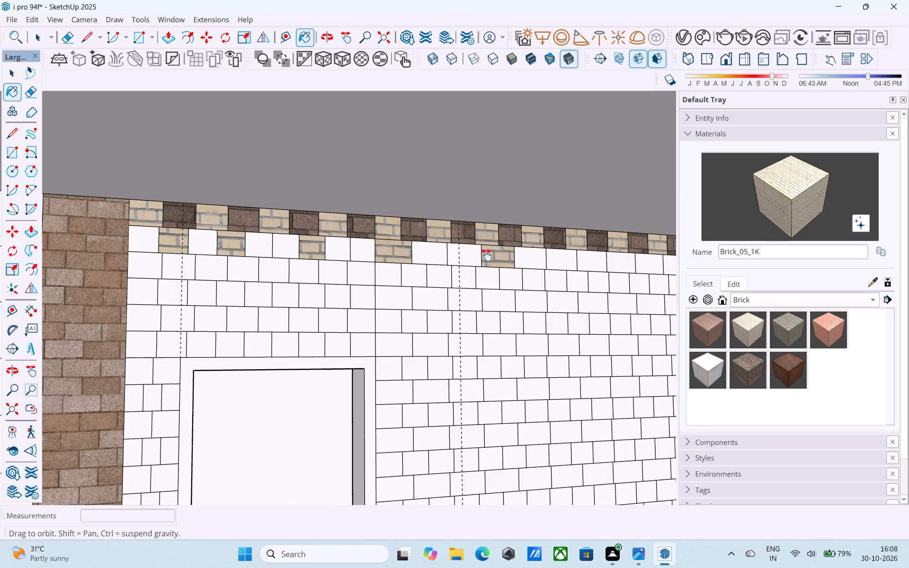
middle_drag(486, 255, 307, 263)
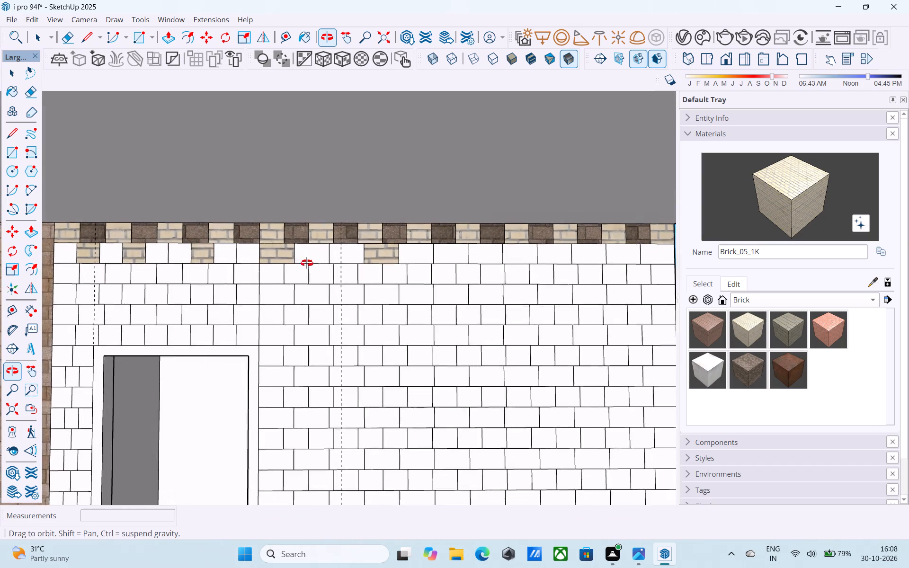
middle_drag(307, 263, 330, 265)
click(471, 258)
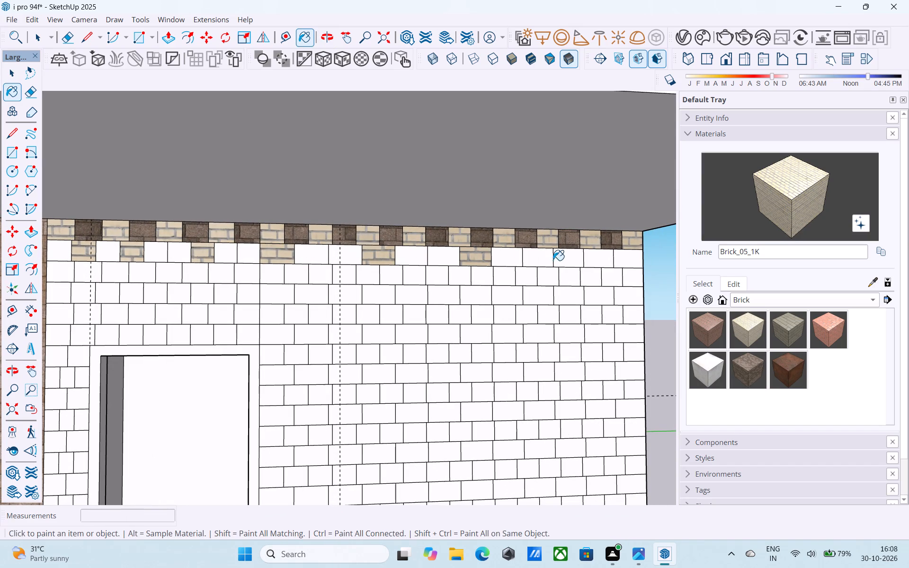
click(562, 258)
Paint the first and third bricks of the second course, counted from the brick column, with Brick_01_1K.
scroll(515, 257, down, 4)
shift+middle_drag(506, 261, 588, 247)
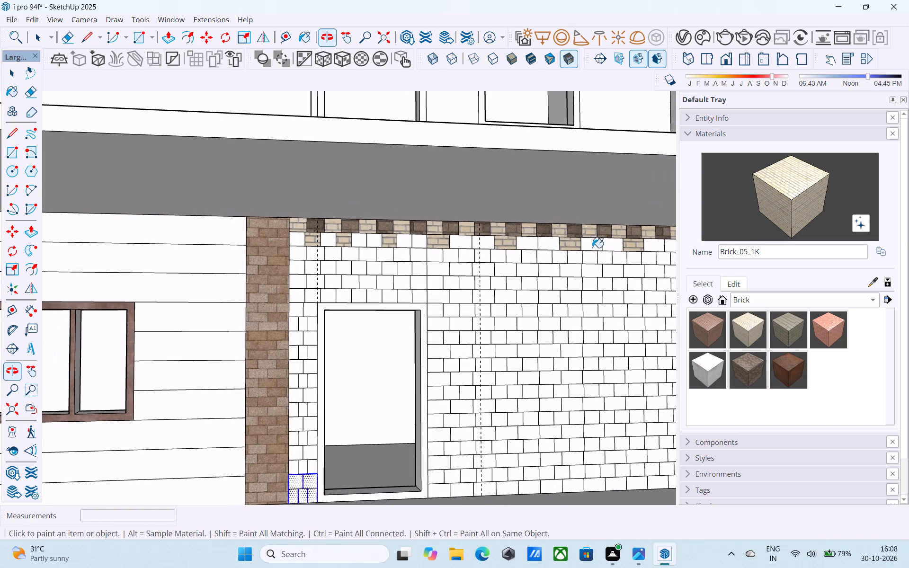
shift+middle_drag(640, 255, 543, 253)
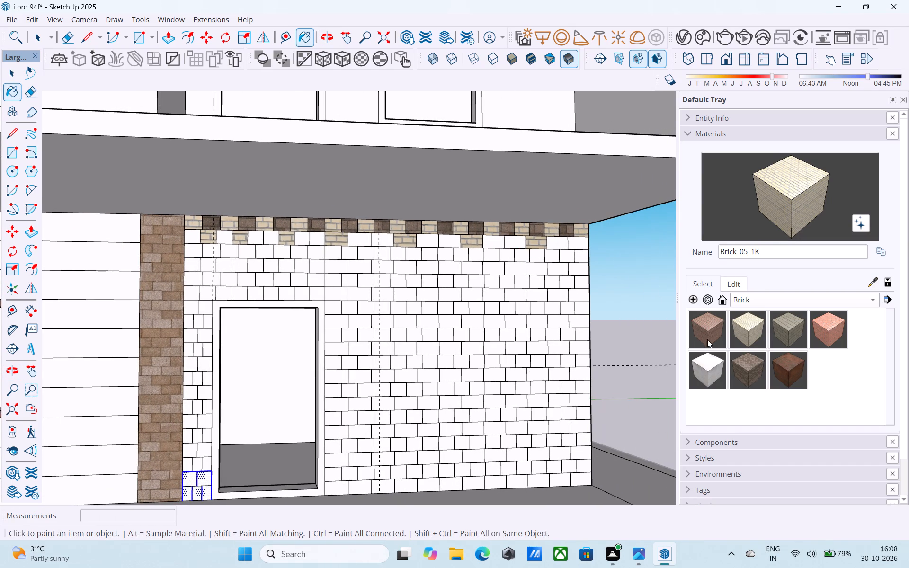
click(711, 337)
click(190, 237)
scroll(232, 240, up, 4)
click(225, 239)
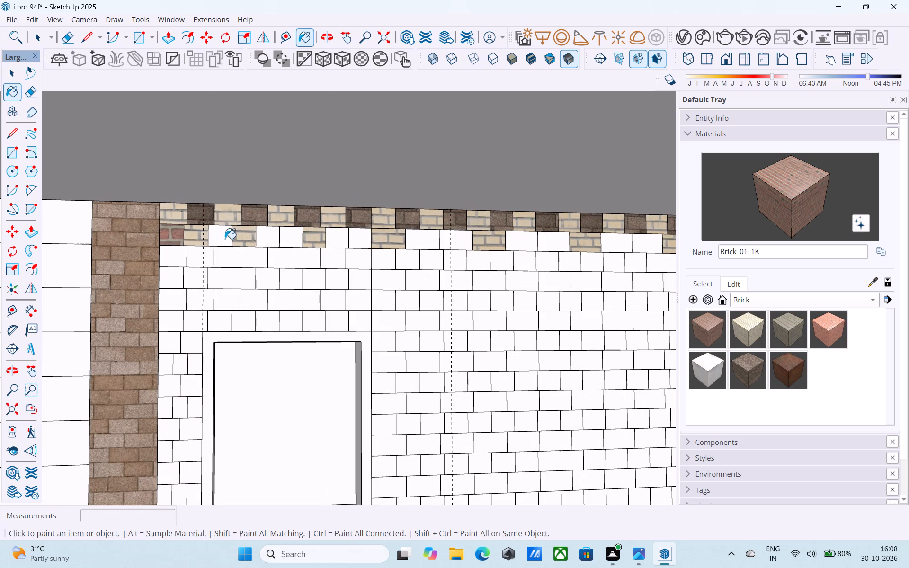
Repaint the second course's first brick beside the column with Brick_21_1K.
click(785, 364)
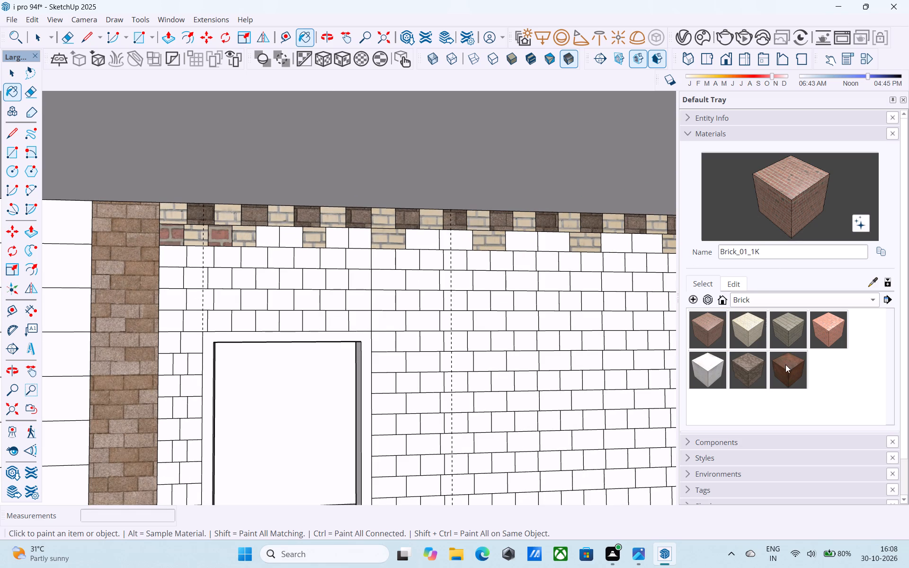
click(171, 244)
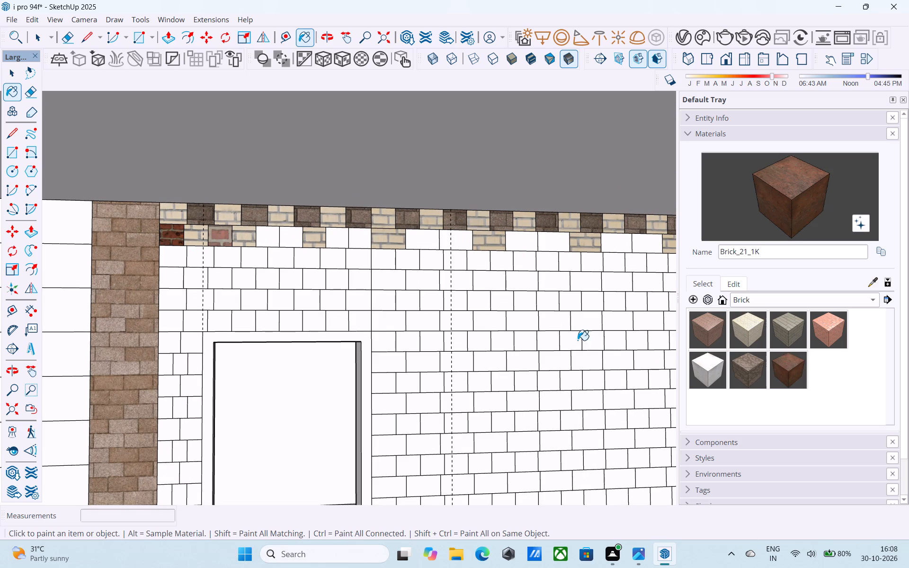
Repaint the second course's first brick and fill its blank bricks up to the vertical guide with Brick_20_1K1.
click(746, 365)
click(176, 231)
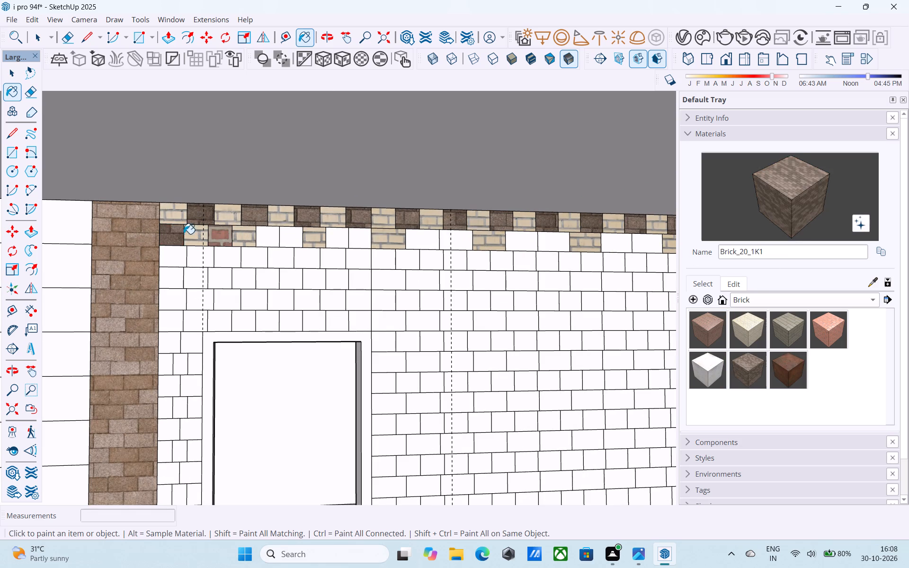
click(272, 234)
click(285, 237)
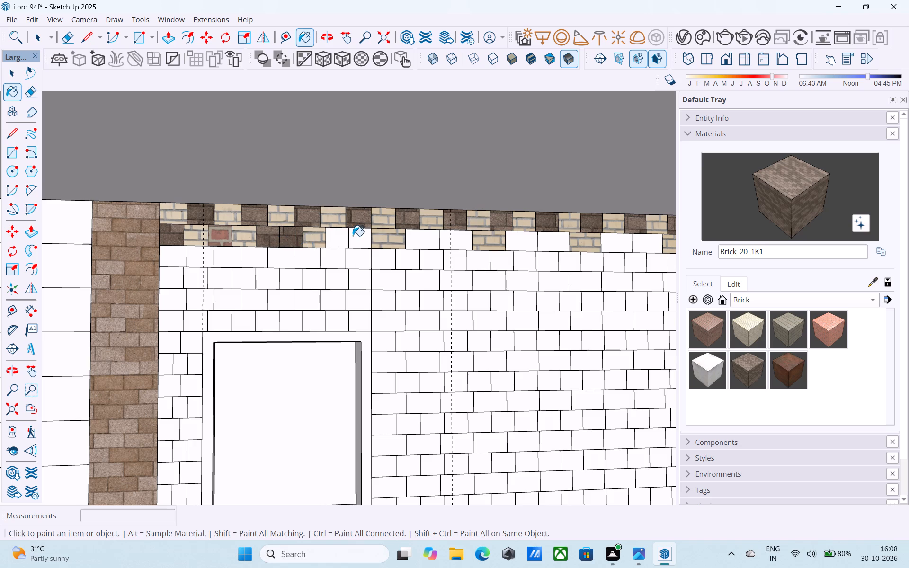
click(347, 235)
click(364, 238)
click(407, 239)
click(461, 236)
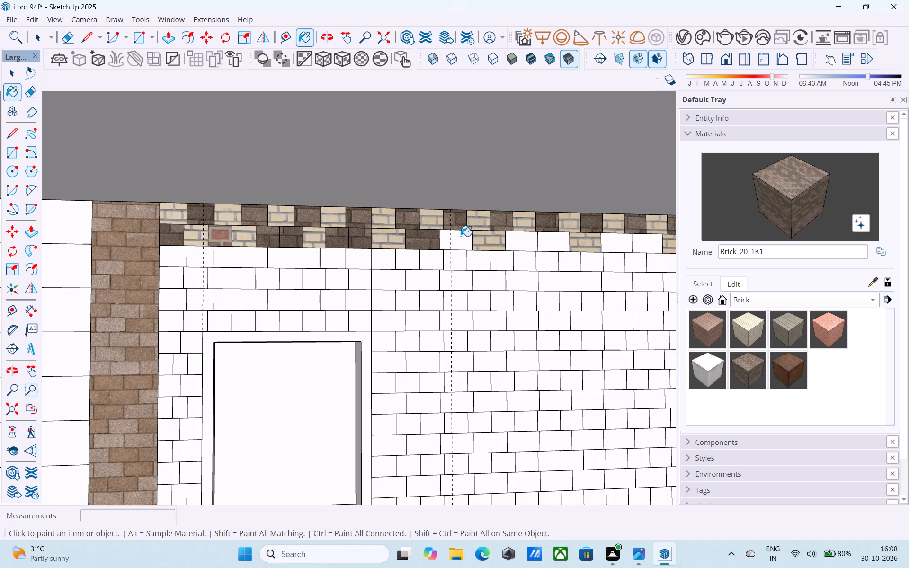
Fill the second course's remaining blank bricks from the vertical guide to the wall's outer corner with Brick_20_1K1.
scroll(291, 244, down, 5)
scroll(454, 246, up, 4)
click(437, 240)
click(449, 242)
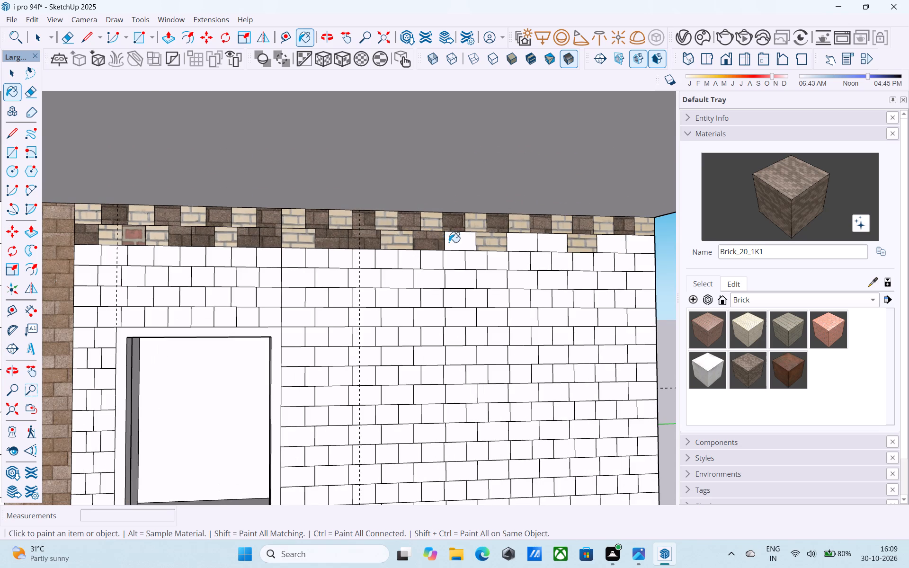
click(522, 241)
click(548, 246)
click(606, 242)
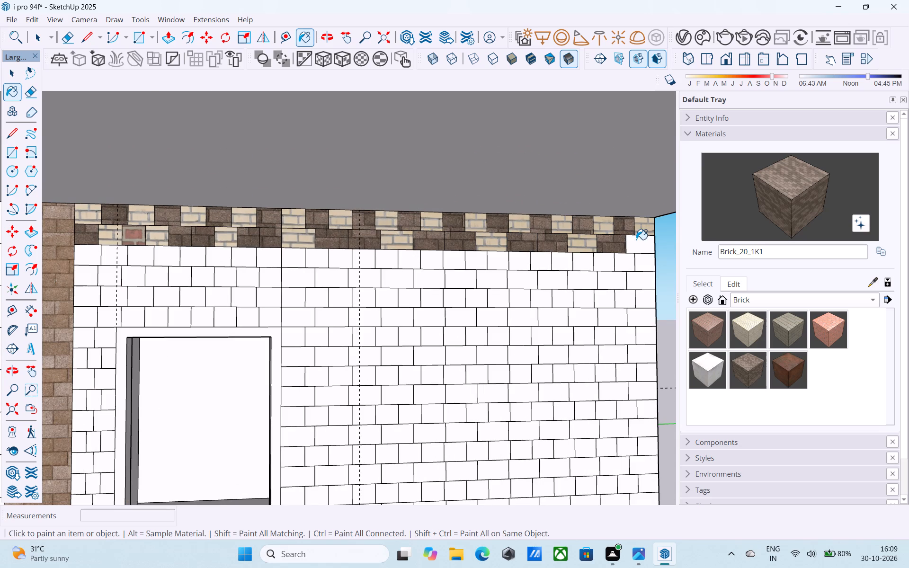
click(636, 240)
Paint nine spaced bricks of the third course with Brick_05_1K, starting beside the brick column and leaving two blank between each.
click(760, 327)
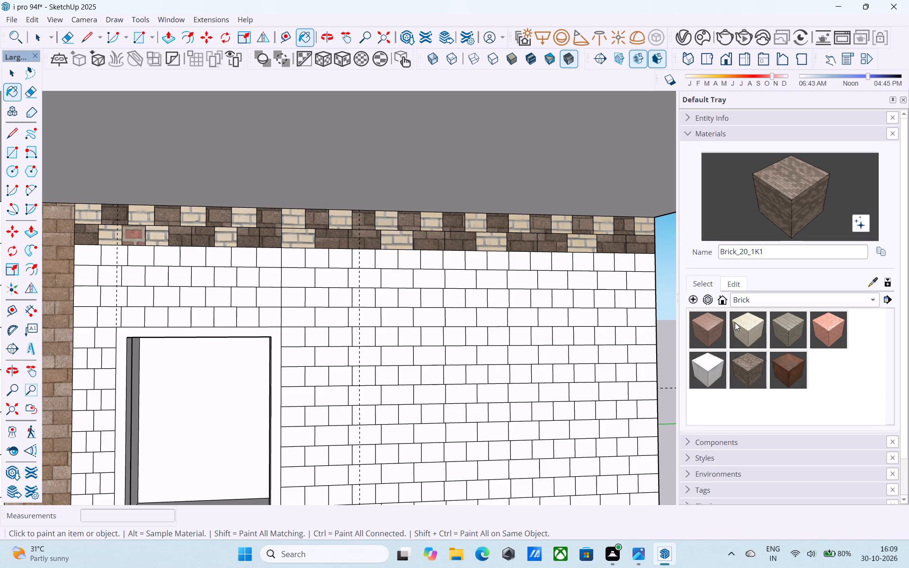
click(93, 254)
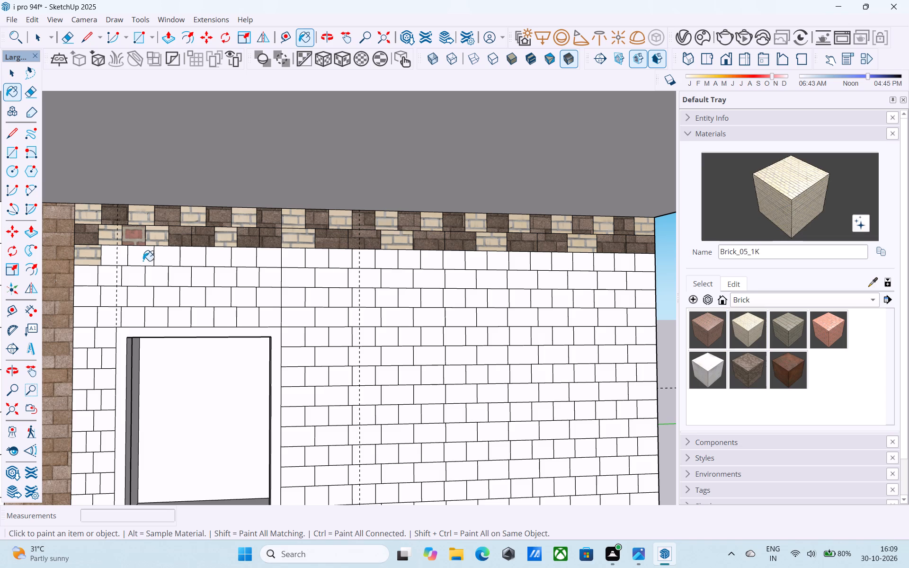
click(159, 256)
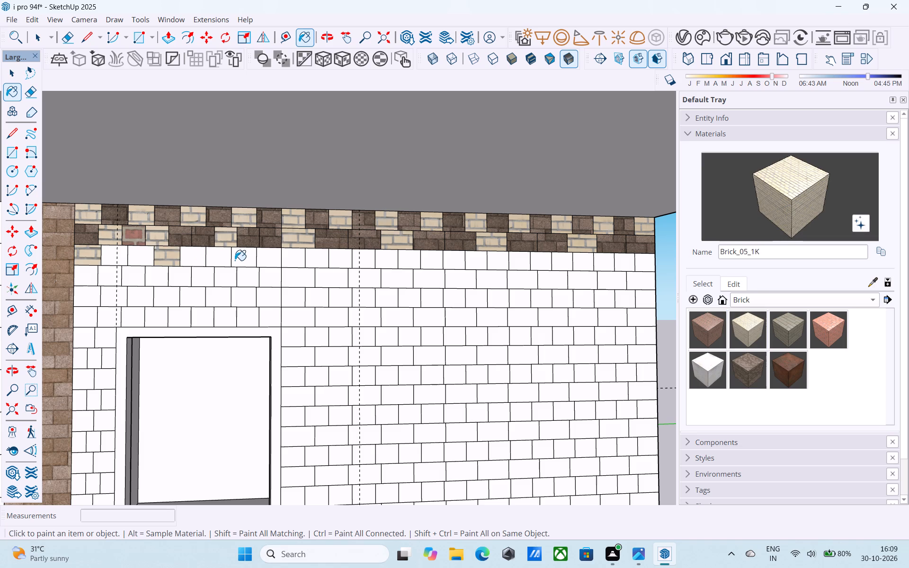
click(235, 261)
click(313, 259)
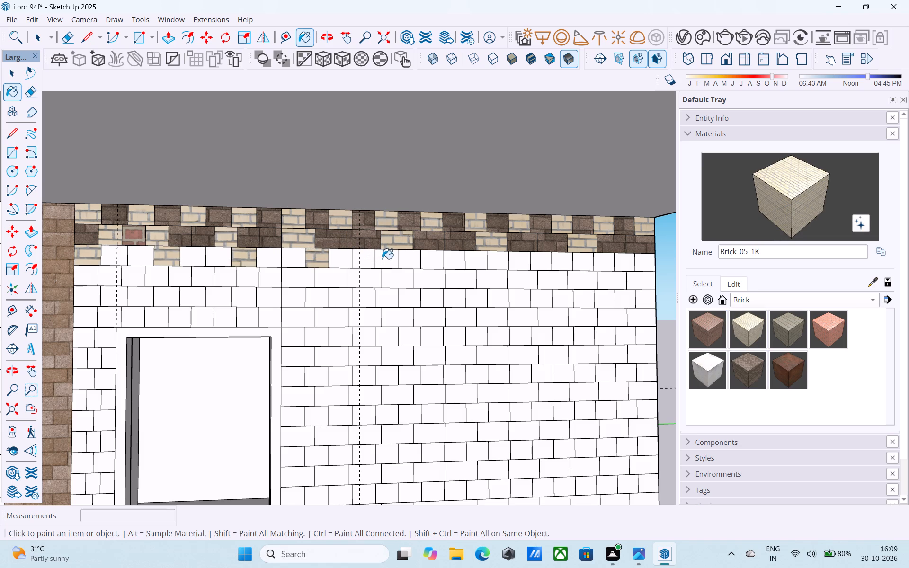
click(383, 259)
click(459, 257)
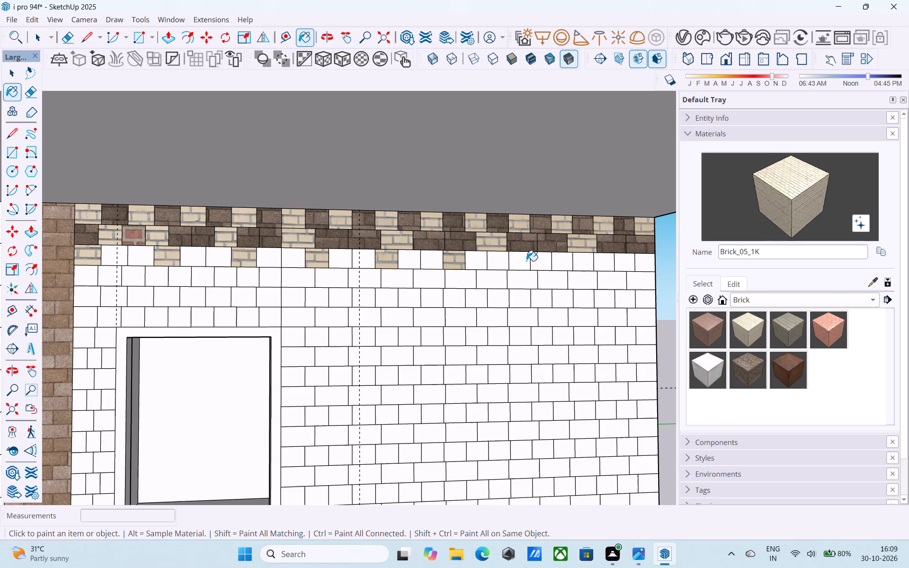
click(526, 261)
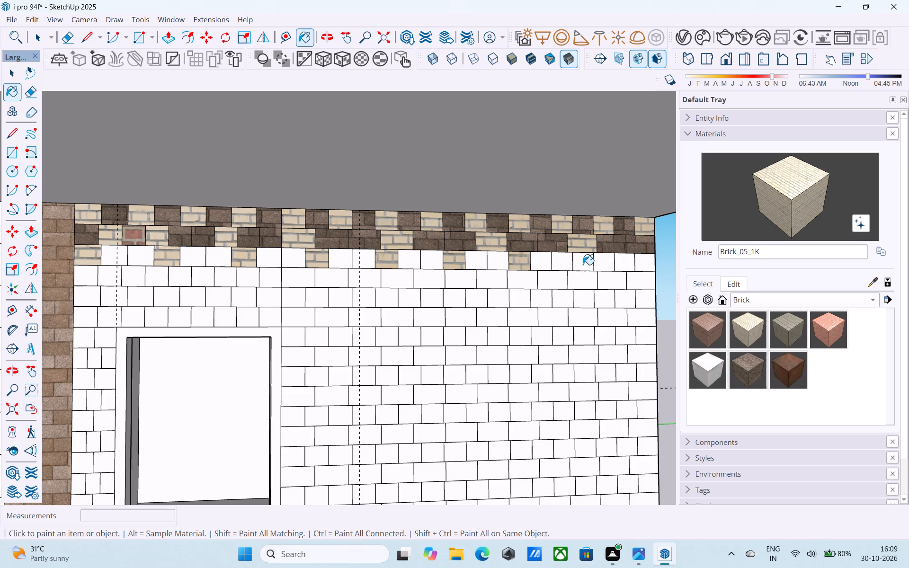
click(583, 265)
click(649, 263)
Fill the third course's blank bricks from the brick column to the vertical guide with Brick_20_1K1.
click(749, 375)
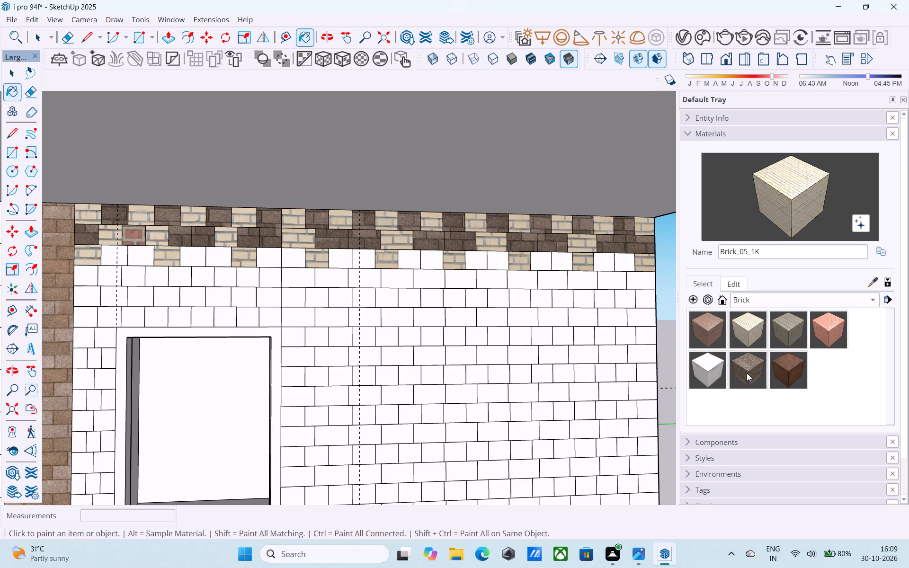
click(122, 253)
click(130, 254)
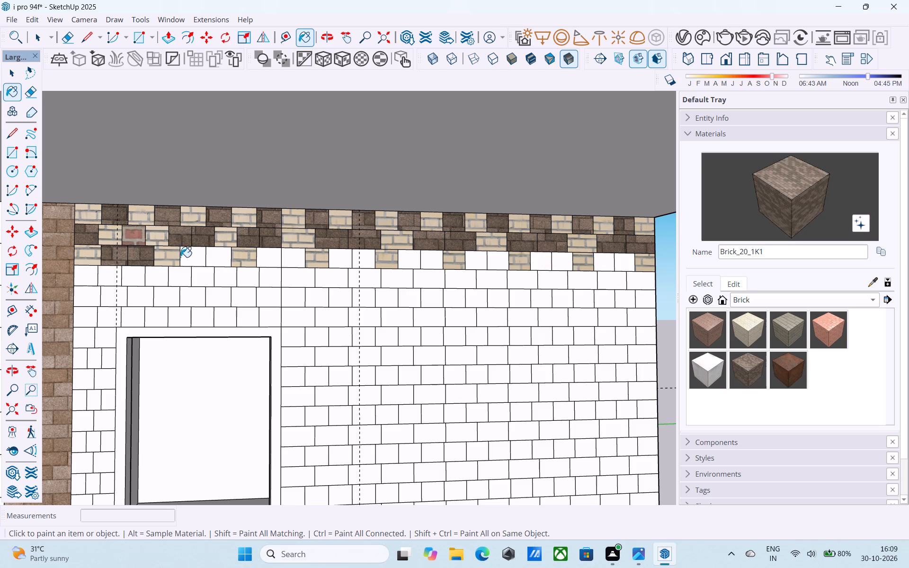
click(183, 256)
click(220, 258)
click(264, 260)
click(276, 260)
click(284, 257)
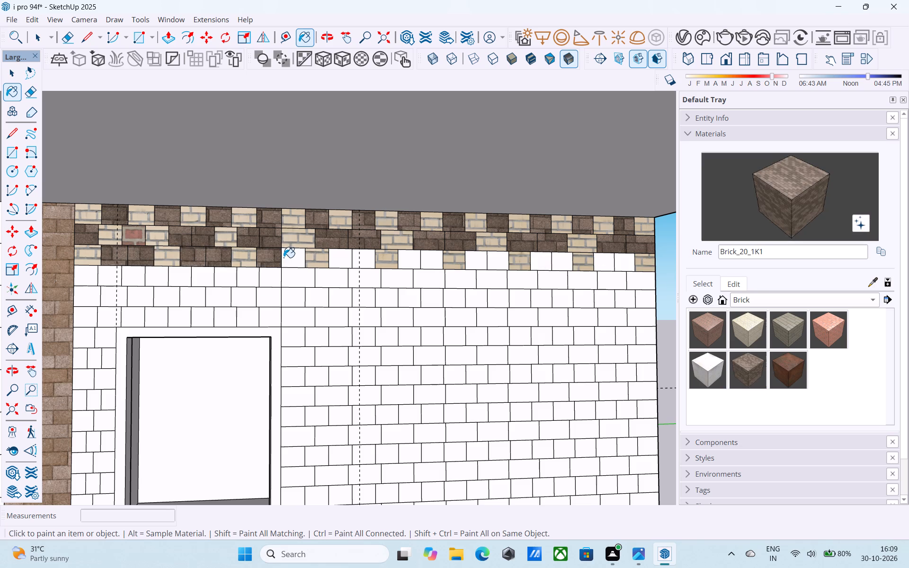
click(356, 259)
click(349, 259)
Fill the third course's remaining blank bricks from the vertical guide to the wall's outer corner with Brick_20_1K1.
click(434, 261)
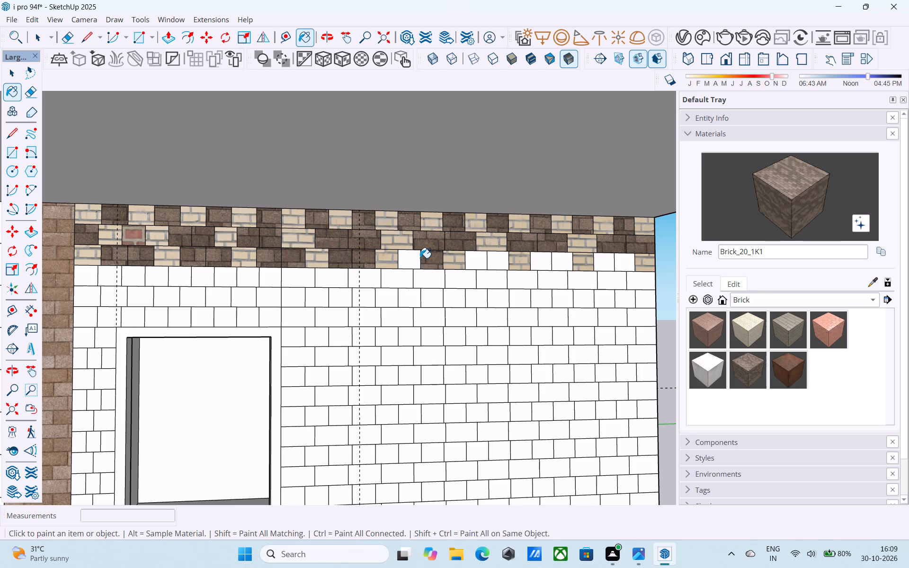
click(414, 255)
click(481, 257)
click(495, 261)
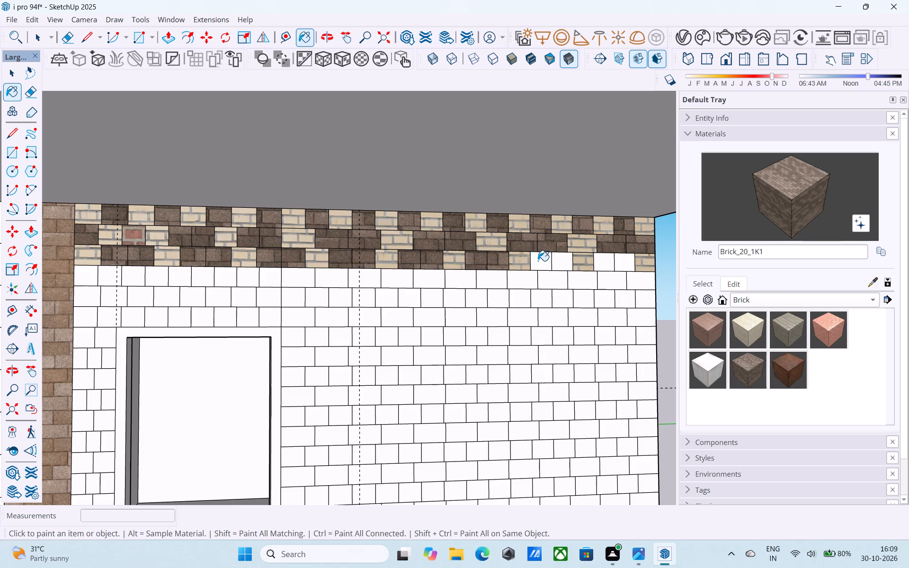
click(538, 261)
click(552, 263)
click(595, 263)
click(617, 262)
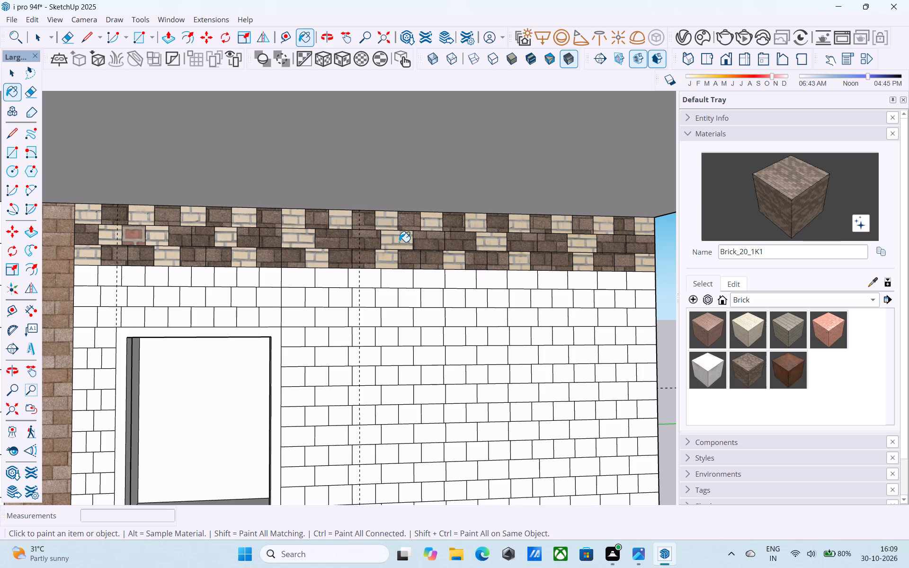
Paint seven spaced bricks of the fourth course with Brick_05_1K, starting with the second brick from the column and leaving two blank between each.
scroll(399, 242, down, 6)
middle_drag(415, 256, 426, 276)
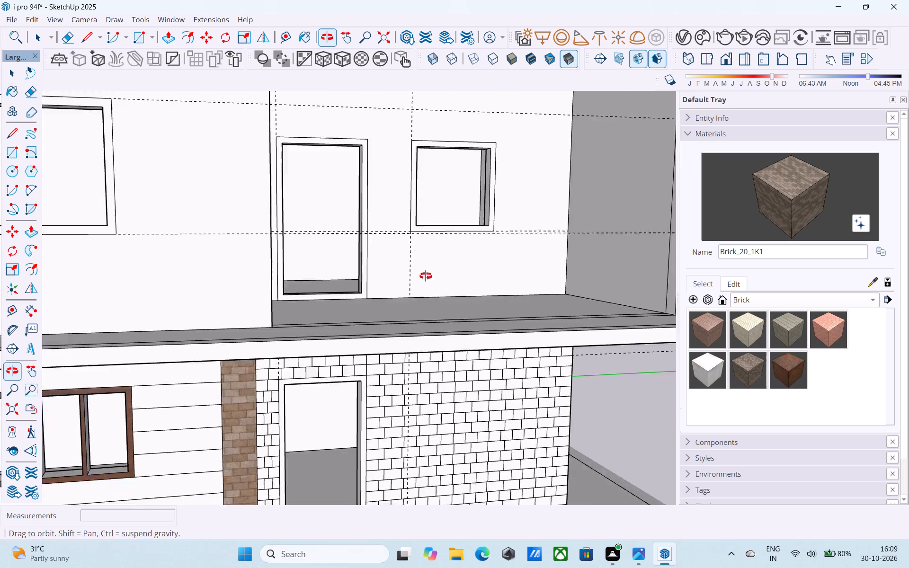
middle_drag(426, 276, 421, 267)
scroll(315, 260, down, 3)
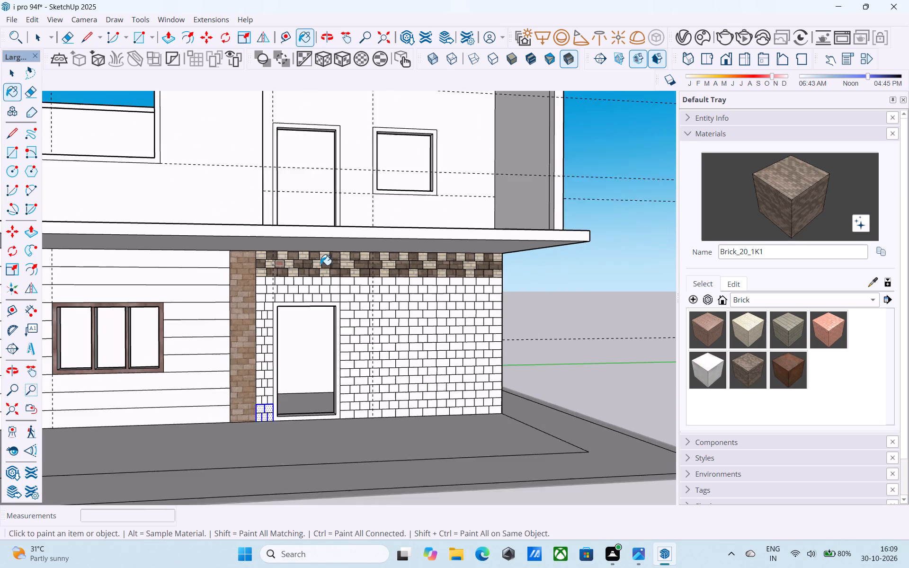
middle_drag(320, 265, 304, 234)
scroll(309, 243, up, 7)
middle_drag(388, 248, 429, 268)
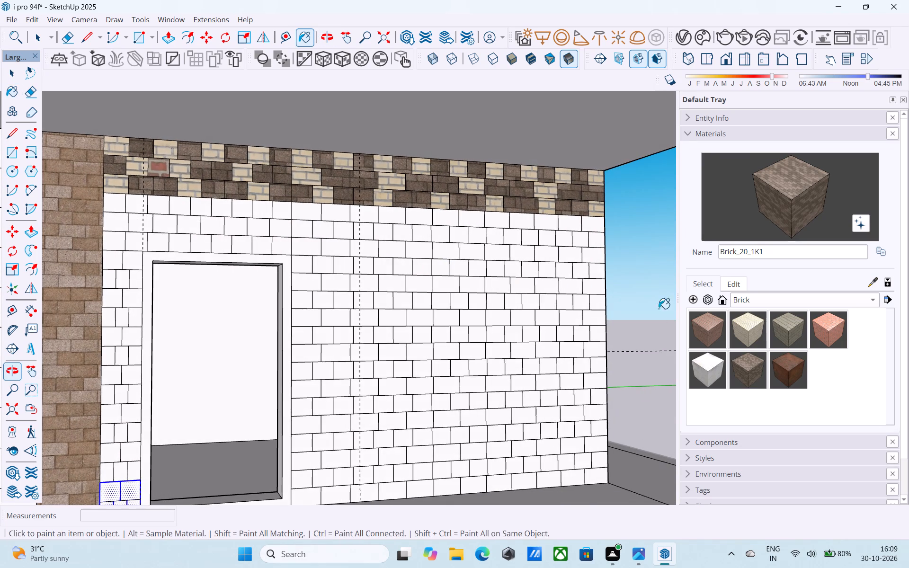
click(740, 323)
shift+middle_drag(185, 219, 216, 225)
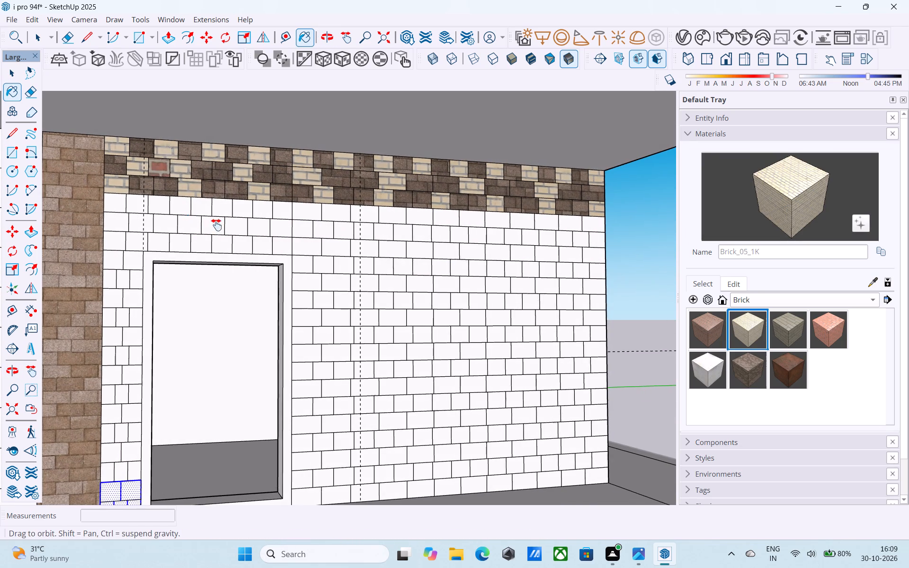
shift+middle_drag(216, 225, 270, 253)
scroll(206, 228, up, 1)
click(202, 224)
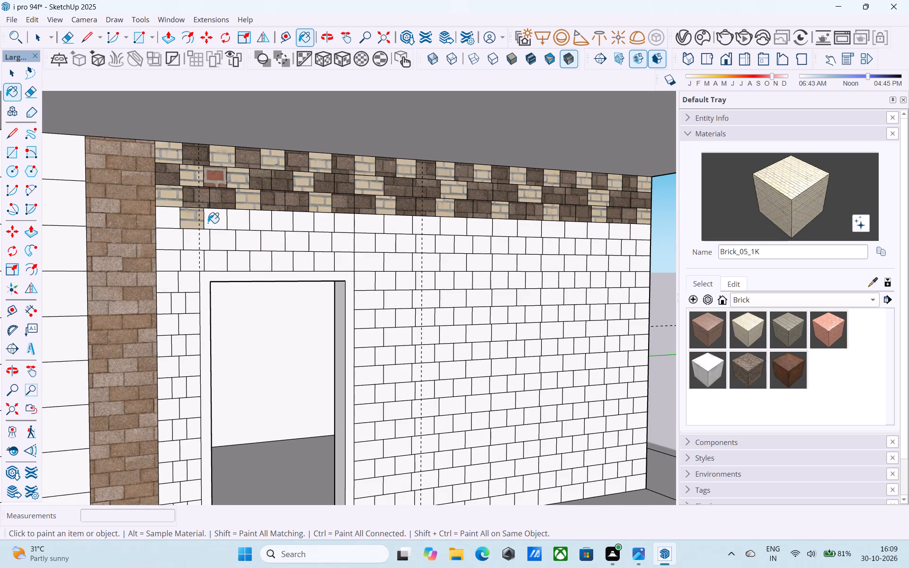
click(254, 223)
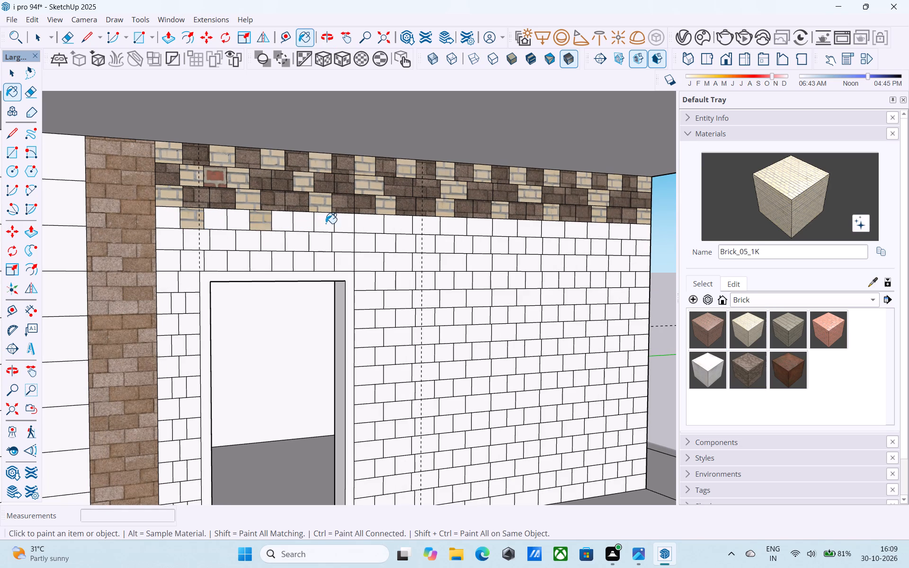
click(326, 223)
click(396, 225)
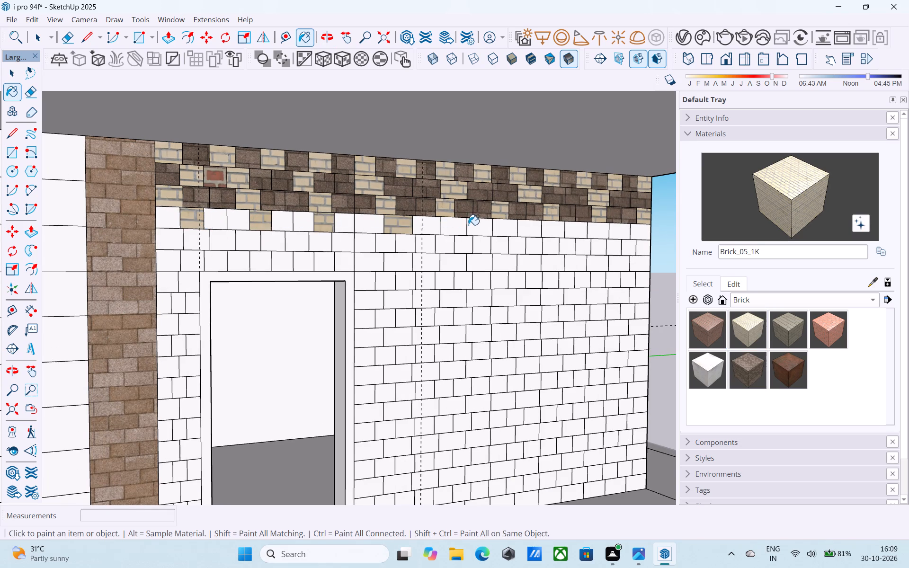
click(475, 225)
click(553, 229)
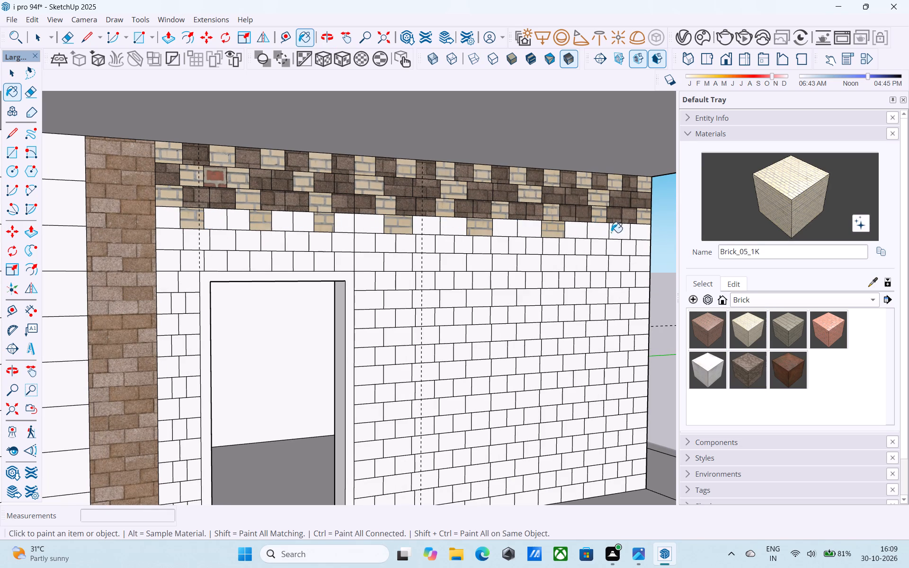
click(621, 235)
Fill the fourth course's blank bricks from the brick column to the vertical guide with Brick_20_1K1.
scroll(622, 235, down, 5)
shift+middle_drag(621, 235, 610, 219)
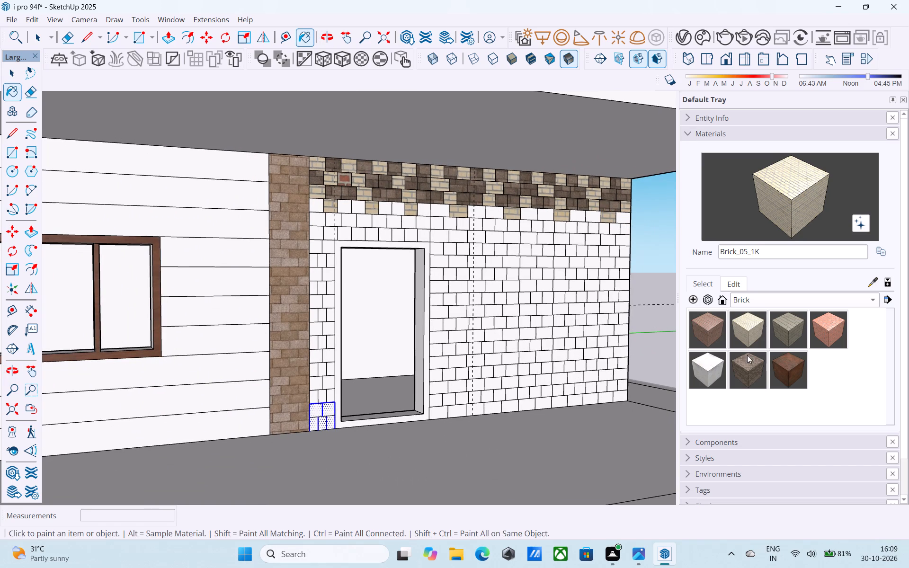
click(757, 364)
shift+middle_drag(505, 255, 508, 291)
scroll(356, 251, up, 4)
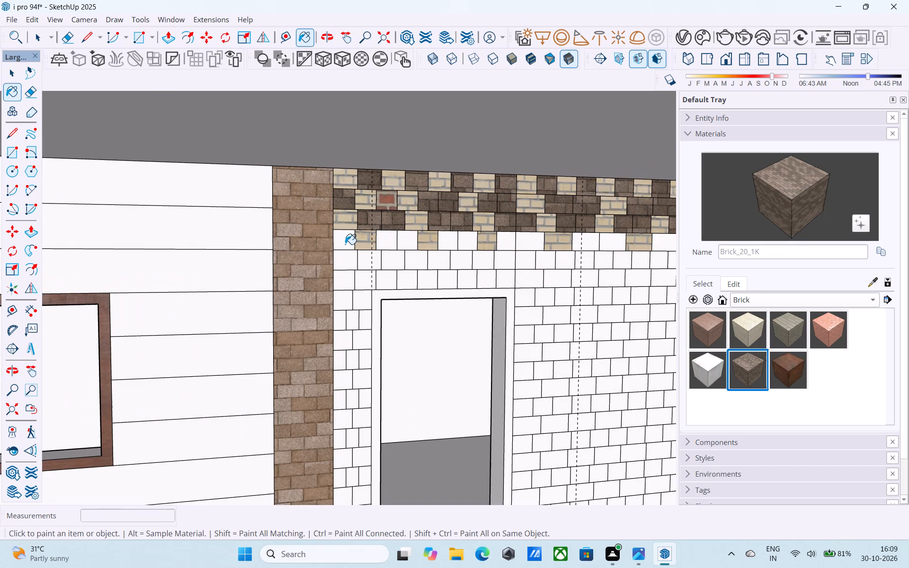
click(345, 244)
shift+middle_drag(371, 241, 282, 239)
click(301, 235)
click(312, 235)
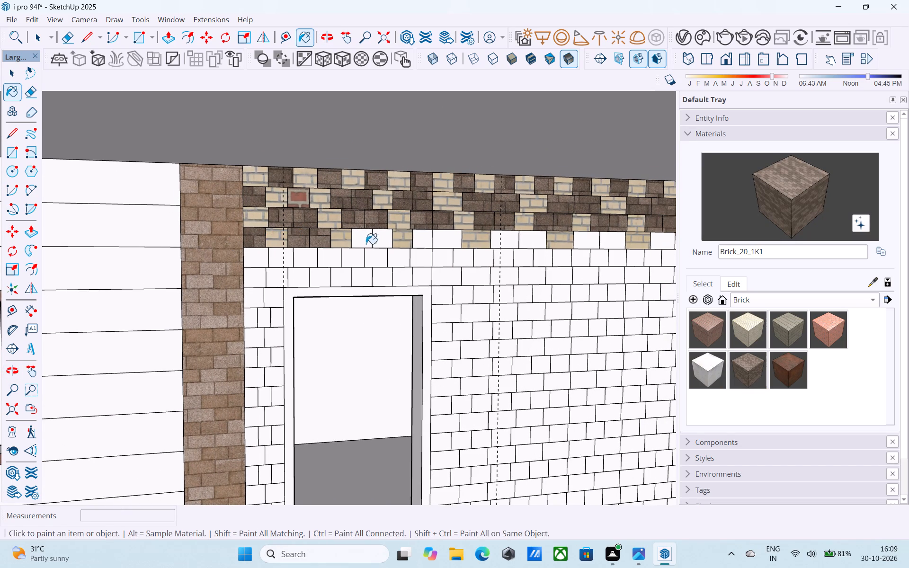
click(366, 244)
click(379, 244)
click(417, 242)
click(449, 243)
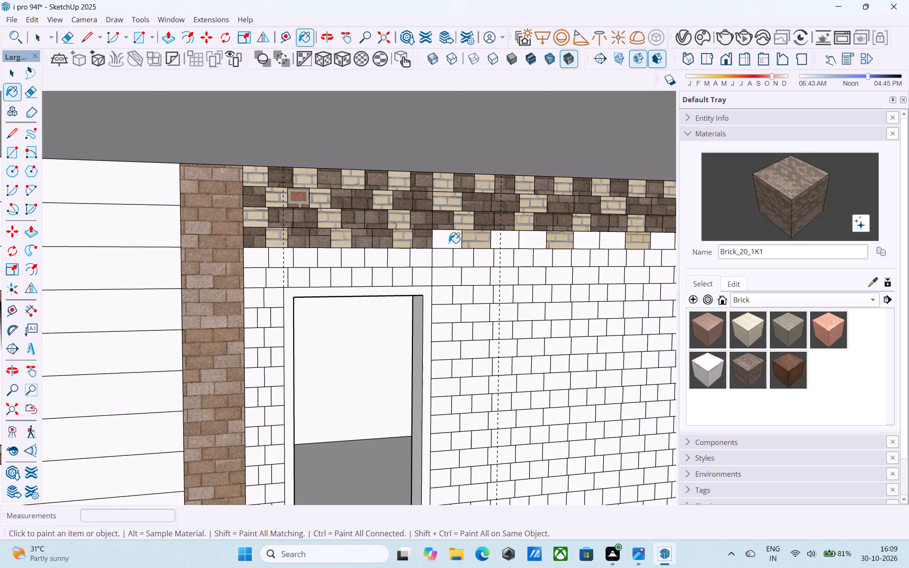
click(502, 244)
Fill the fourth course's remaining blank bricks from the vertical guide to the wall's outer corner with Brick_20_1K1.
click(527, 238)
click(585, 240)
scroll(324, 249, down, 5)
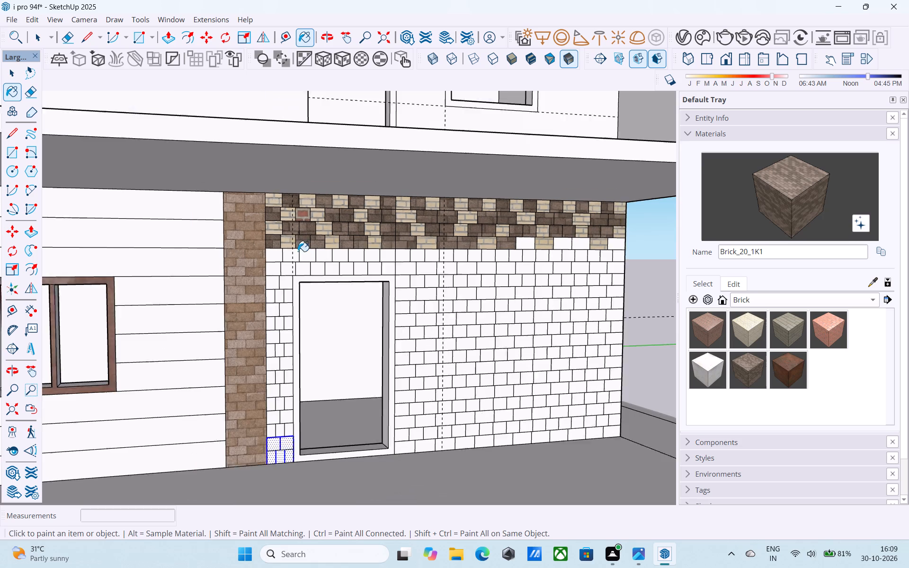
scroll(528, 239, up, 4)
click(501, 248)
click(545, 245)
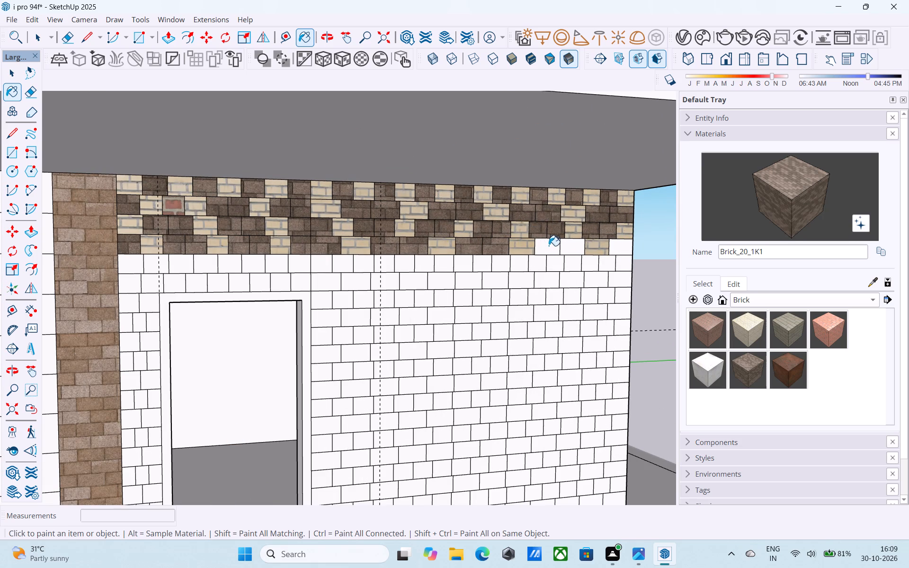
click(562, 247)
click(624, 247)
Paint the fifth course's first brick beside the column and its next two pairs with Brick_05_1K, leaving two bricks blank between groups.
scroll(626, 246, down, 5)
scroll(420, 222, down, 4)
scroll(400, 250, up, 4)
click(740, 333)
scroll(307, 240, up, 10)
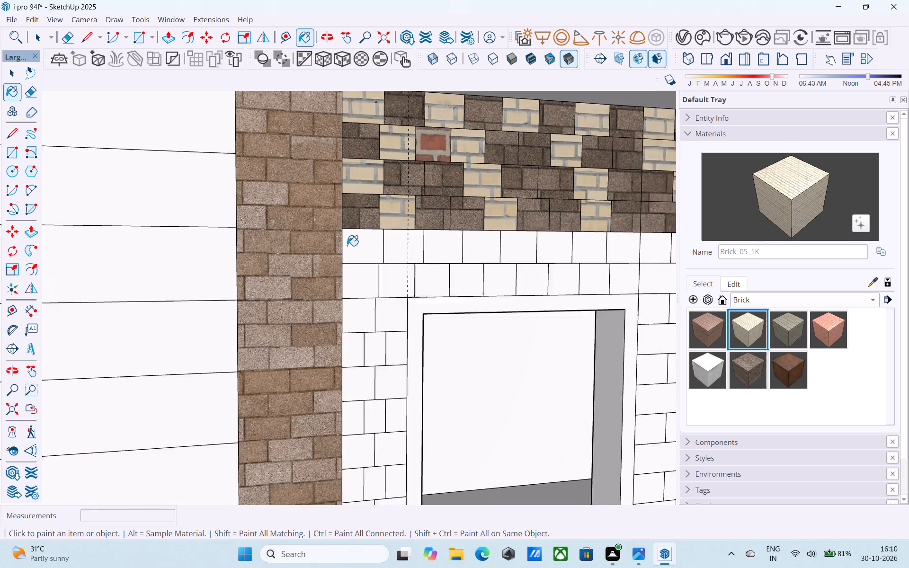
scroll(347, 246, up, 1)
click(351, 244)
scroll(232, 240, down, 6)
click(386, 247)
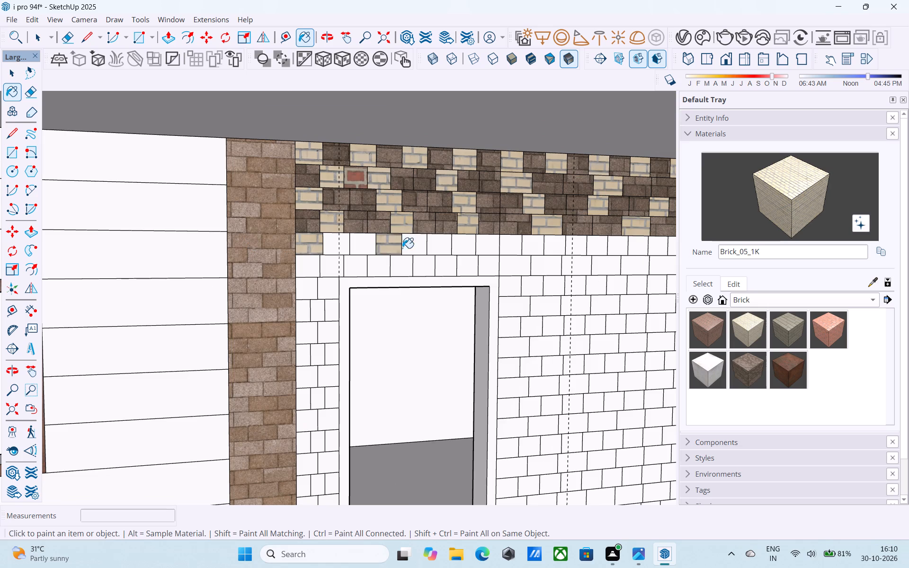
click(411, 249)
scroll(242, 246, down, 5)
scroll(390, 253, up, 7)
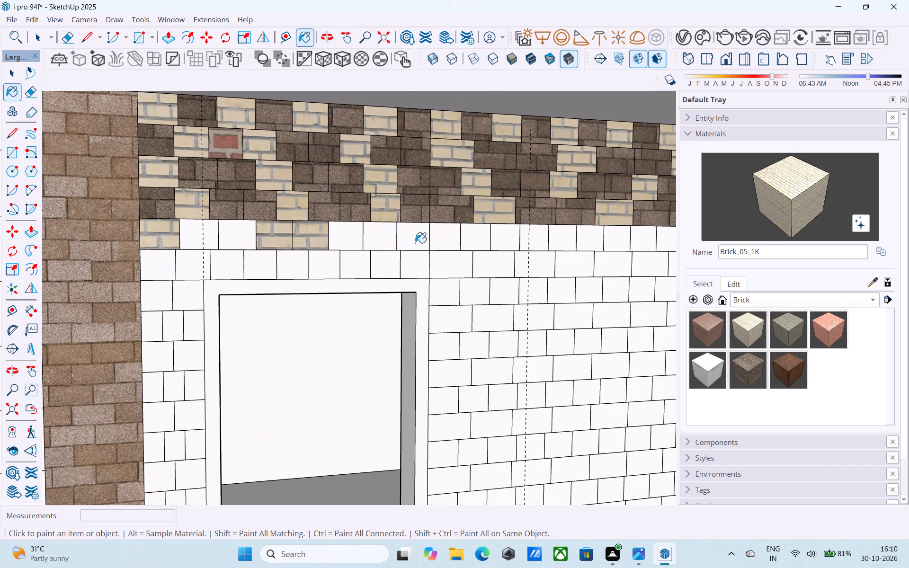
click(415, 243)
click(453, 242)
Continue the fifth course's Brick_05_1K pattern with four more pairs from the vertical guide to the outer corner, leaving two bricks blank between pairs.
scroll(261, 265, down, 6)
scroll(414, 262, up, 6)
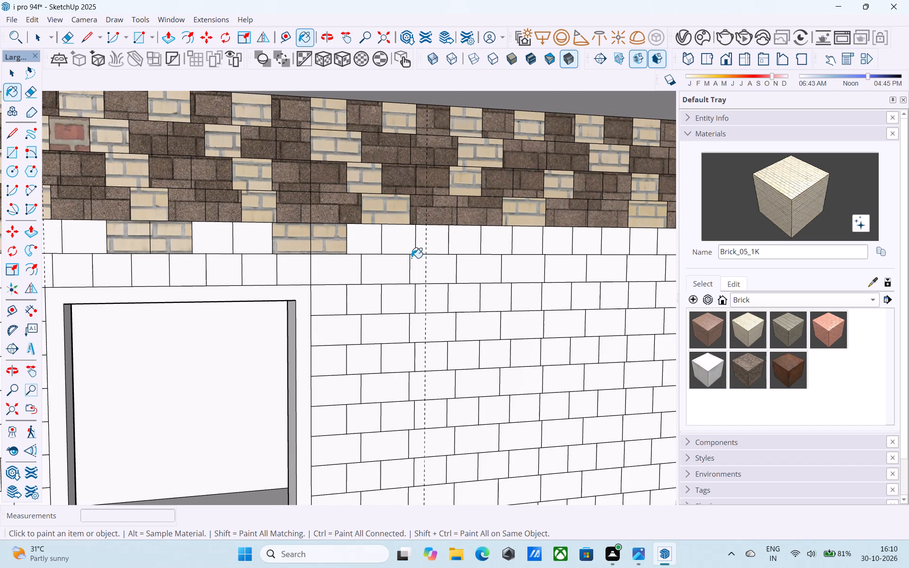
scroll(184, 275, down, 3)
click(370, 255)
click(395, 251)
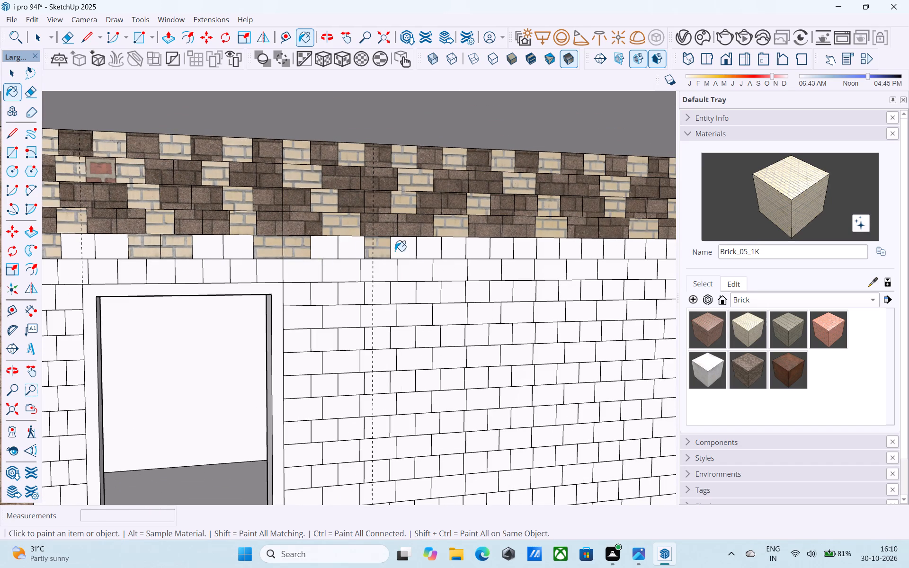
scroll(232, 263, down, 5)
scroll(355, 258, up, 4)
click(380, 255)
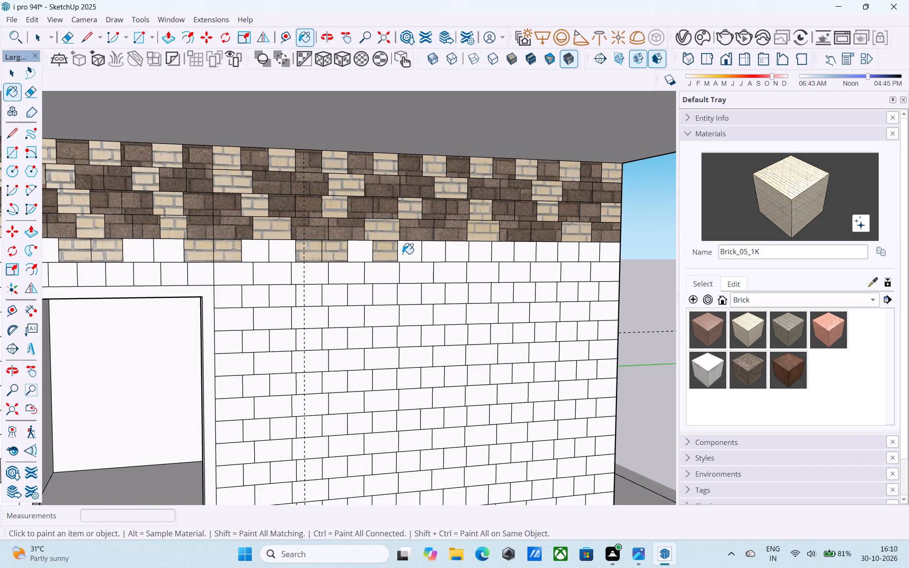
click(402, 254)
click(492, 254)
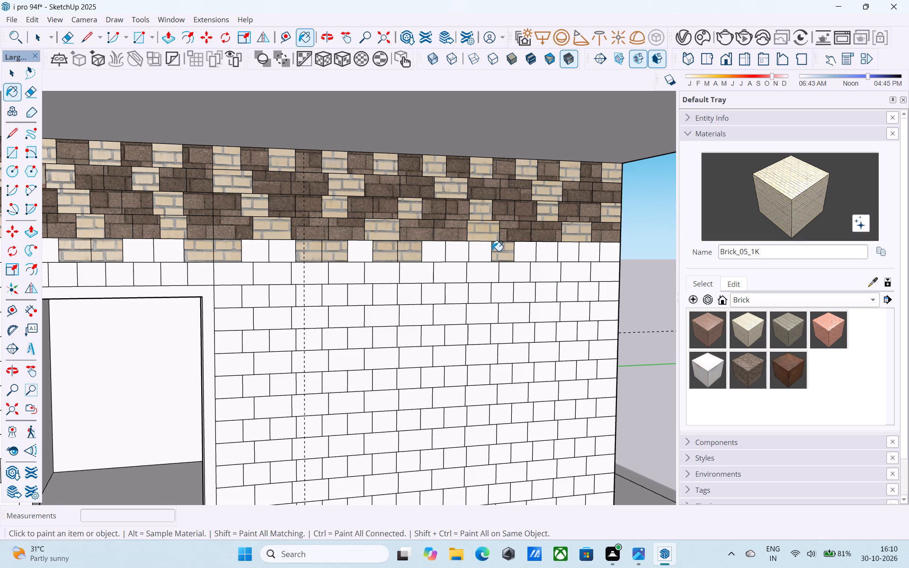
click(483, 249)
click(568, 252)
click(584, 254)
Fill the fifth course's blank bricks from the brick column to the vertical guide with Brick_20_1K1.
scroll(588, 254, down, 5)
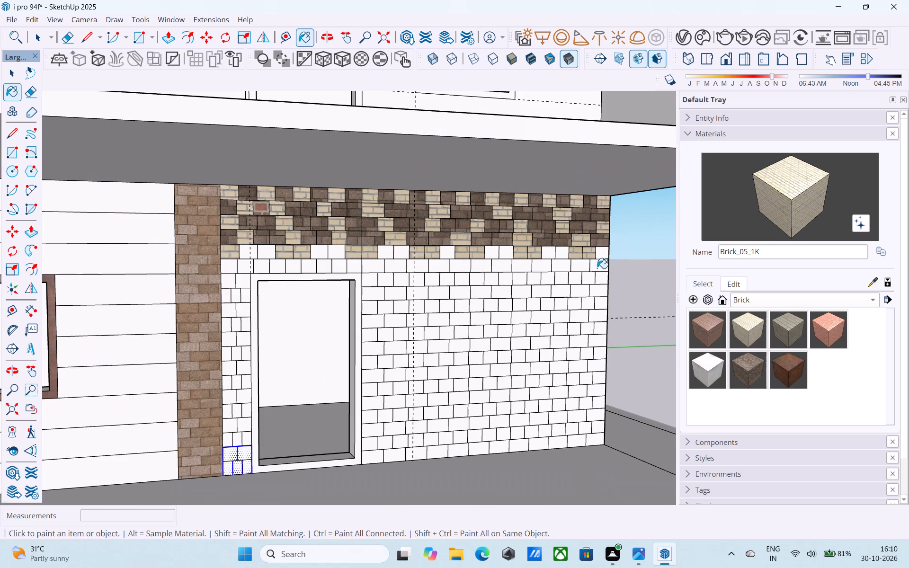
click(757, 362)
scroll(262, 248, up, 7)
click(250, 253)
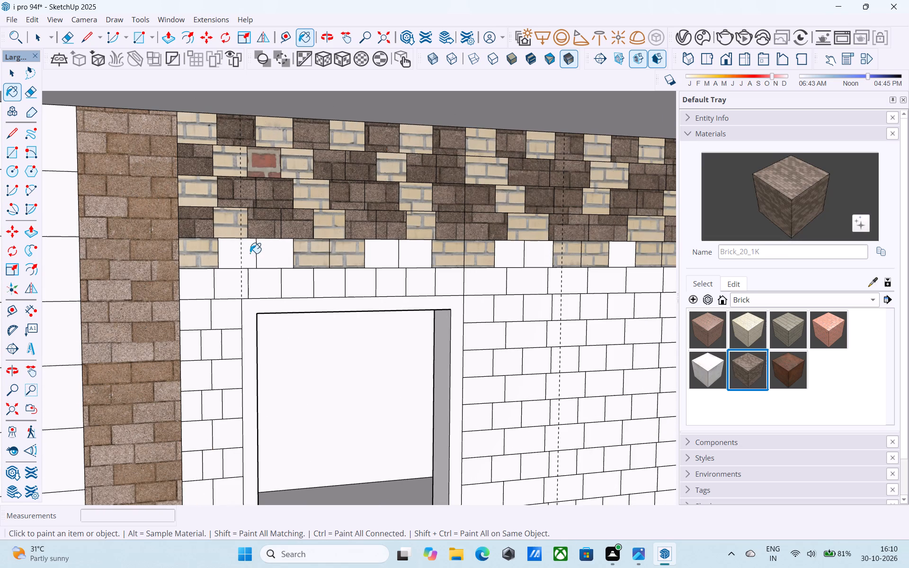
click(262, 254)
click(374, 252)
click(408, 253)
scroll(208, 254, up, 1)
scroll(121, 254, down, 5)
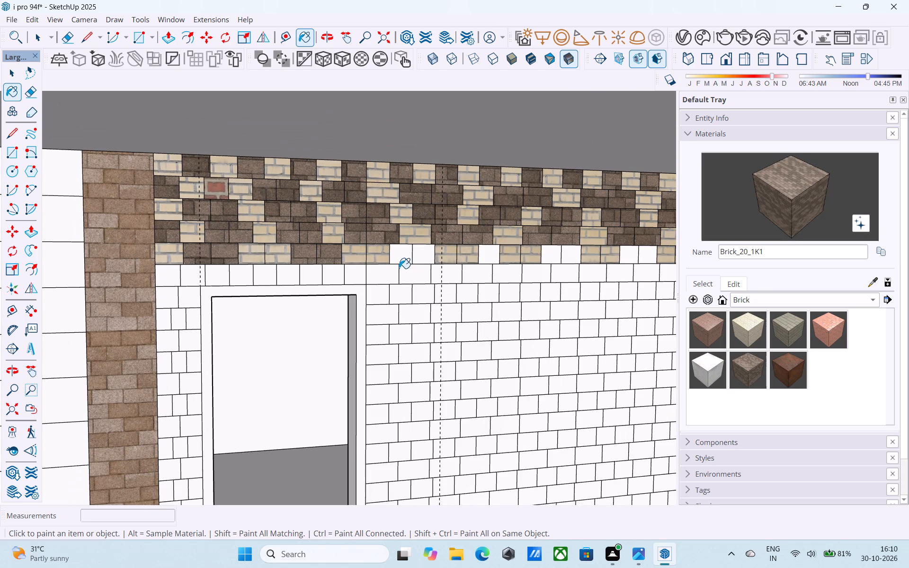
click(401, 259)
click(420, 256)
Fill the fifth course's remaining blank bricks from the vertical guide to the wall's outer corner with Brick_20_1K1.
scroll(280, 224, down, 3)
scroll(277, 222, up, 1)
scroll(275, 221, down, 2)
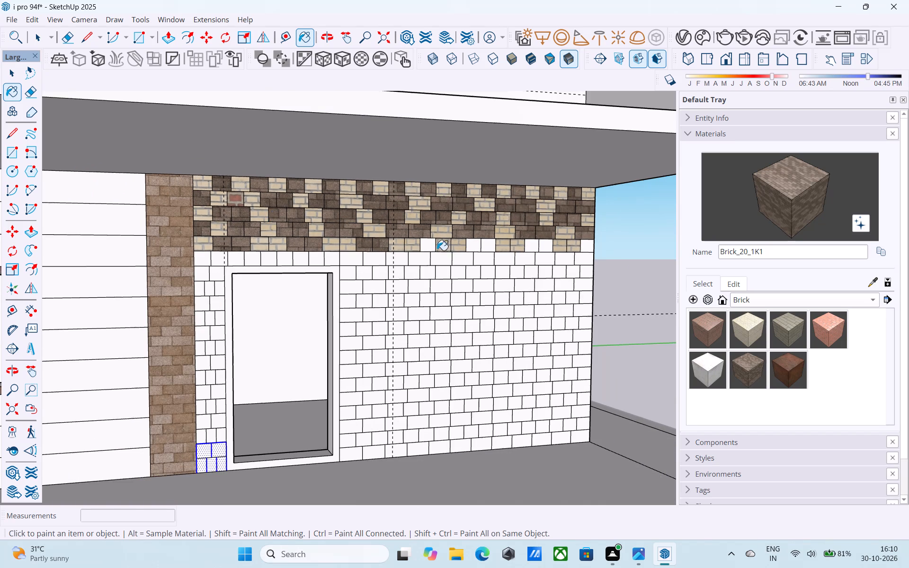
scroll(431, 247, up, 3)
click(431, 247)
click(493, 249)
click(511, 248)
click(571, 246)
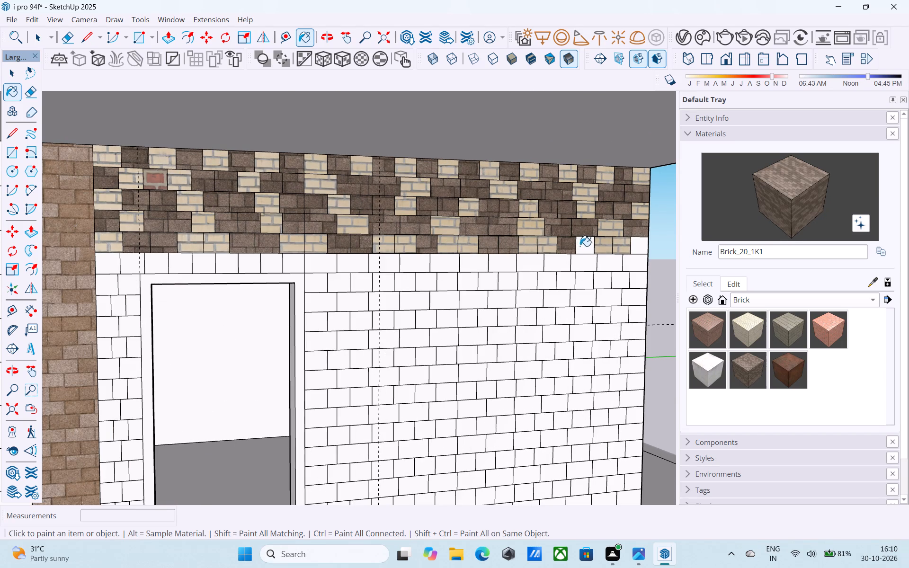
click(579, 246)
click(640, 245)
Examine the painted brick courses in relation to the door, the siding and the whole building.
scroll(478, 231, down, 5)
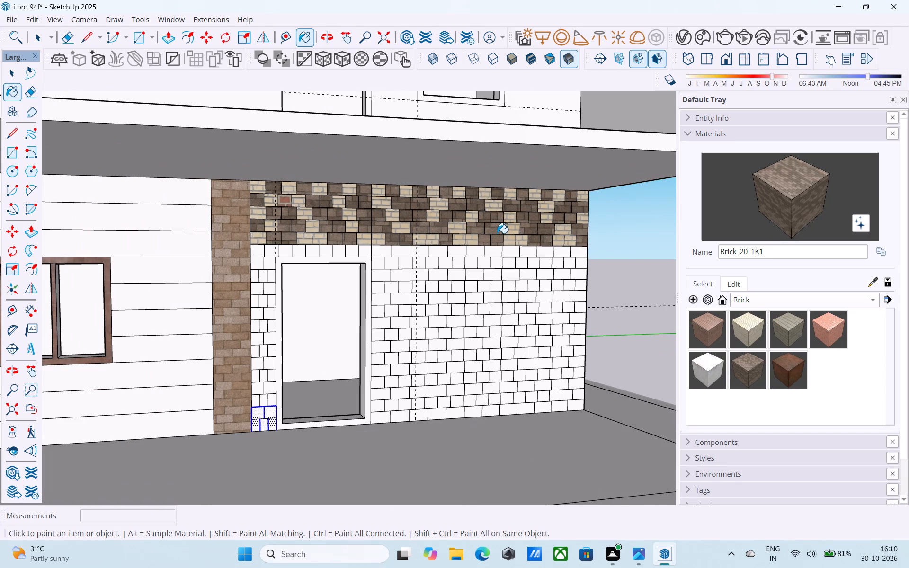
middle_drag(499, 232, 504, 243)
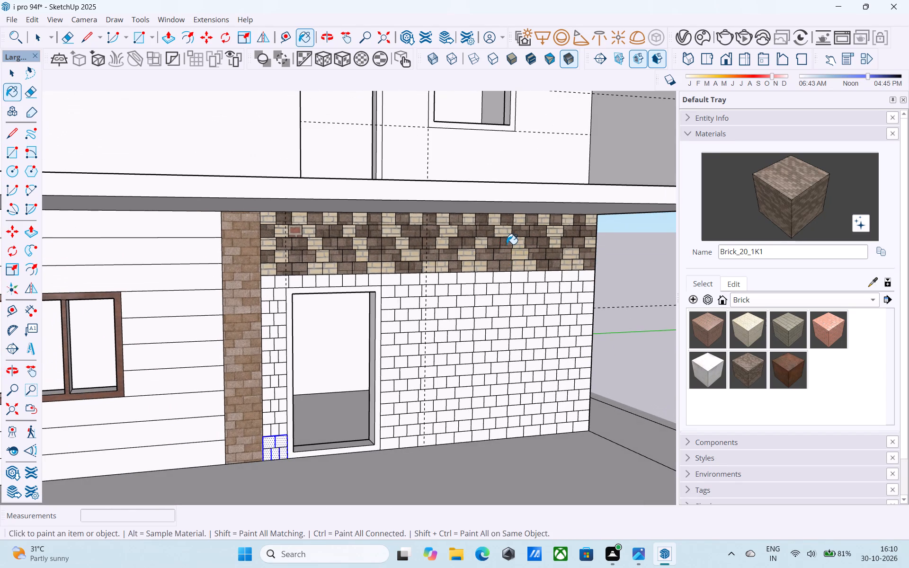
scroll(507, 244, down, 6)
middle_drag(380, 258, 361, 246)
scroll(370, 247, up, 6)
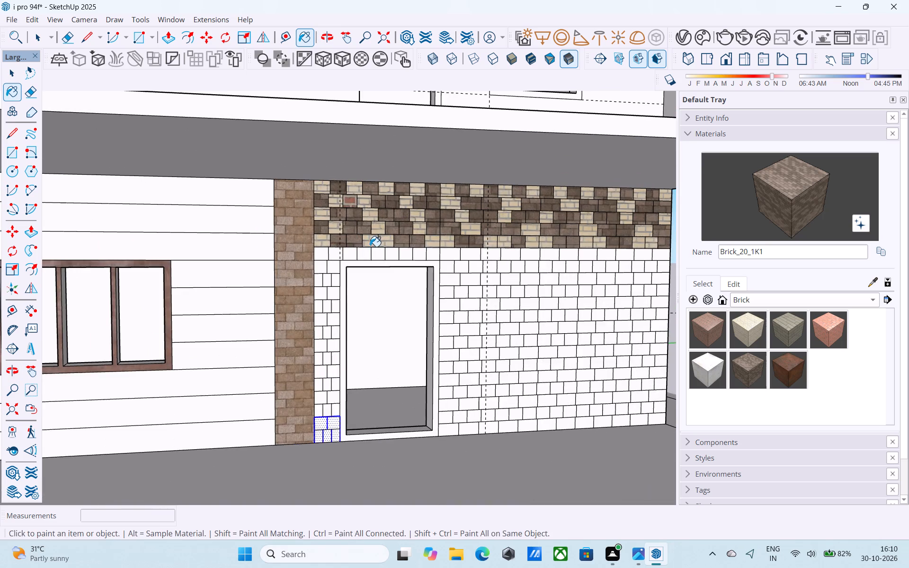
scroll(311, 253, down, 5)
middle_drag(306, 254, 304, 275)
middle_drag(306, 271, 307, 257)
scroll(307, 257, up, 1)
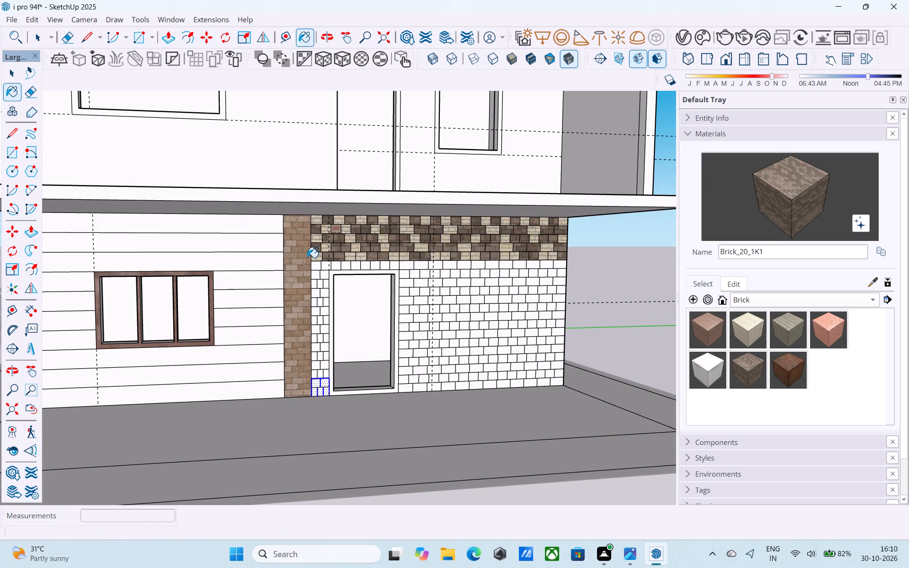
middle_drag(439, 258, 490, 262)
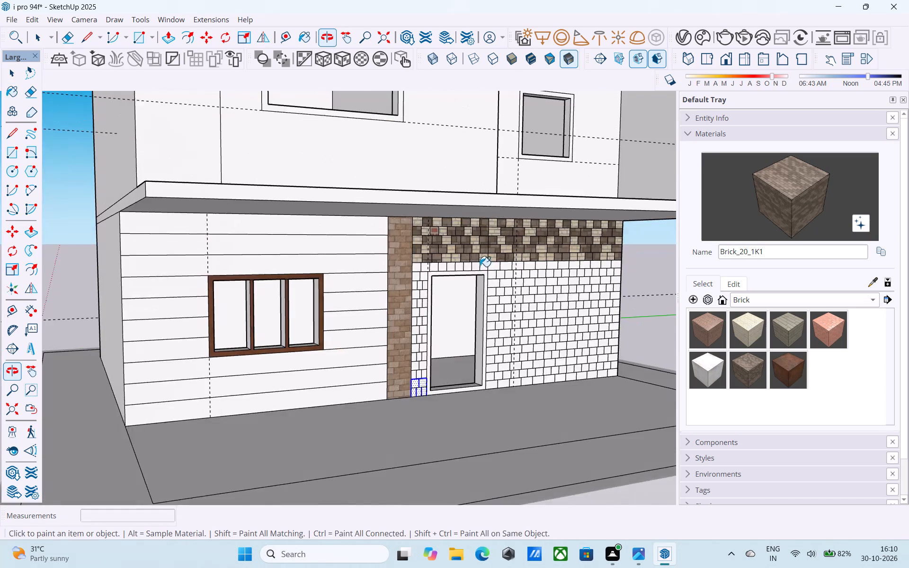
scroll(480, 265, down, 10)
middle_drag(405, 258, 301, 384)
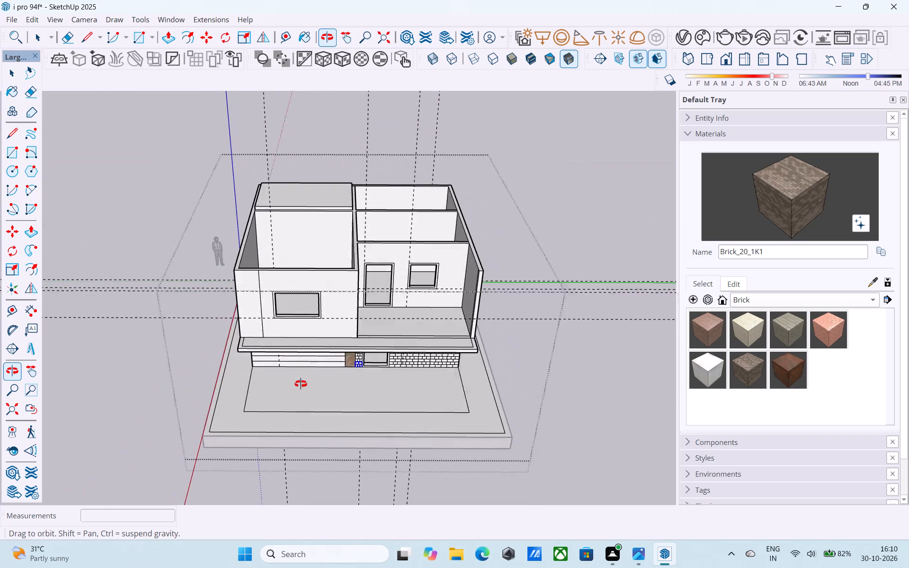
middle_drag(301, 384, 294, 250)
Paint the sixth course's first brick beside the column and three pairs up to the vertical guide with Brick_05_1K, leaving two blank between groups.
scroll(355, 275, up, 6)
scroll(510, 294, up, 4)
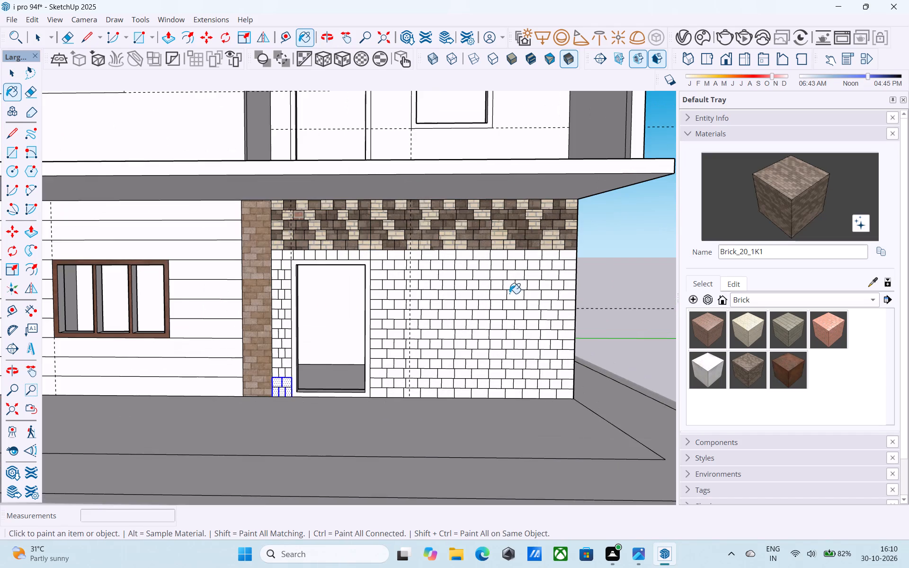
click(754, 338)
scroll(291, 266, up, 5)
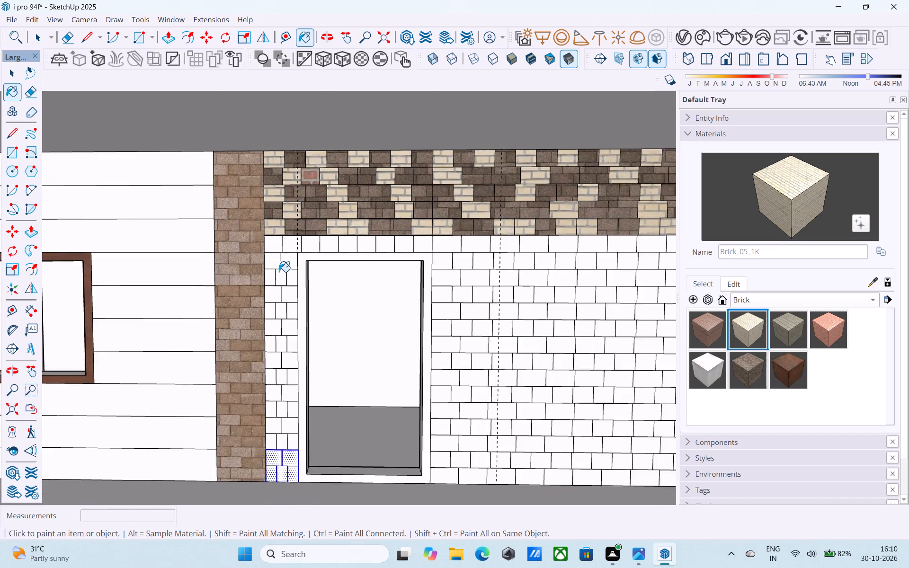
scroll(279, 272, up, 2)
click(275, 244)
click(343, 244)
click(365, 244)
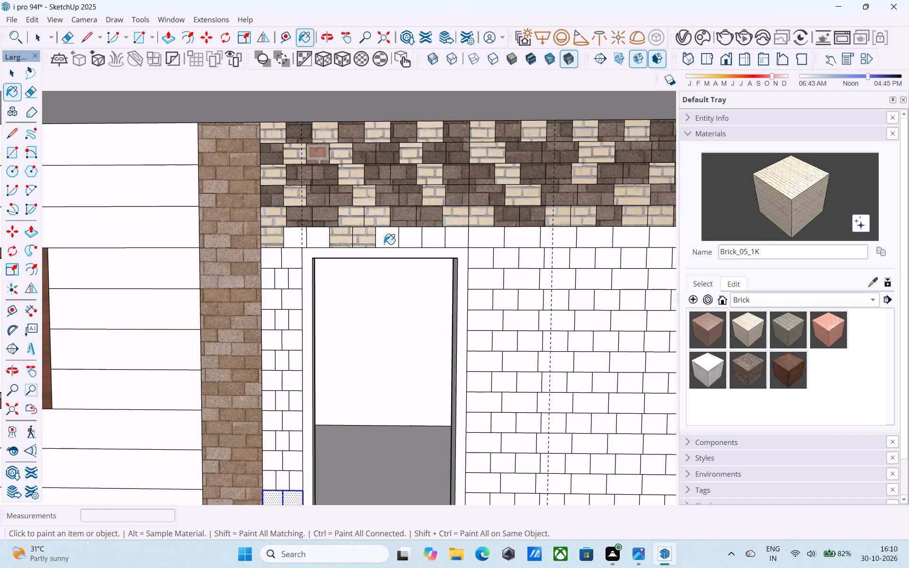
click(436, 240)
click(458, 241)
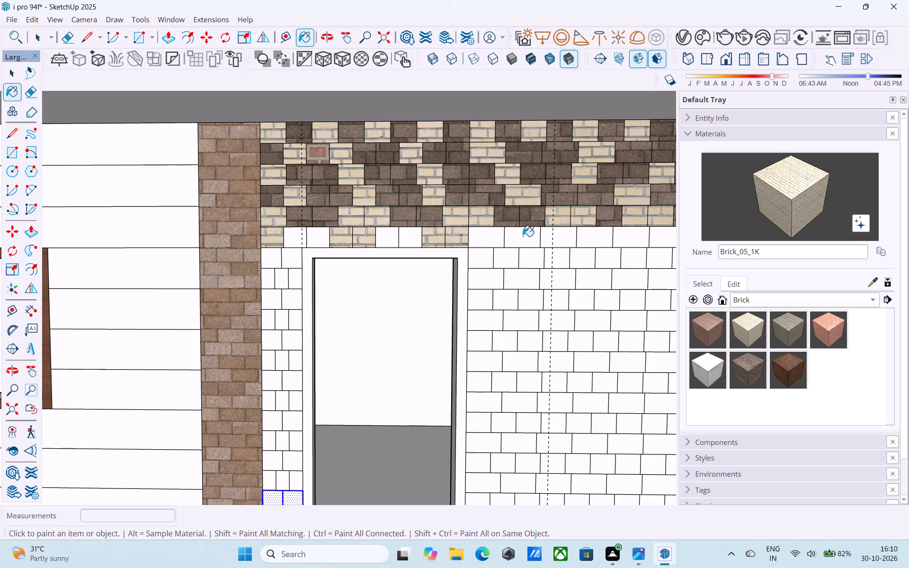
click(558, 236)
click(590, 237)
Paint two more Brick_05_1K pairs in the sixth course up to the outer corner, leaving two bricks blank before each pair.
middle_drag(592, 237, 535, 222)
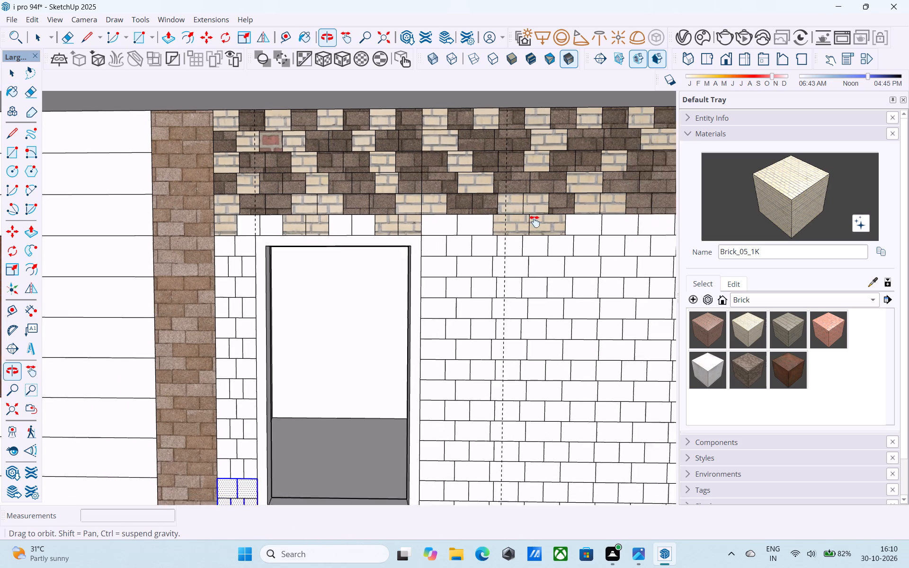
middle_drag(535, 222, 430, 212)
scroll(428, 212, down, 4)
shift+middle_drag(467, 234, 387, 231)
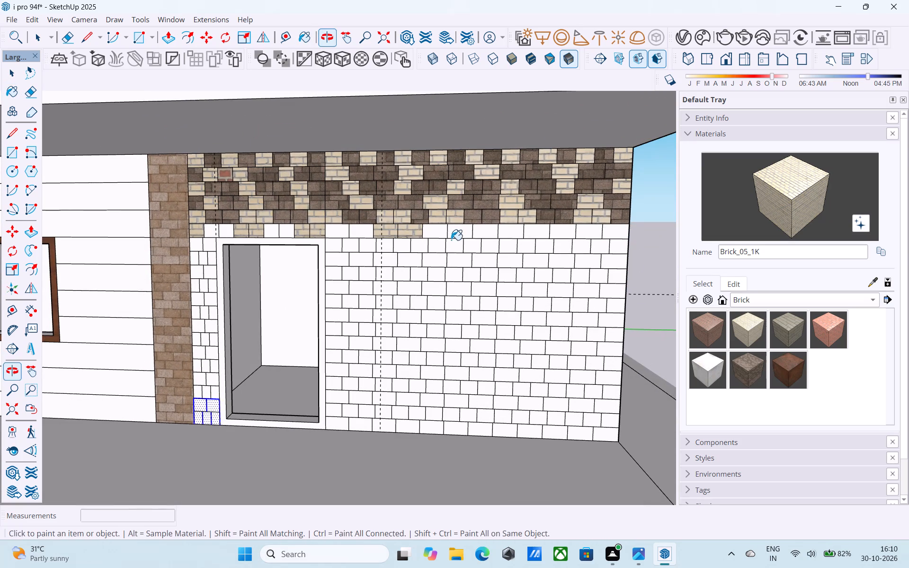
click(489, 233)
click(505, 233)
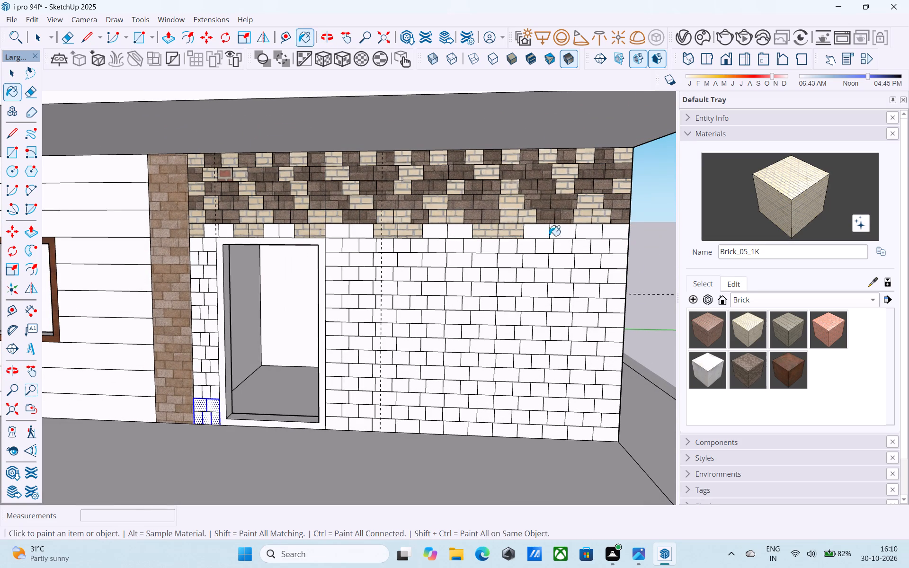
click(588, 235)
click(612, 234)
Fill the sixth course's blank bricks between the wall's outer corner and the door frame with Brick_20_1K1.
click(740, 360)
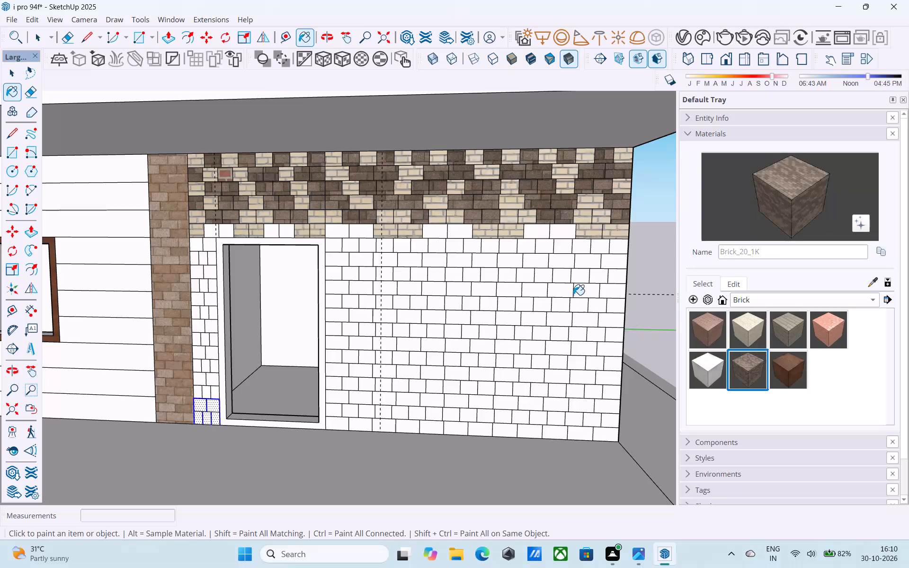
click(562, 237)
click(544, 235)
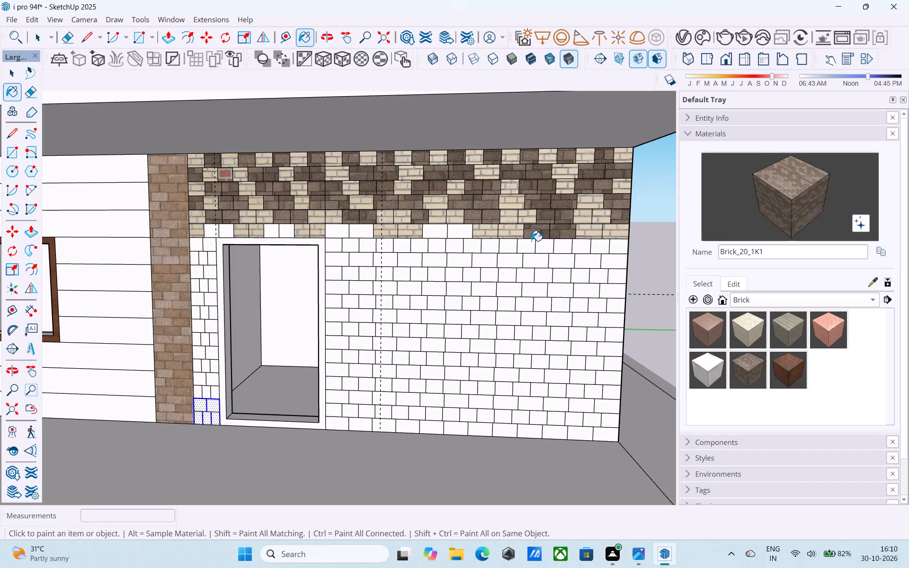
click(436, 229)
click(472, 229)
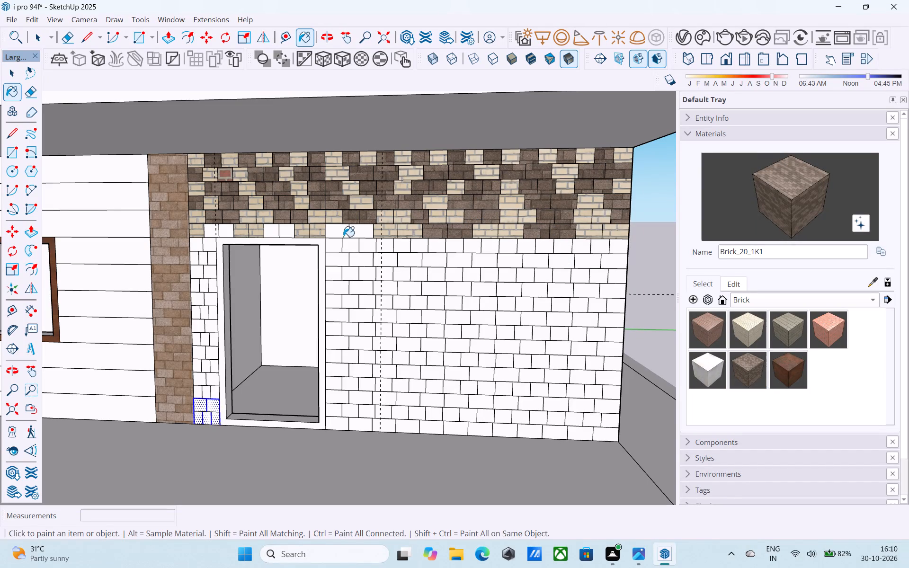
click(339, 235)
click(356, 233)
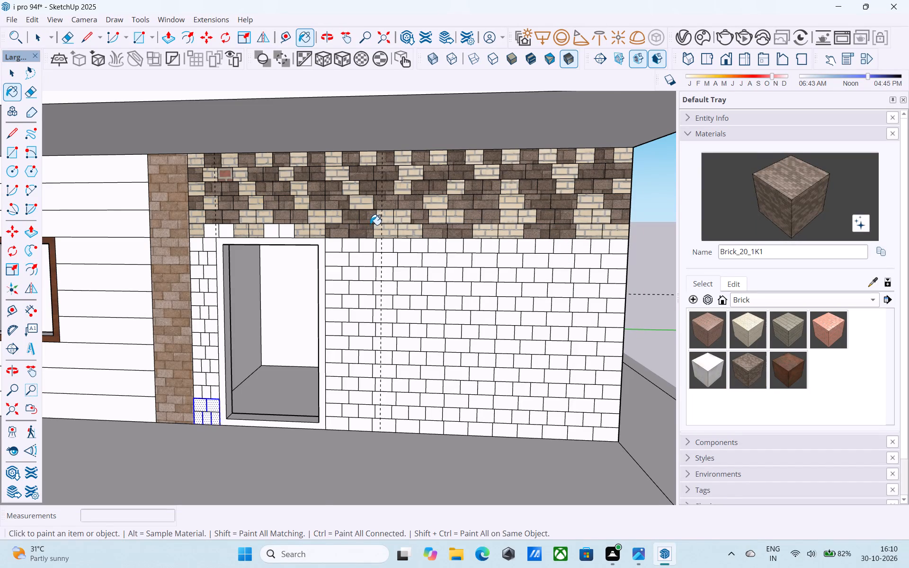
Fill the sixth course's four remaining blank bricks above the door with Brick_20_1K1.
scroll(384, 220, down, 4)
middle_drag(384, 220, 425, 259)
middle_drag(406, 301, 392, 225)
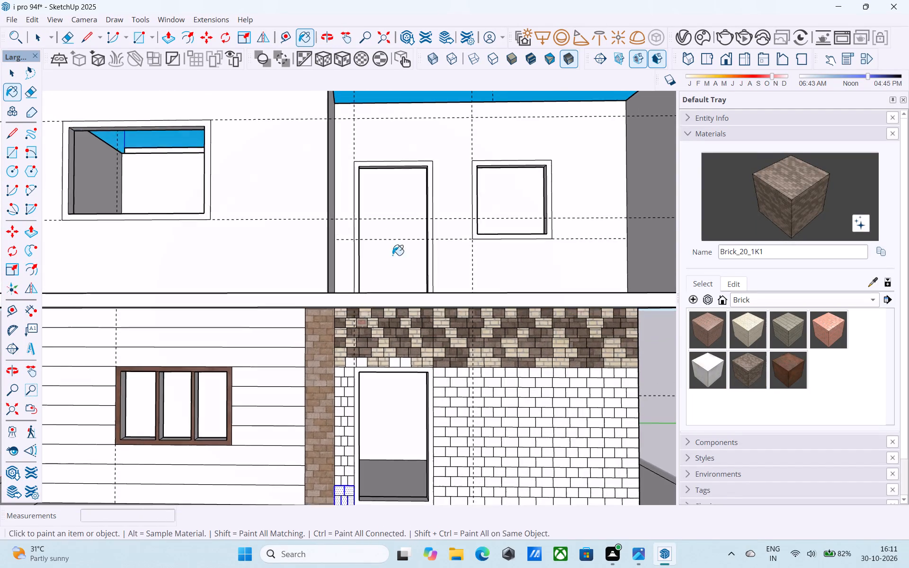
scroll(356, 294, down, 2)
scroll(374, 180, down, 5)
scroll(396, 314, up, 7)
scroll(368, 242, up, 6)
scroll(339, 272, down, 1)
scroll(339, 272, up, 2)
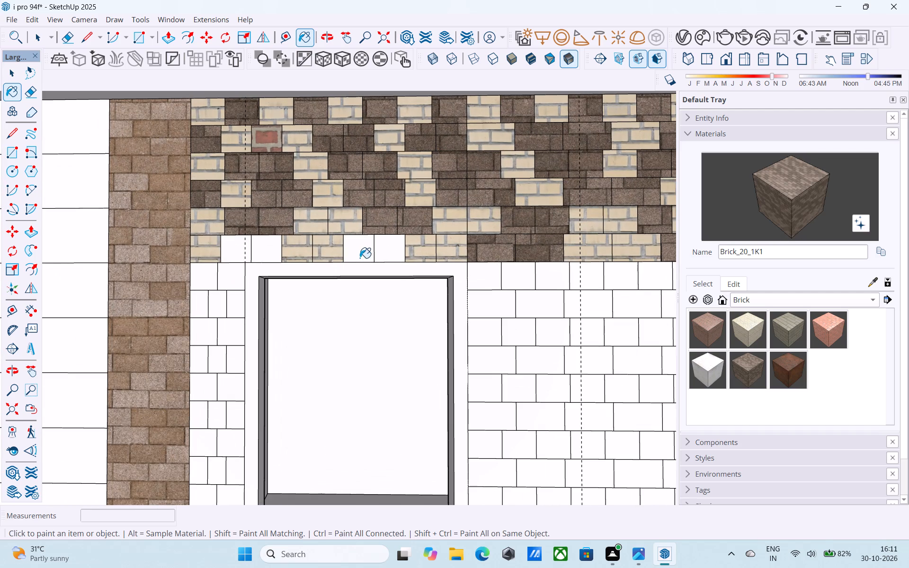
drag(360, 258, 365, 257)
click(398, 248)
click(271, 253)
click(240, 249)
scroll(237, 238, down, 6)
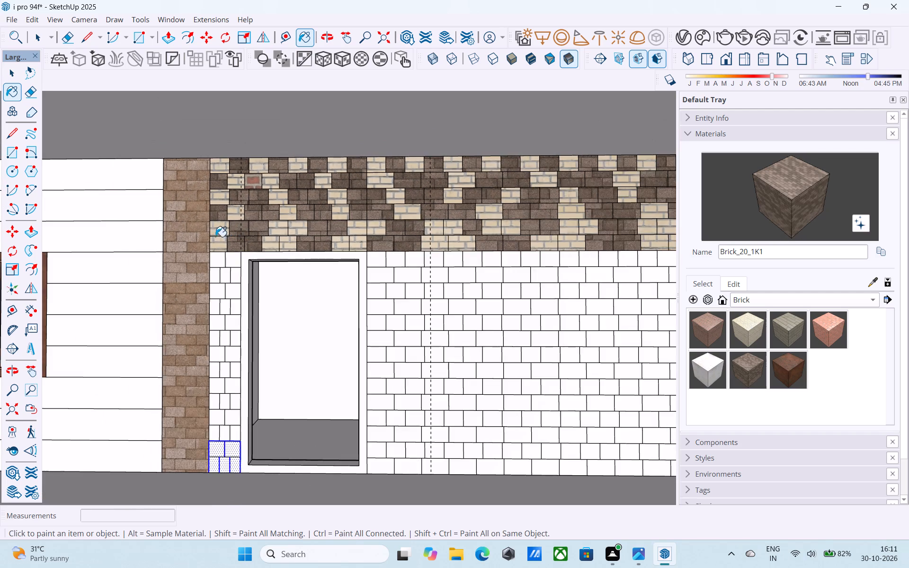
Paint eight scattered bricks in the narrow strip between the column and the door with Brick_05_1K, from its second blank course downward.
scroll(152, 250, down, 5)
middle_drag(160, 264, 166, 267)
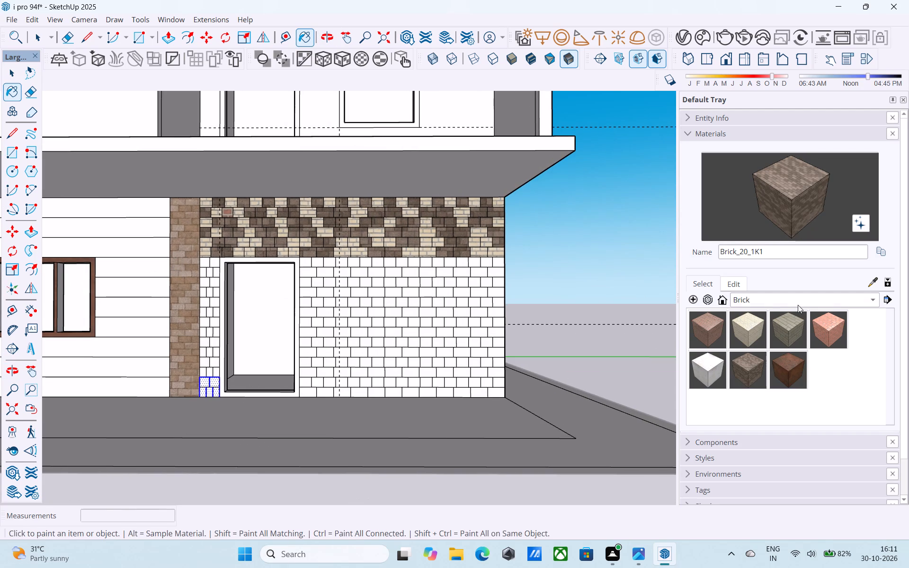
click(745, 328)
scroll(216, 272, up, 6)
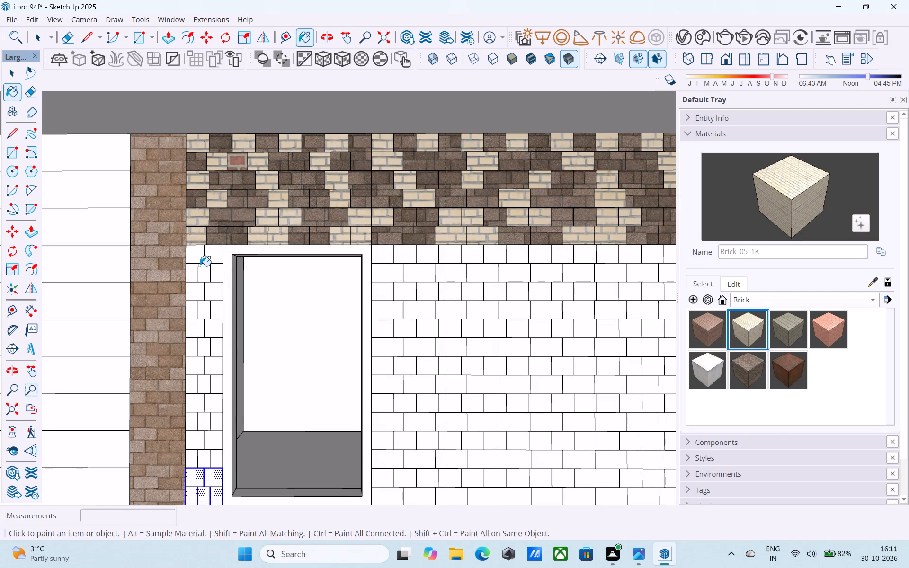
click(212, 271)
click(195, 289)
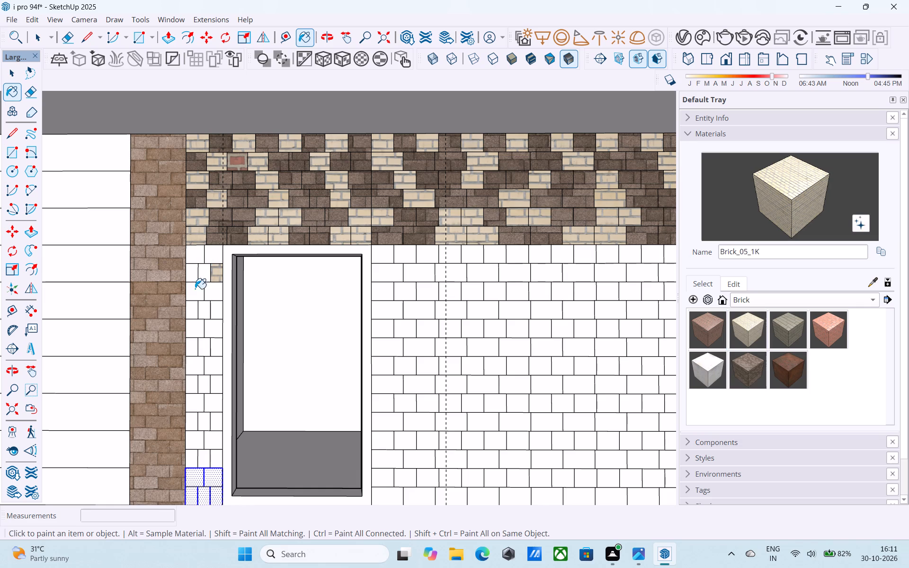
click(211, 321)
click(193, 308)
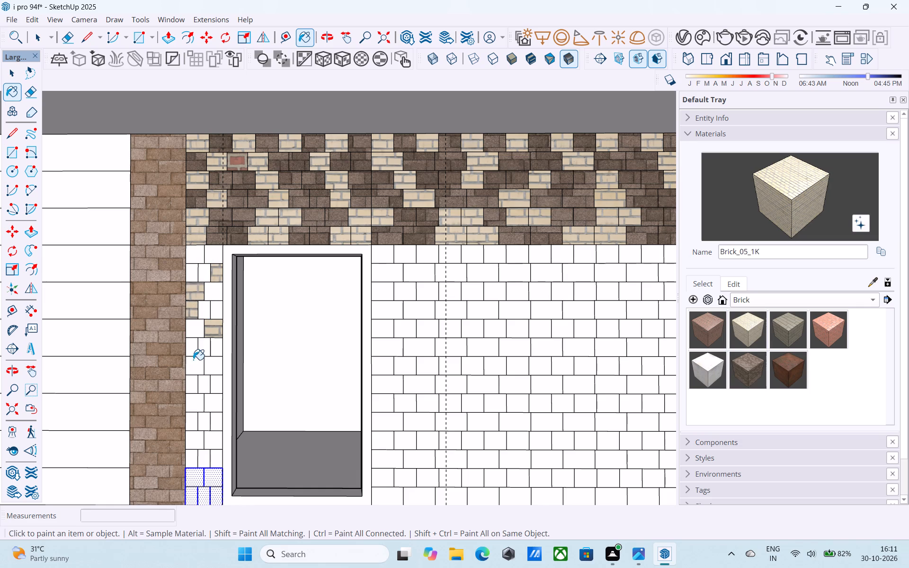
click(193, 360)
click(222, 350)
click(203, 398)
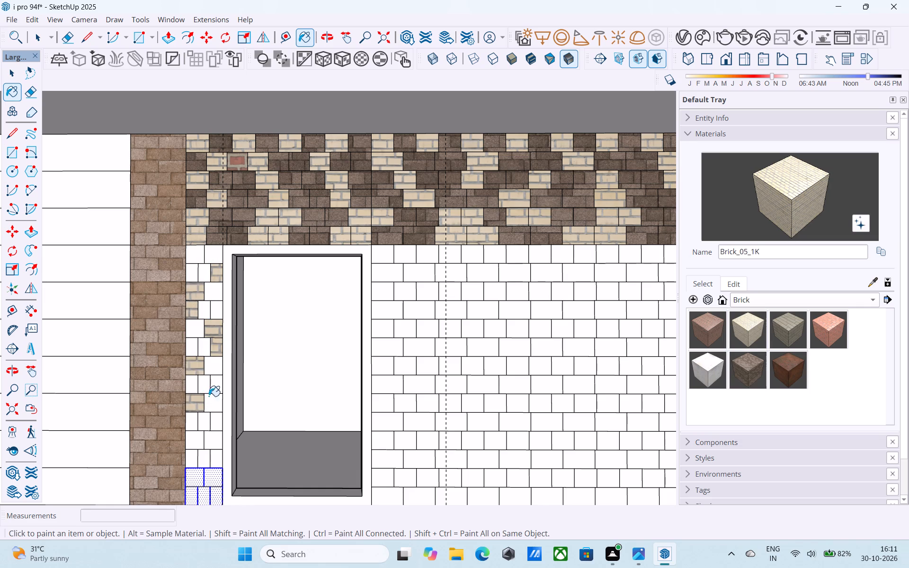
click(218, 385)
Paint five more scattered bricks in the strip beside the column with Brick_05_1K, down to the wall's base.
scroll(195, 330, down, 7)
scroll(208, 384, up, 5)
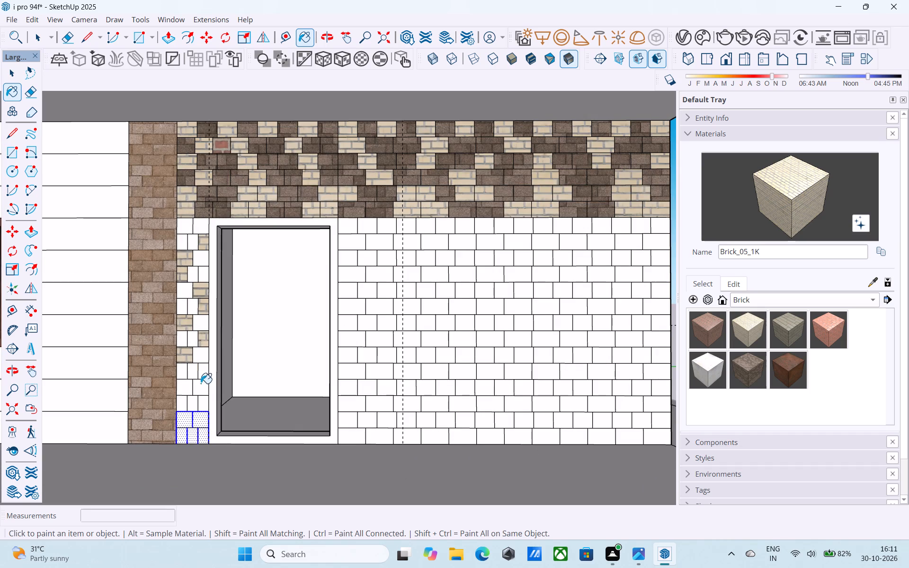
click(199, 382)
click(191, 371)
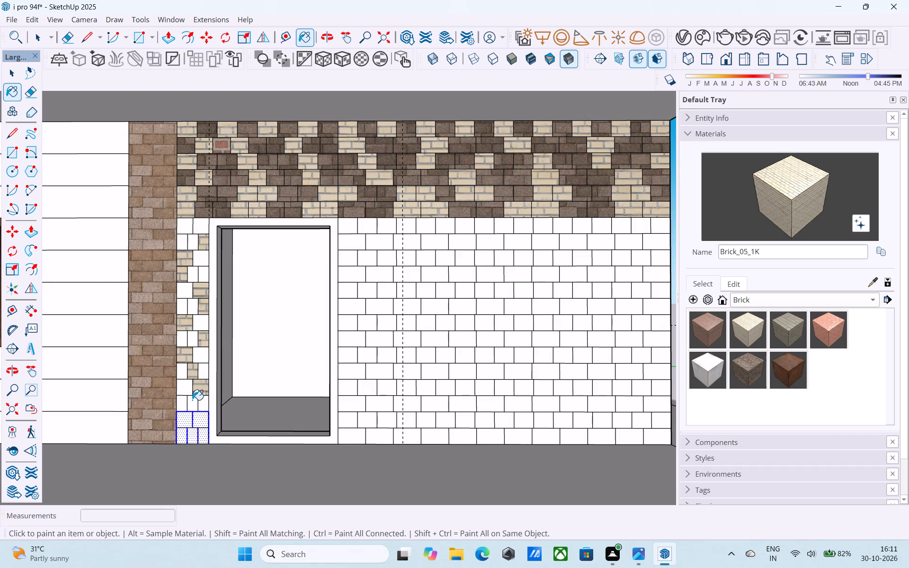
click(185, 405)
click(204, 417)
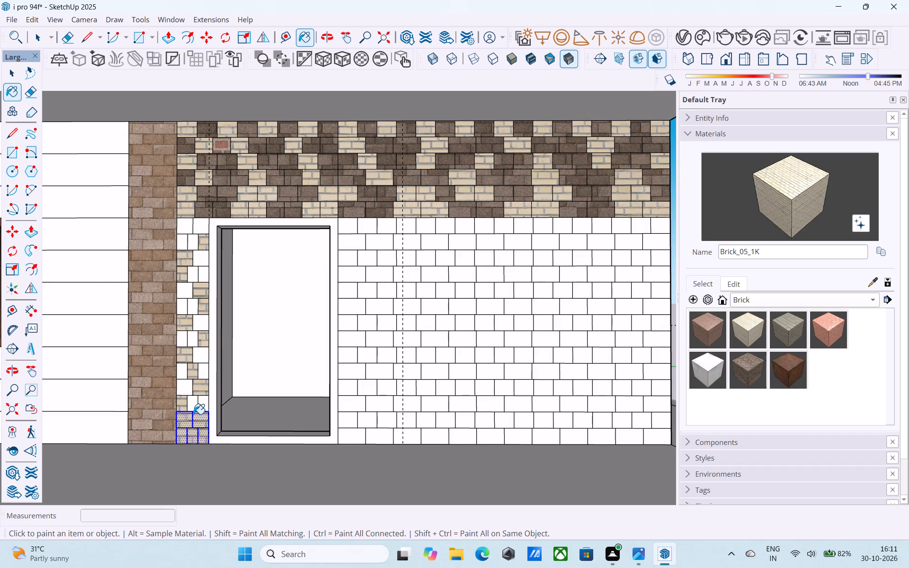
key(ctrl+z)
key(space)
click(197, 413)
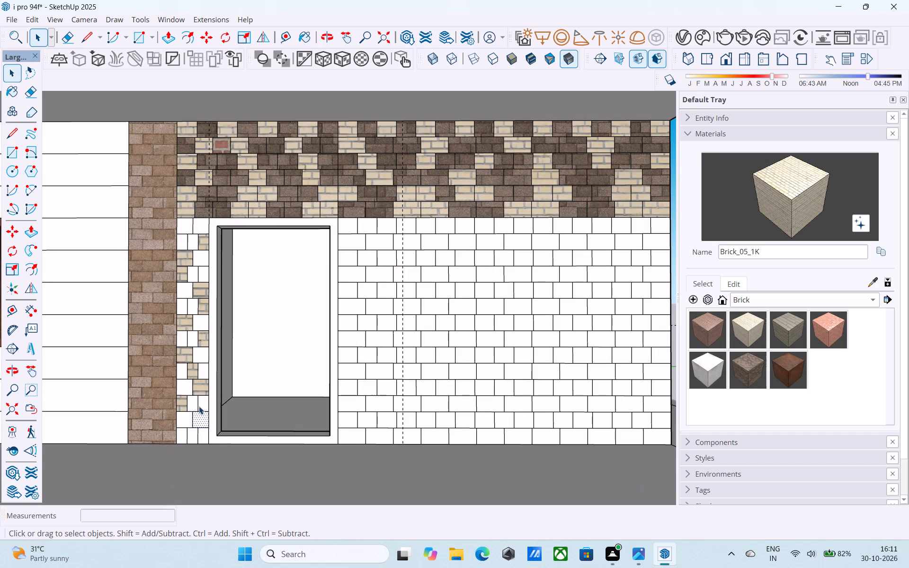
click(769, 203)
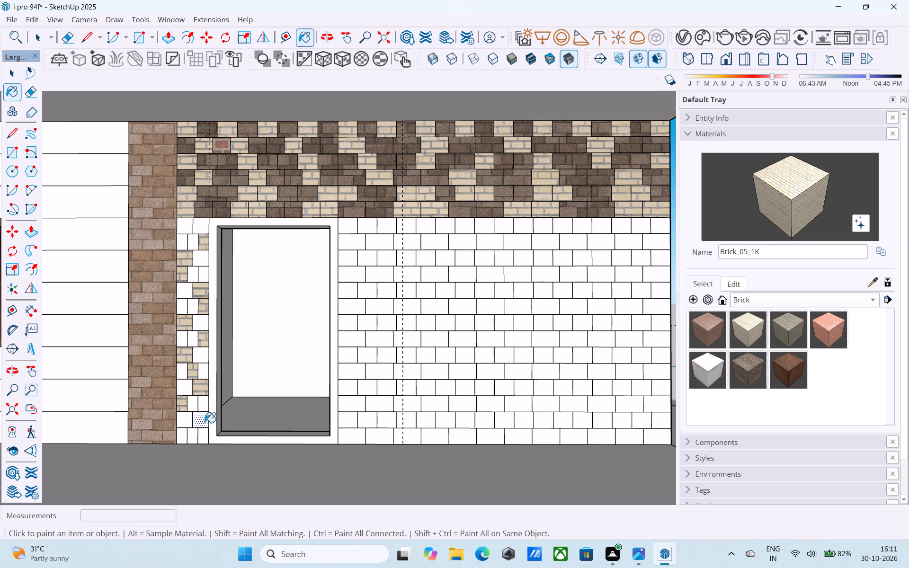
click(204, 423)
click(193, 438)
Paint the seventh course between door frame and outer corner with Brick_05_1K: its second brick, three pairs and the corner brick, leaving two blank between groups.
scroll(147, 417, down, 4)
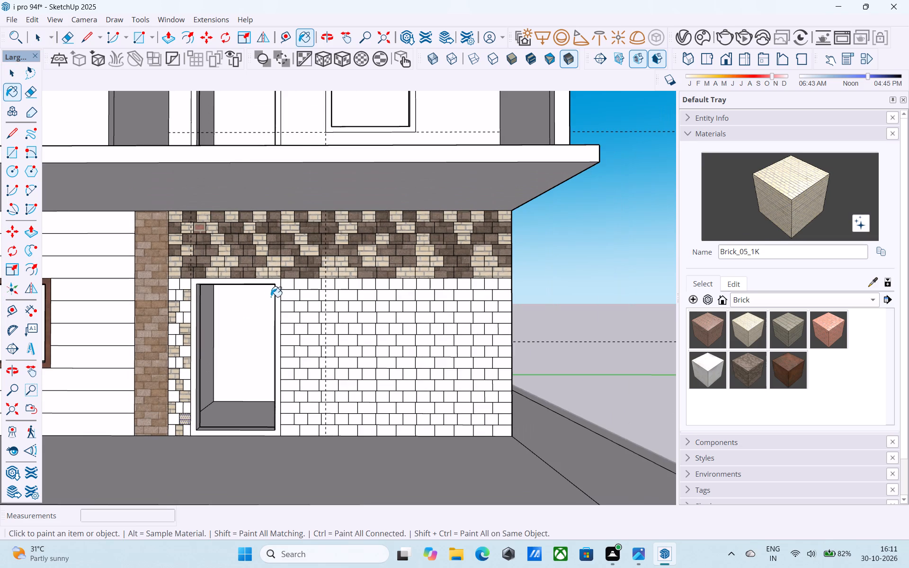
middle_drag(274, 297, 294, 302)
scroll(339, 317, up, 5)
scroll(143, 264, down, 4)
scroll(153, 281, up, 2)
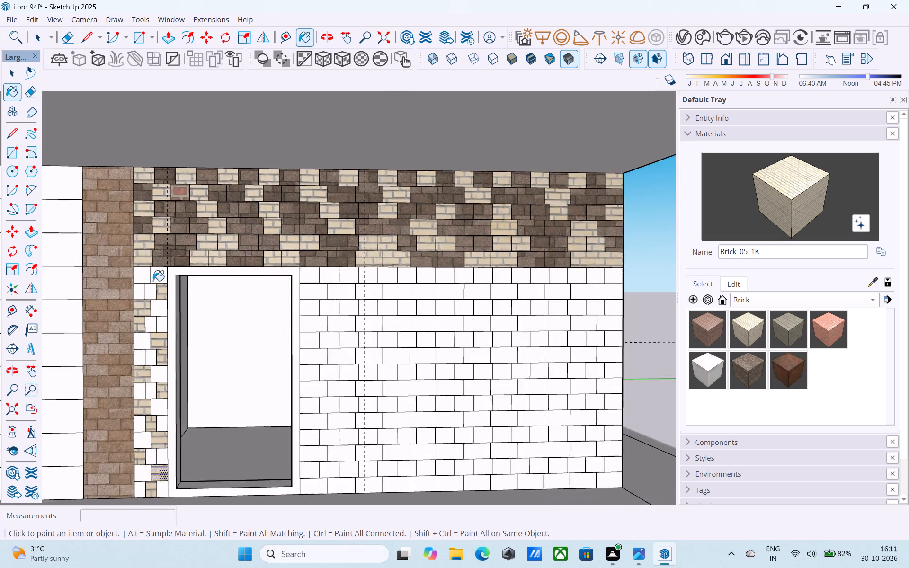
scroll(153, 281, up, 3)
scroll(177, 291, down, 11)
middle_drag(163, 275, 180, 289)
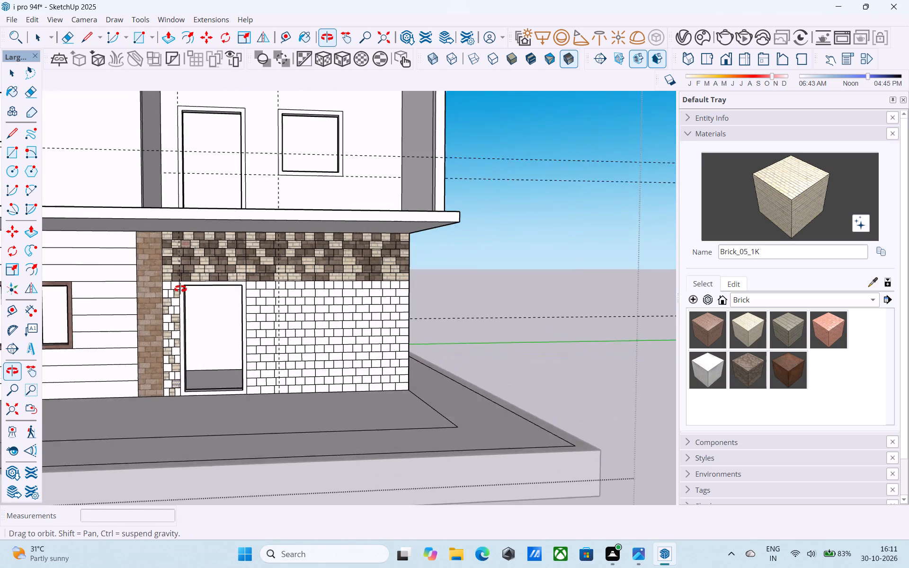
middle_drag(180, 289, 181, 289)
scroll(187, 273, up, 1)
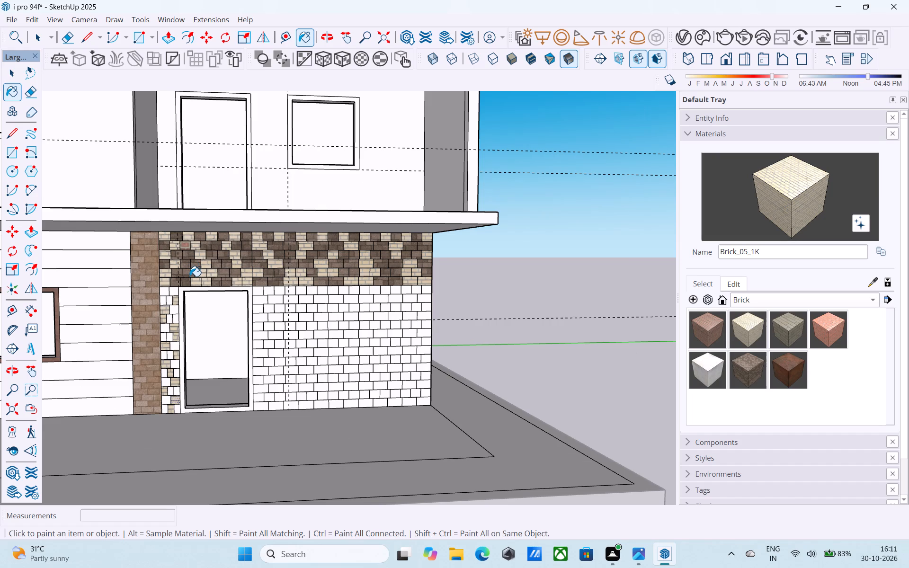
middle_drag(189, 275, 193, 268)
shift+middle_drag(226, 213, 237, 186)
shift+middle_drag(283, 284, 315, 259)
scroll(305, 248, up, 5)
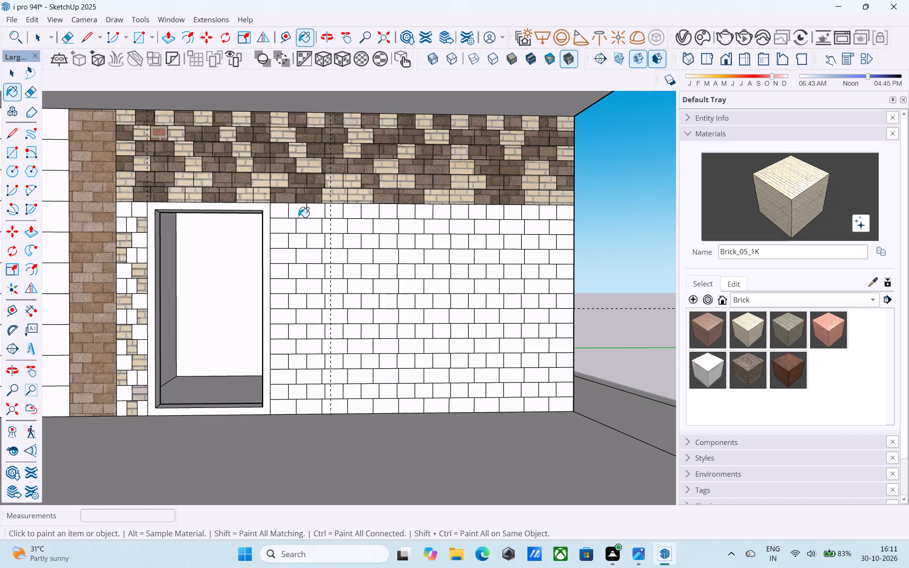
click(297, 216)
click(351, 211)
click(361, 210)
click(365, 210)
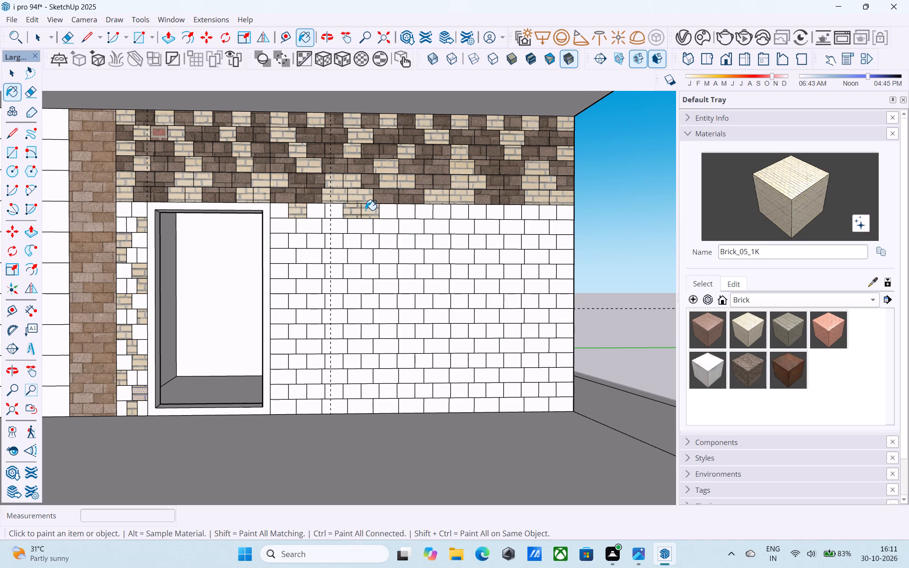
click(425, 210)
click(442, 215)
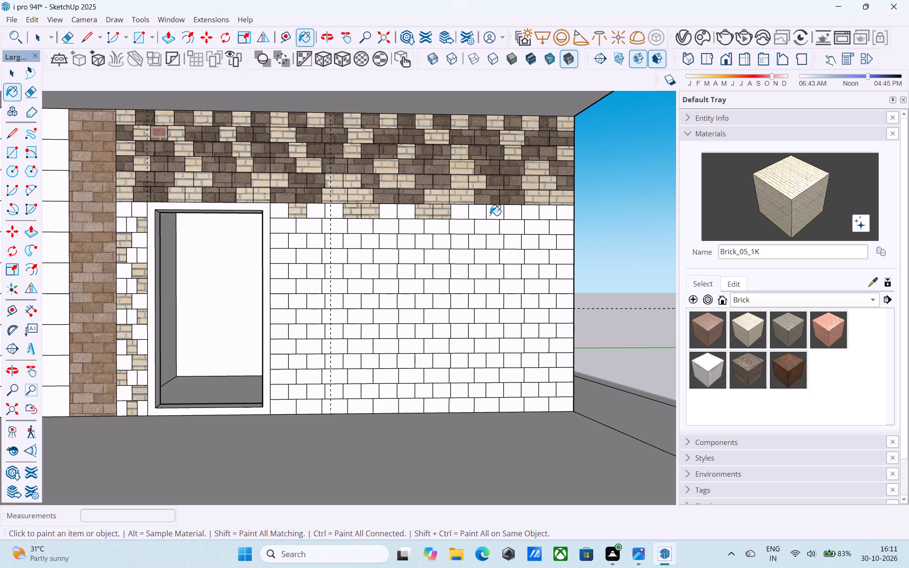
click(490, 215)
click(511, 214)
click(563, 214)
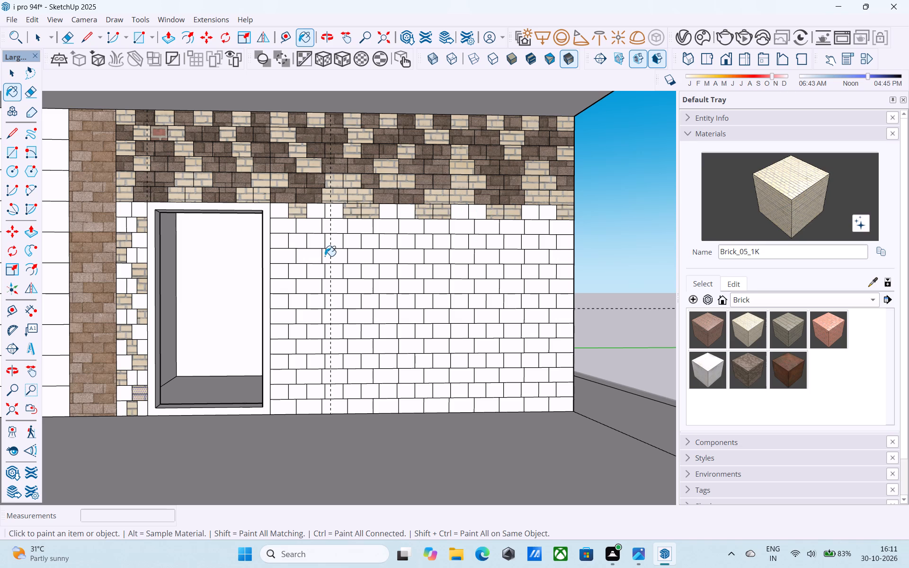
Paint the eighth course's first brick beside the door frame and three pairs up to the outer corner with Brick_05_1K.
click(288, 230)
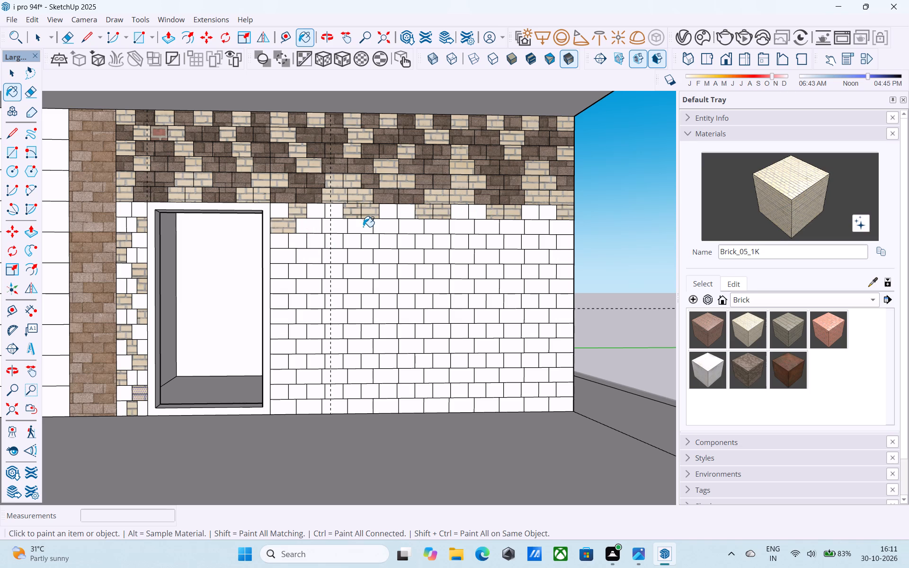
click(363, 227)
click(386, 226)
click(466, 225)
click(481, 227)
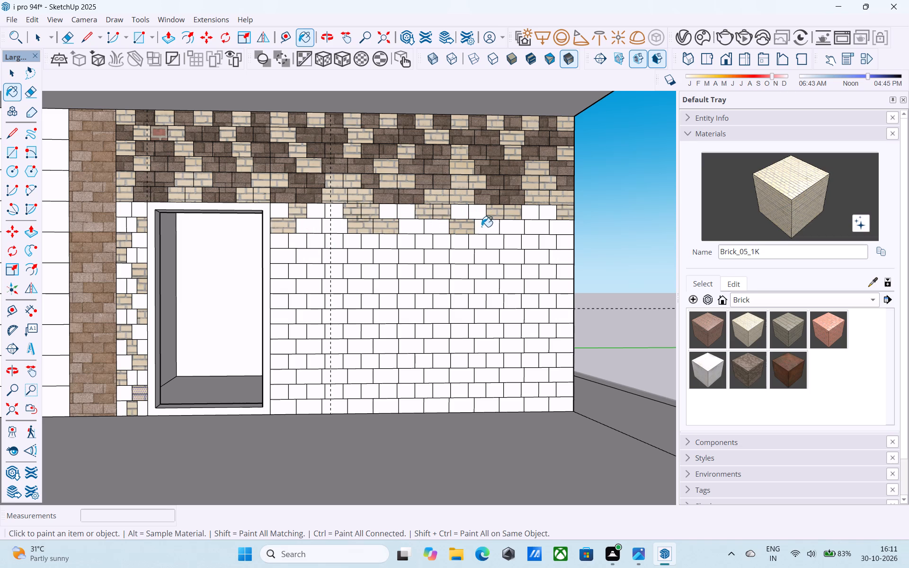
click(539, 227)
click(559, 229)
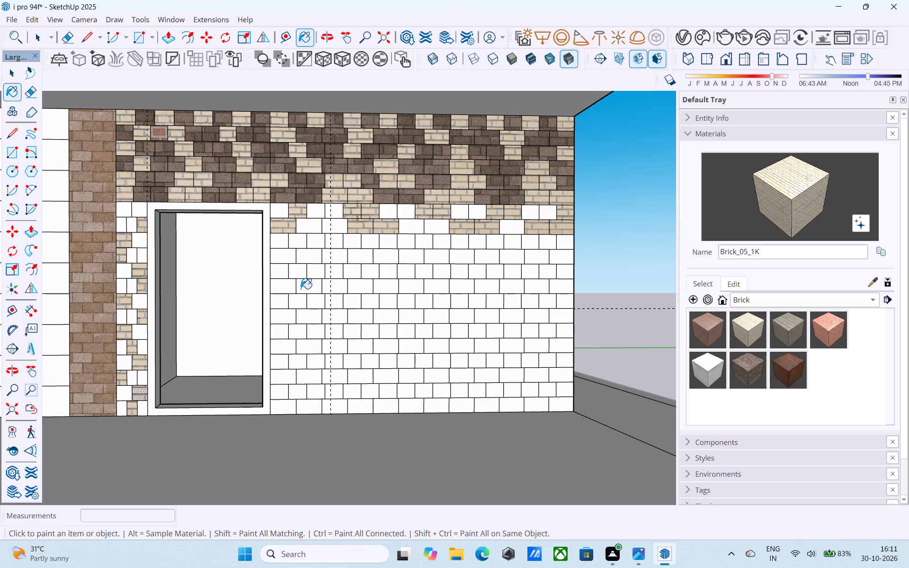
Paint the seventh course's door-side brick and the strip's blank seventh- and eighth-course bricks between column and door with Brick_20_1K1.
click(746, 372)
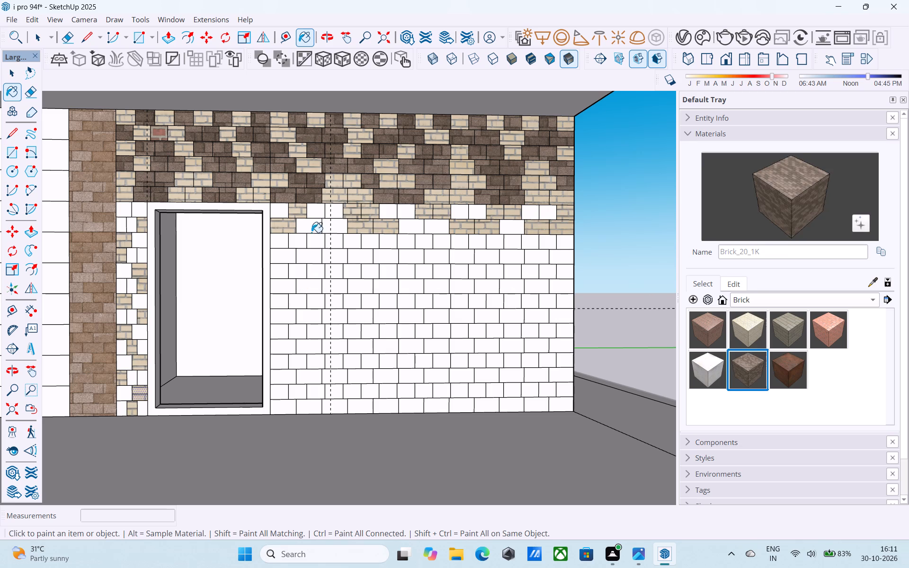
click(277, 216)
click(123, 209)
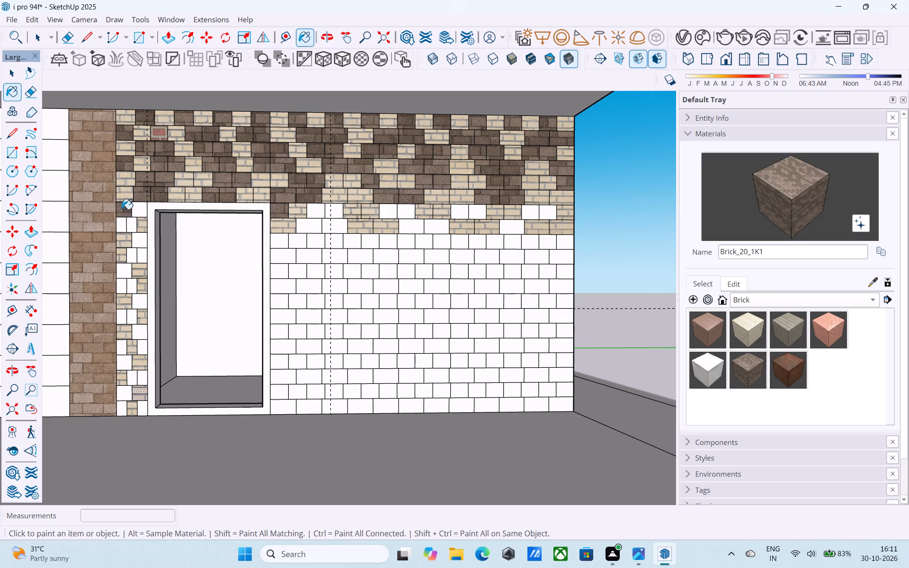
click(122, 222)
click(130, 222)
click(135, 213)
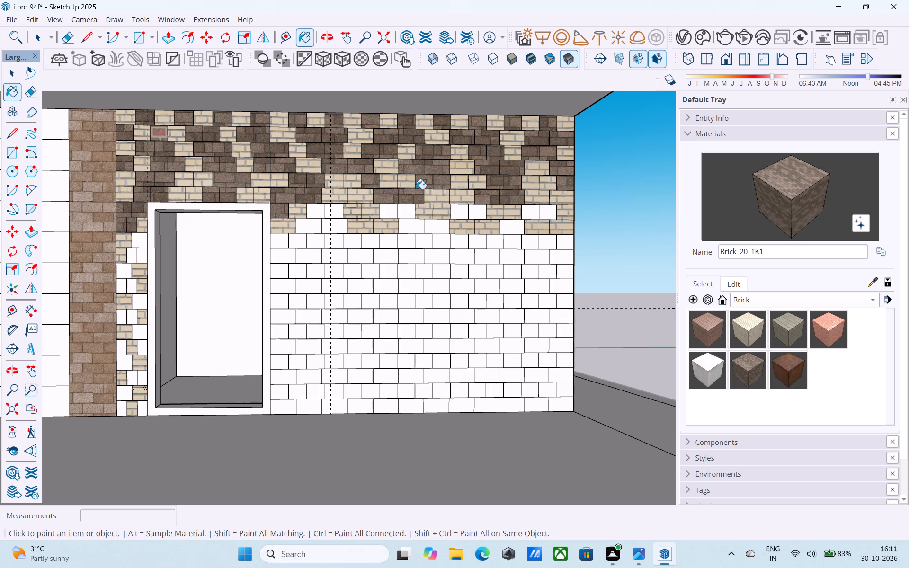
Fill the seventh course's remaining blank pairs between the door frame and the outer corner with Brick_20_1K1.
click(392, 215)
click(403, 212)
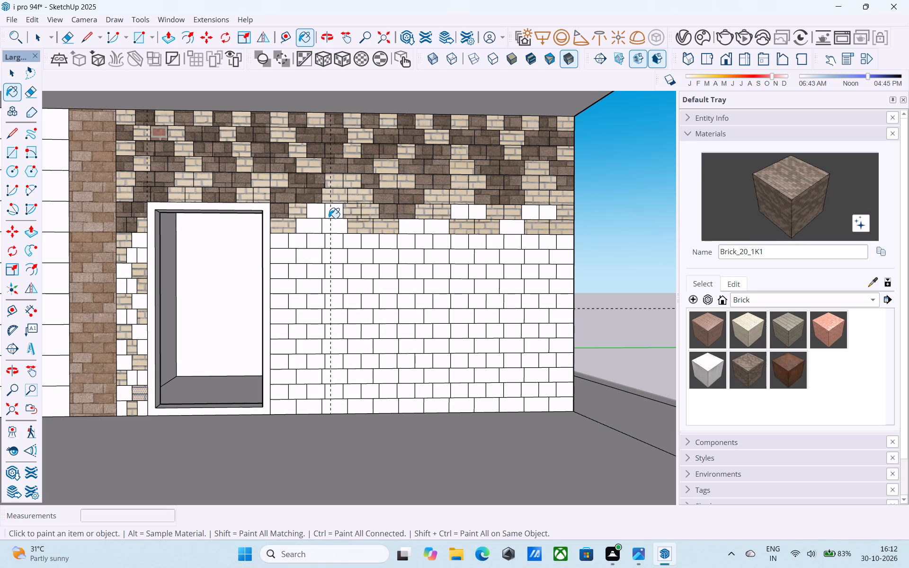
click(328, 213)
click(313, 211)
click(466, 210)
click(473, 212)
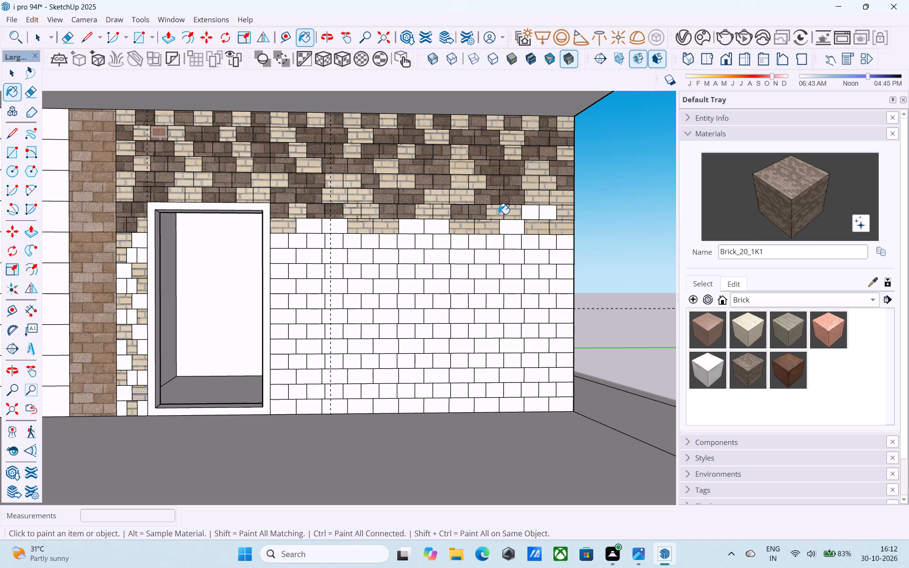
click(528, 212)
click(548, 213)
Fill the eighth course's five blank bricks between the outer corner and the door frame with Brick_20_1K1.
click(513, 225)
click(419, 227)
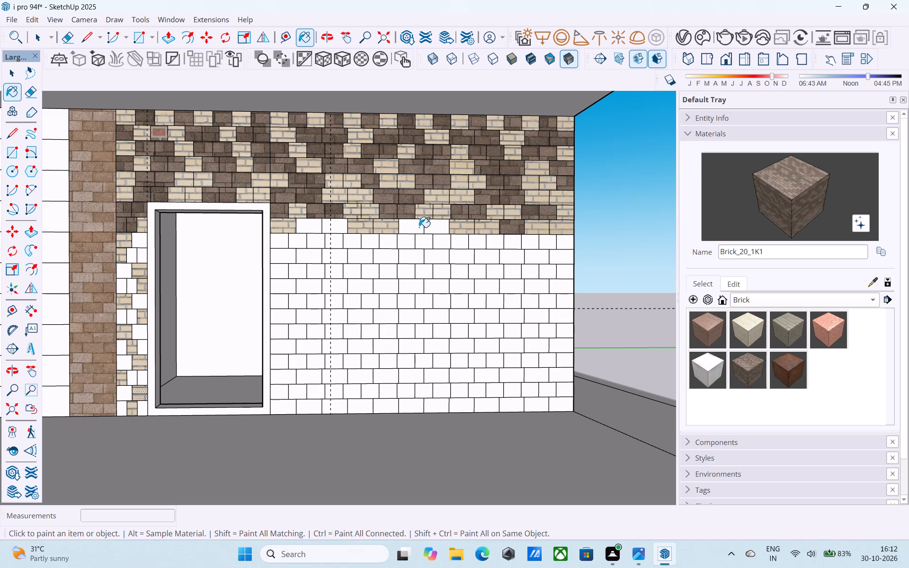
click(431, 227)
click(325, 223)
click(318, 223)
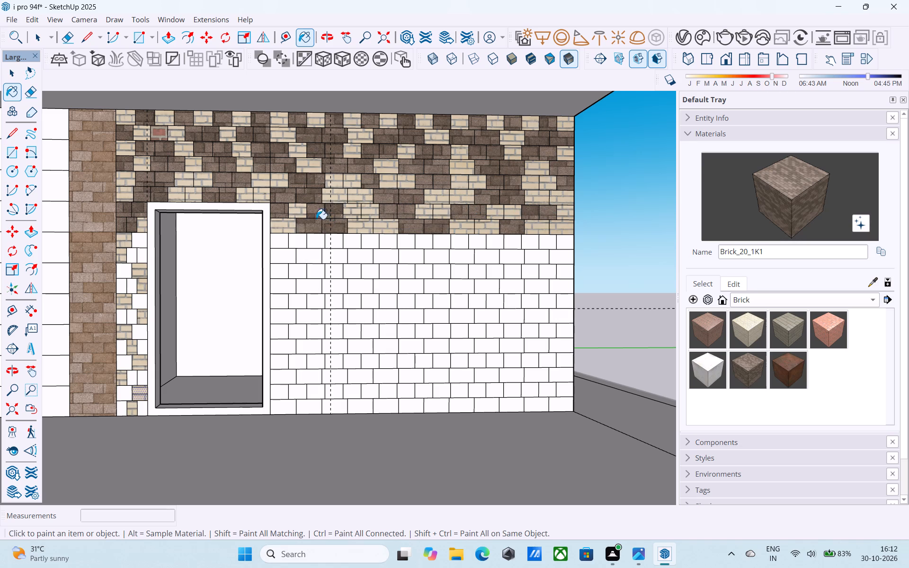
Paint the ninth course's first two bricks beside the door frame, three spaced pairs and the outer corner brick with Brick_05_1K.
scroll(310, 208, down, 6)
scroll(270, 206, down, 3)
middle_drag(267, 219, 293, 255)
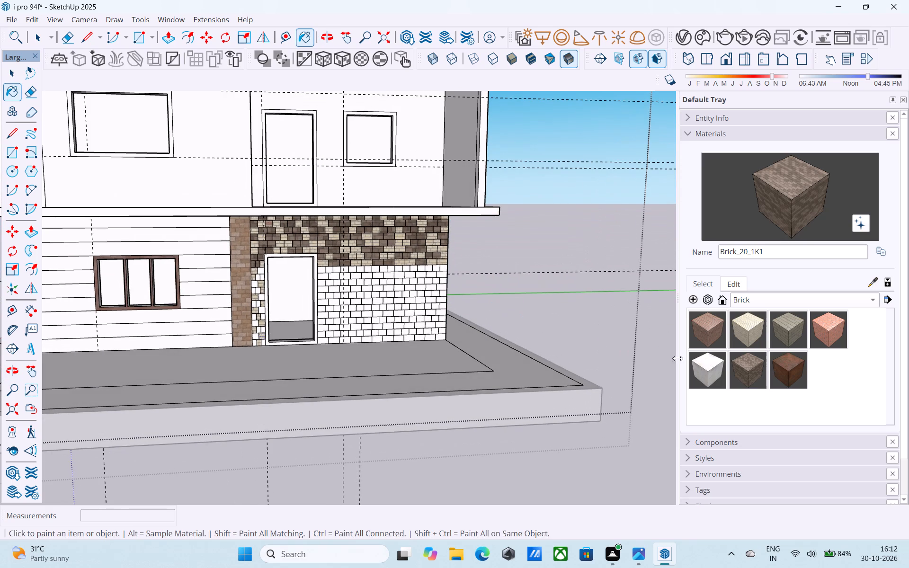
click(747, 332)
scroll(366, 273, up, 7)
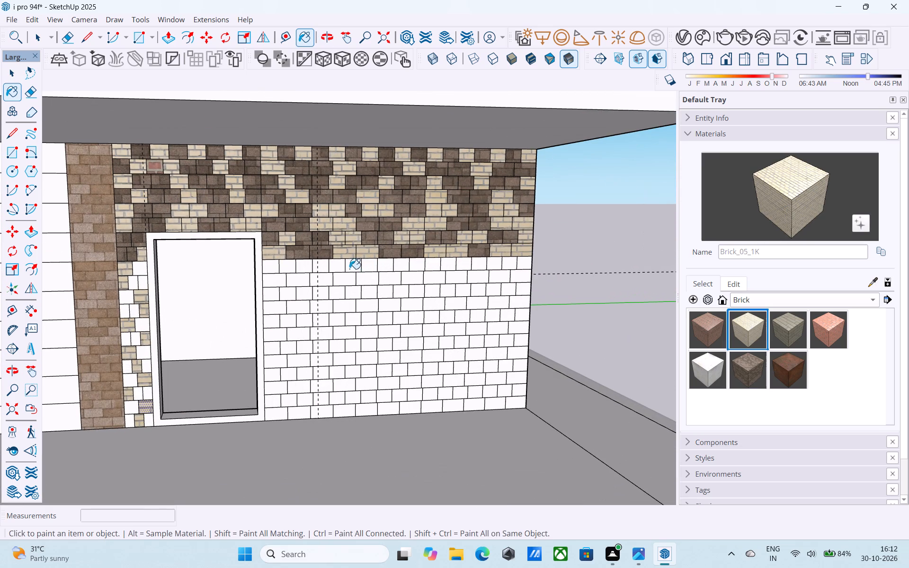
middle_drag(349, 268, 341, 255)
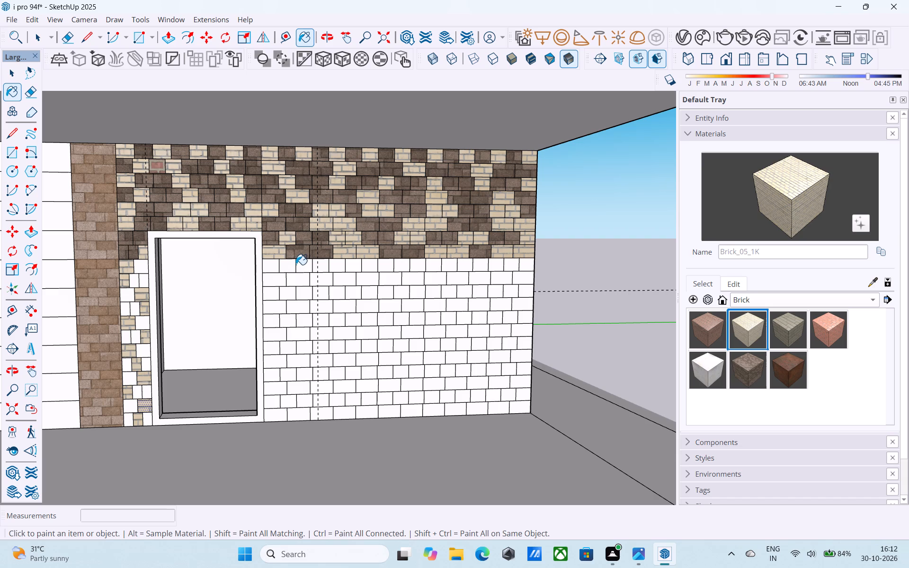
click(273, 271)
click(281, 271)
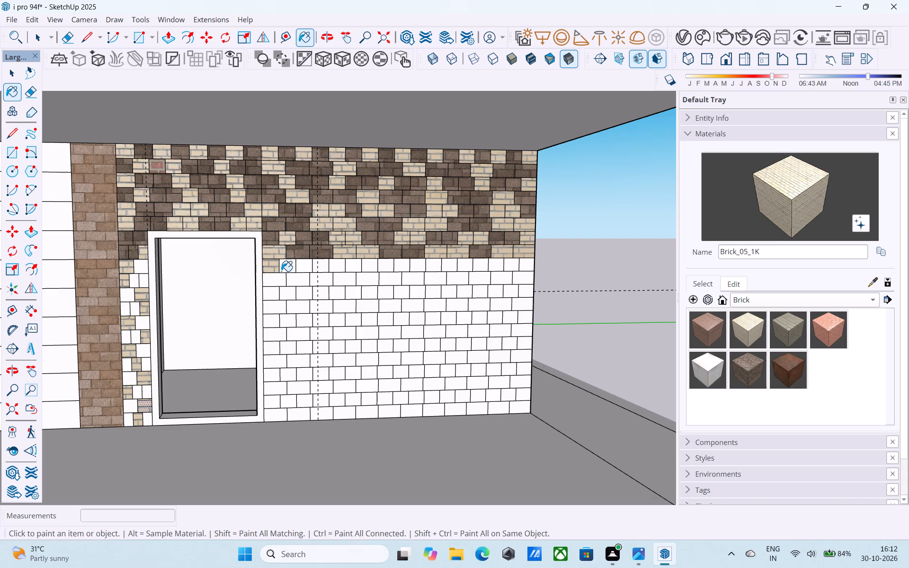
click(341, 269)
click(363, 270)
key(ctrl+z)
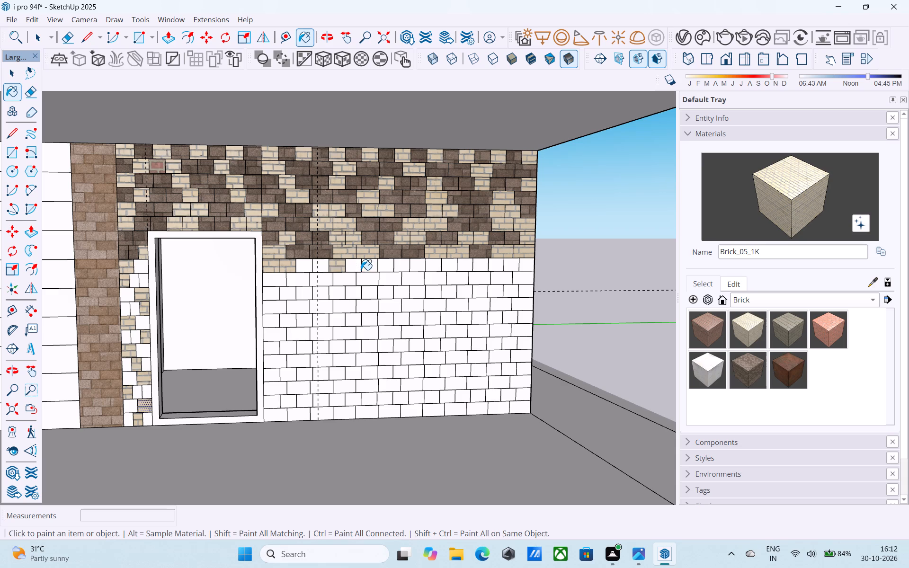
click(355, 266)
click(399, 267)
click(417, 267)
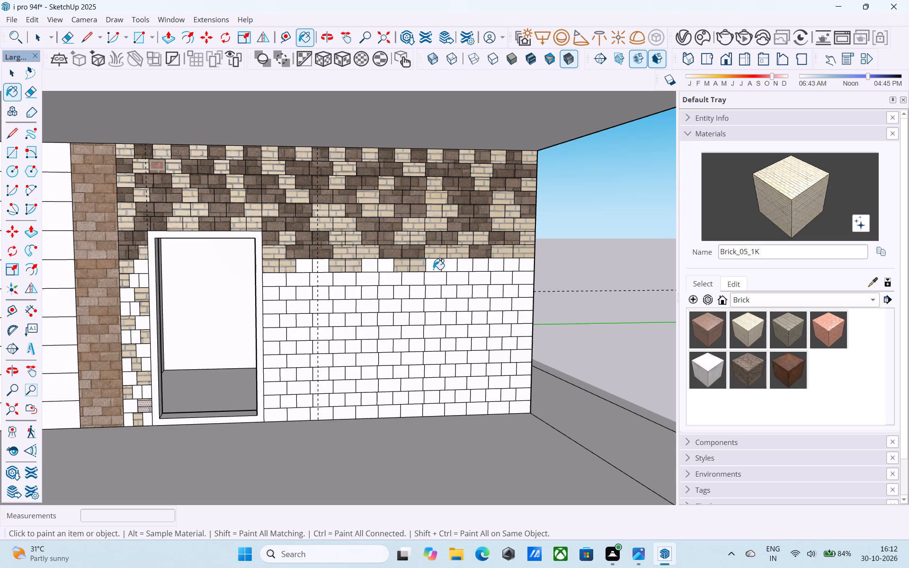
click(471, 269)
click(485, 266)
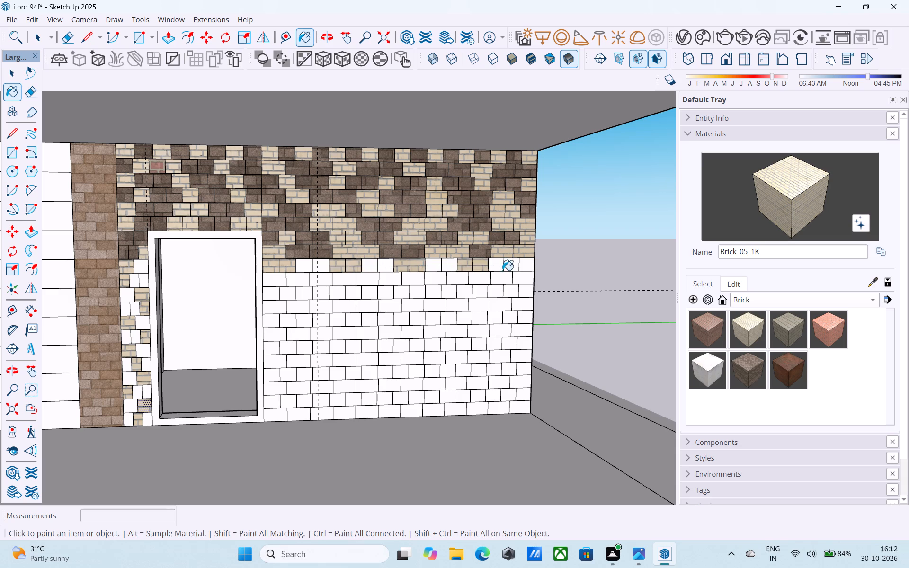
click(525, 269)
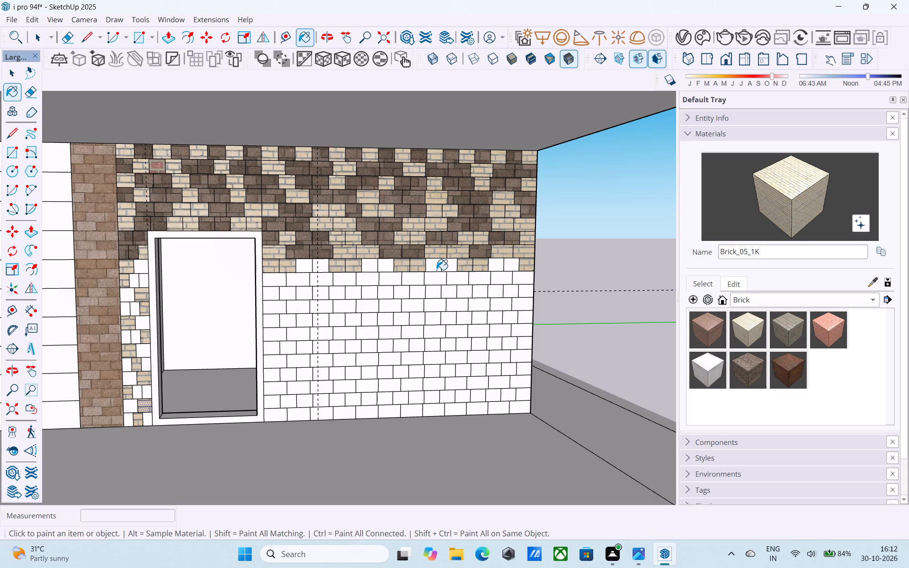
Paint three pairs of bricks in the tenth course with Brick_05_1K: third-fourth, seventh-eighth and tenth-eleventh from the door frame.
scroll(365, 265, down, 5)
middle_drag(365, 262, 364, 275)
scroll(359, 288, up, 16)
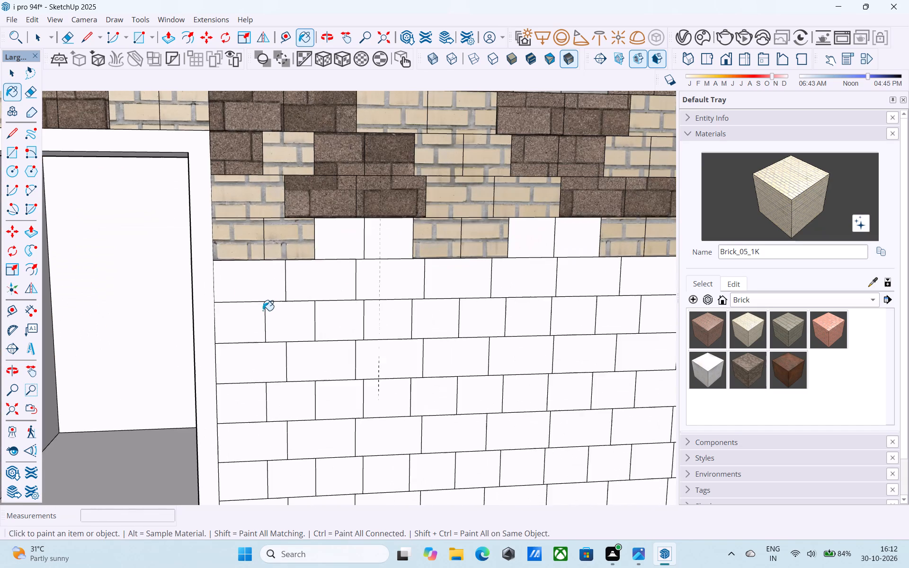
scroll(264, 279, down, 5)
scroll(209, 251, down, 5)
scroll(263, 281, up, 4)
click(274, 258)
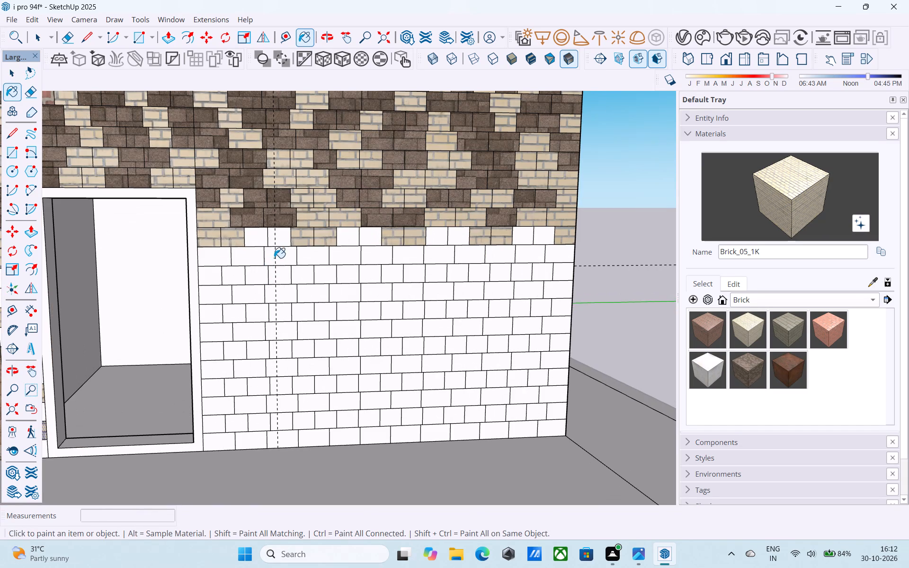
click(309, 256)
click(419, 257)
click(437, 257)
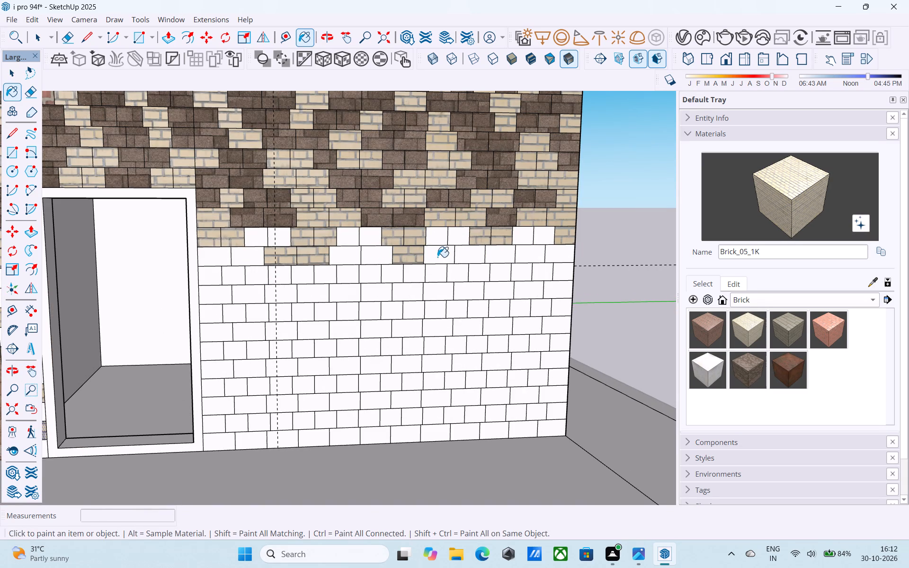
click(513, 250)
click(519, 254)
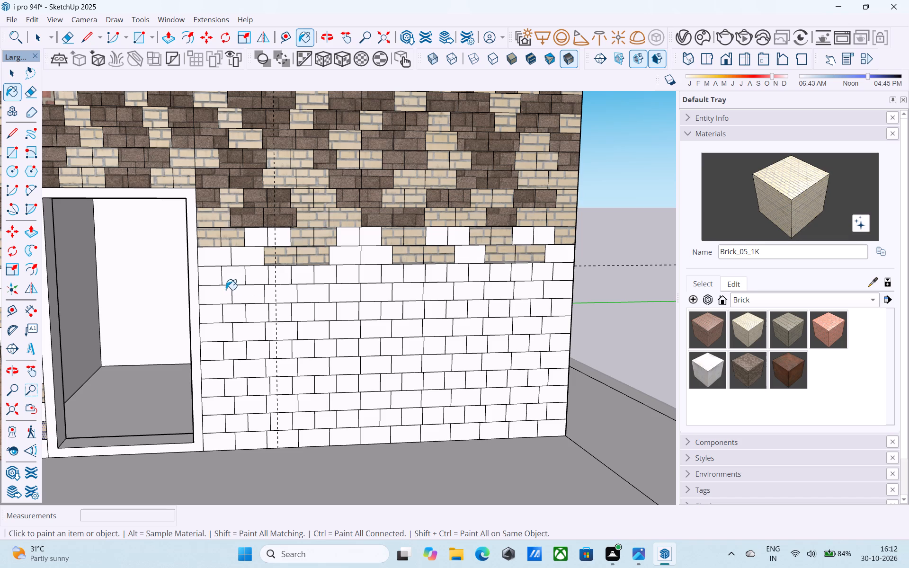
Paint the eleventh course's first two bricks, three pairs below the ninth course's pairs and one brick near the outer corner with Brick_05_1K.
click(205, 277)
click(219, 278)
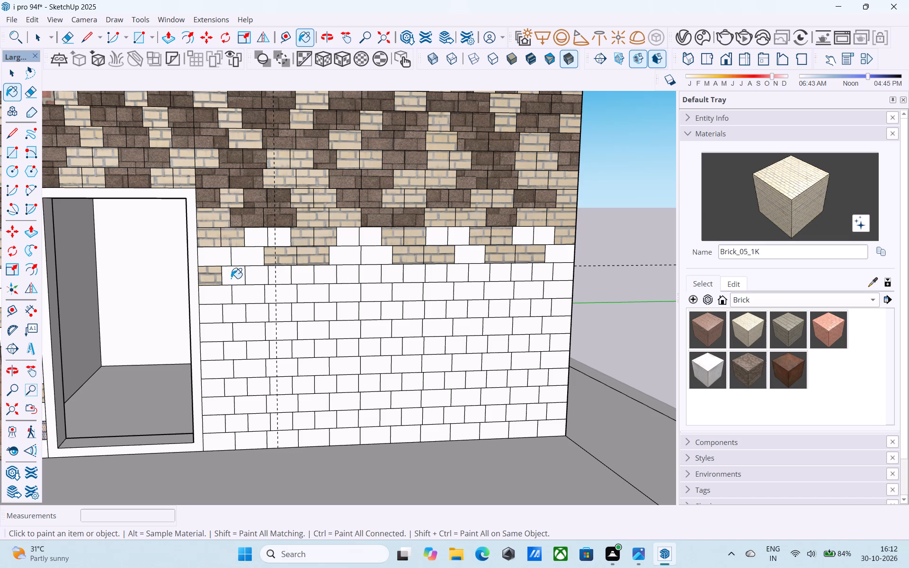
click(231, 275)
click(300, 276)
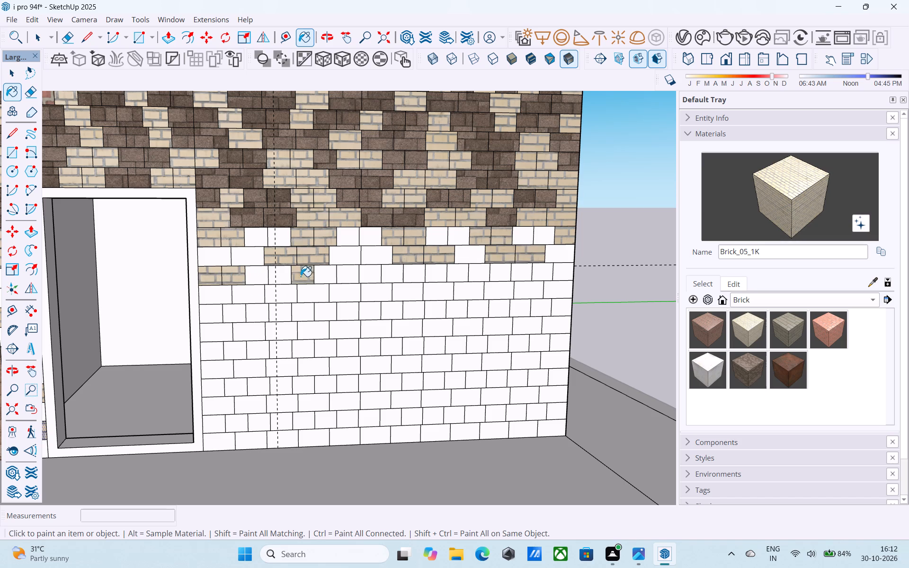
click(316, 279)
click(399, 275)
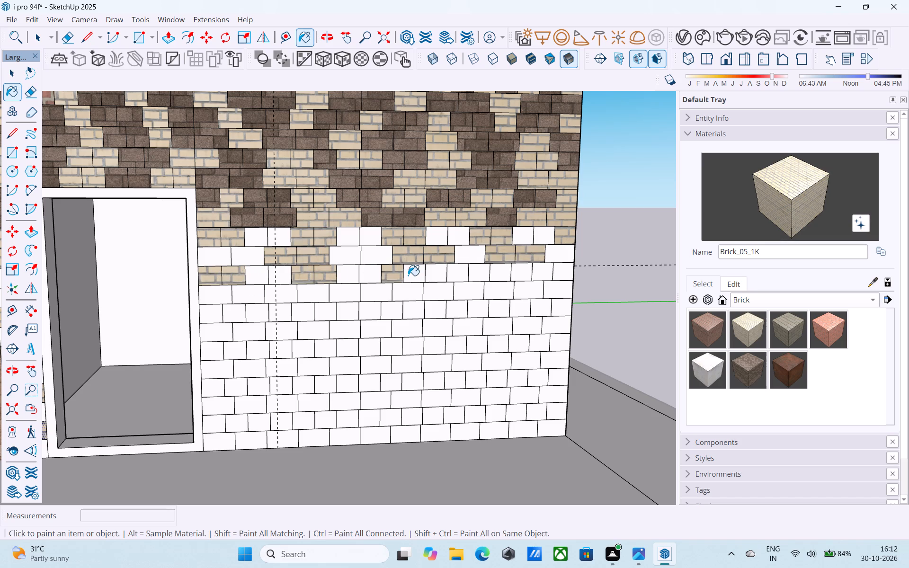
click(409, 275)
click(481, 277)
click(497, 275)
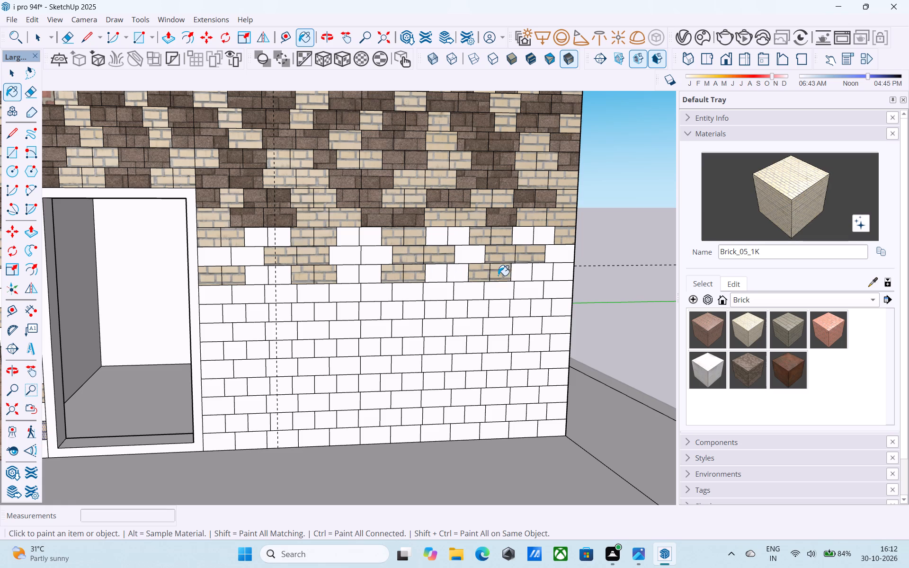
click(542, 275)
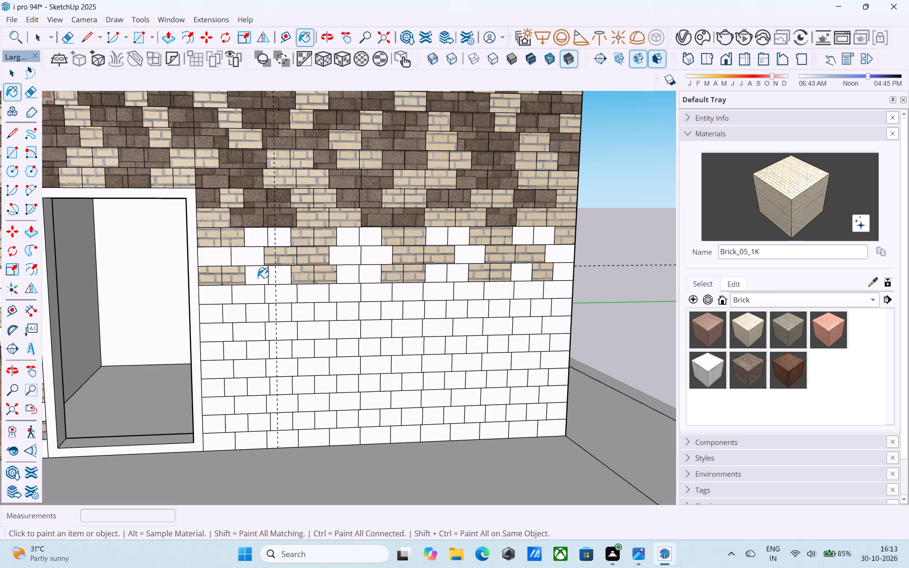
Paint the twelfth course's second, third, sixth and ninth bricks from the door frame and its outer corner brick with Brick_05_1K.
click(267, 294)
click(253, 291)
click(375, 297)
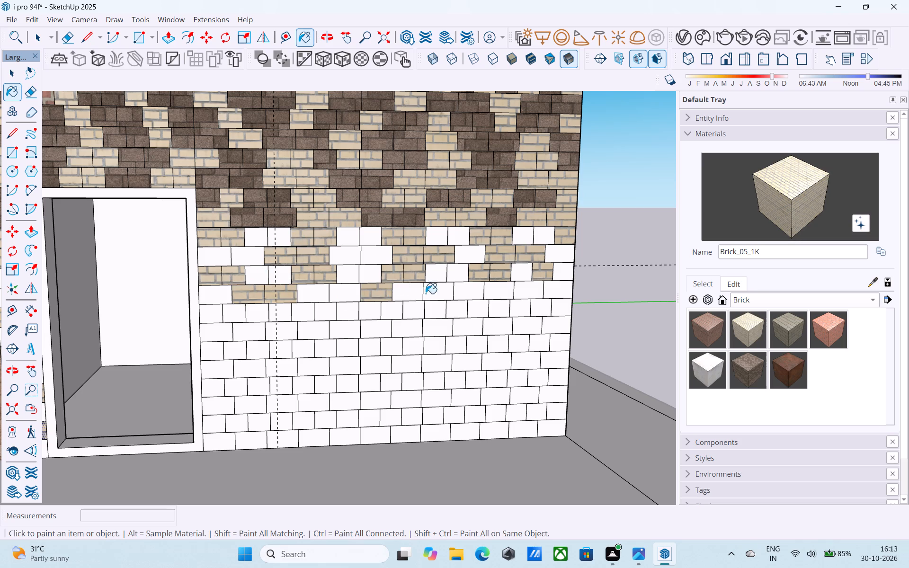
click(456, 294)
click(567, 293)
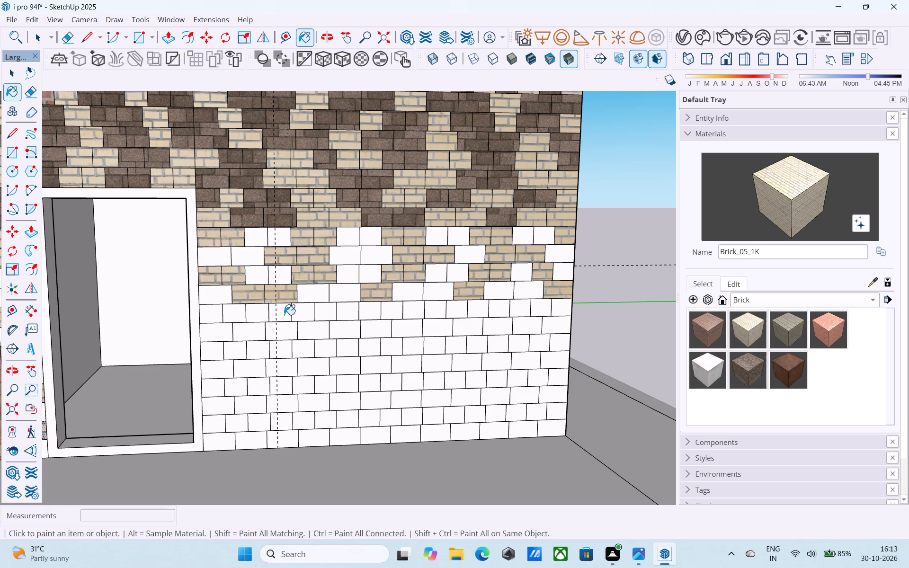
Paint every third brick of the thirteenth course with Brick_05_1K, five in all, starting at the third from the door frame.
click(264, 319)
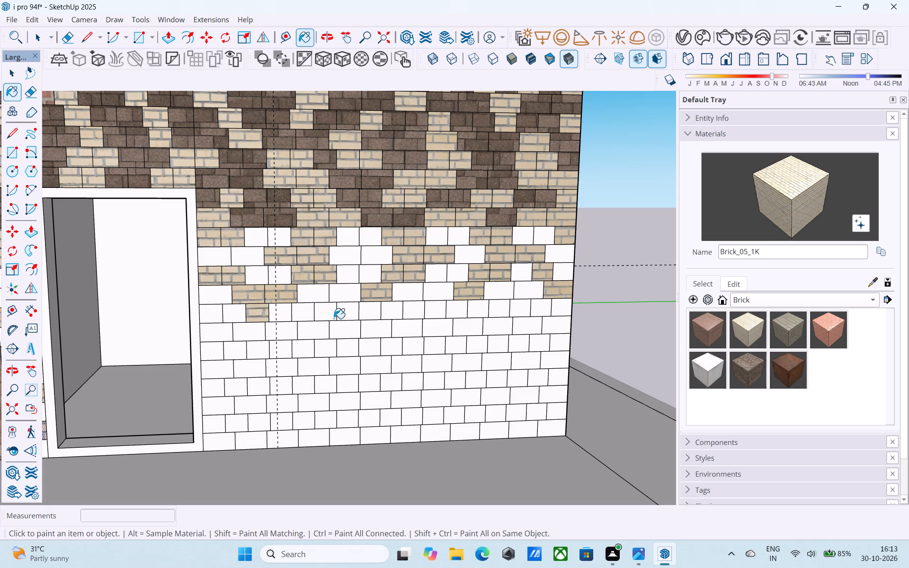
click(334, 319)
click(392, 315)
click(457, 314)
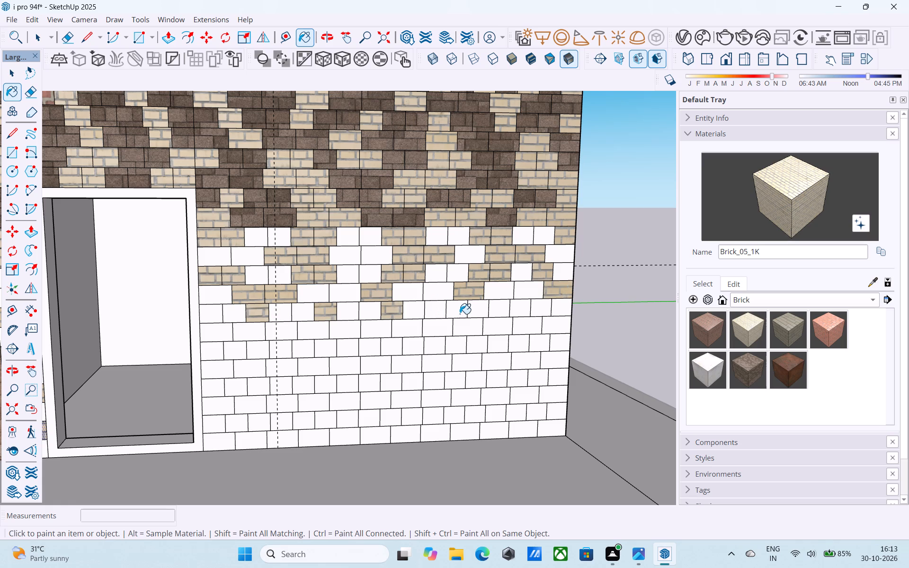
click(523, 314)
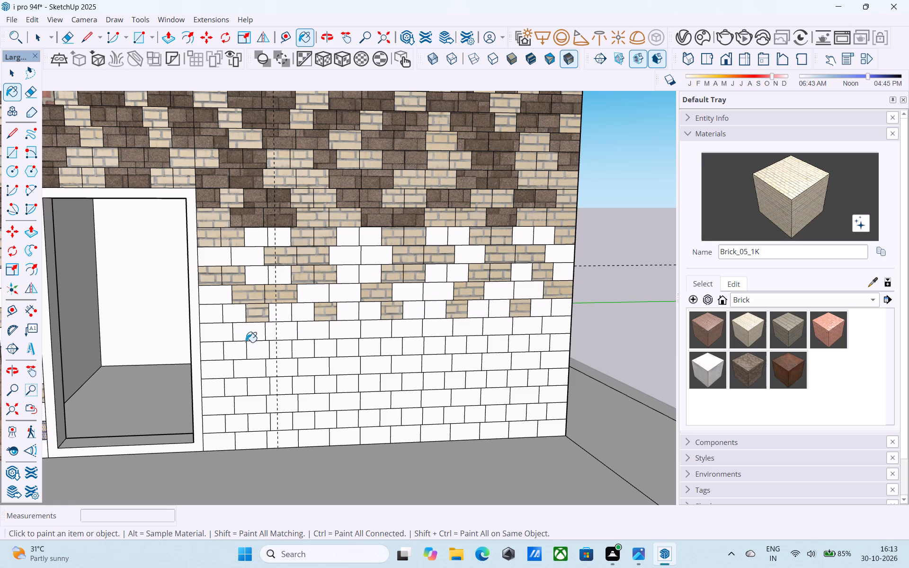
Paint the fourteenth course's first, fourth, seventh and tenth bricks from the door frame with Brick_05_1K.
click(225, 335)
click(326, 329)
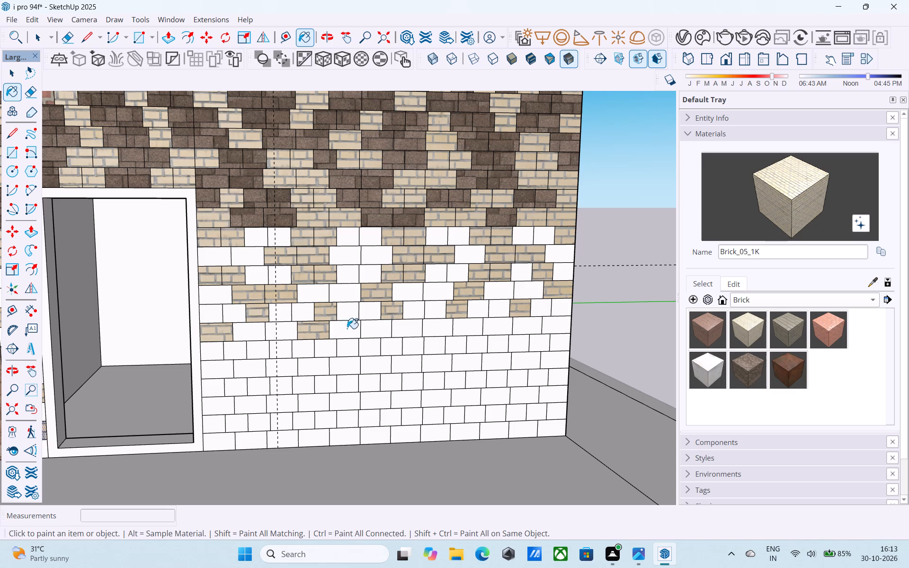
click(416, 327)
click(497, 320)
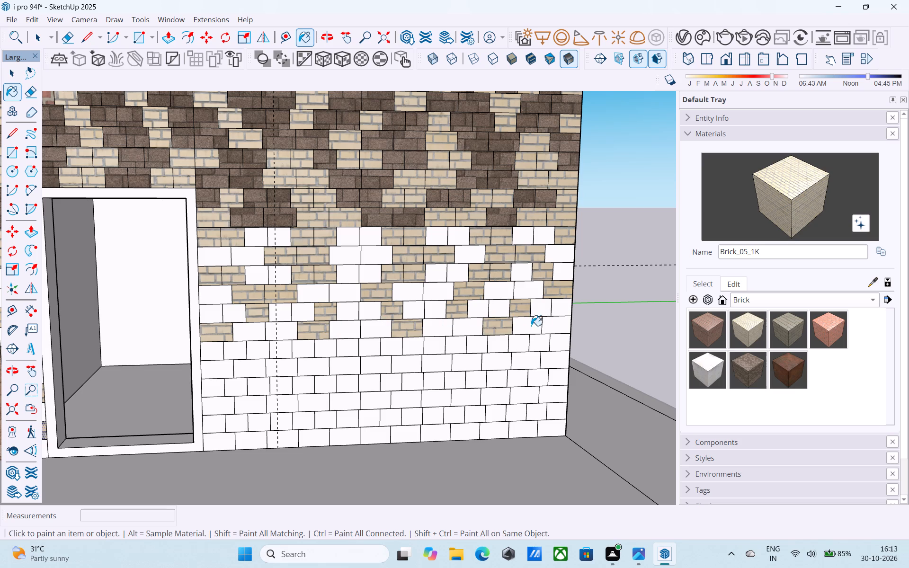
Paint every third brick of the fifteenth course with Brick_05_1K, five in all, starting at the third from the door frame.
click(263, 355)
click(330, 351)
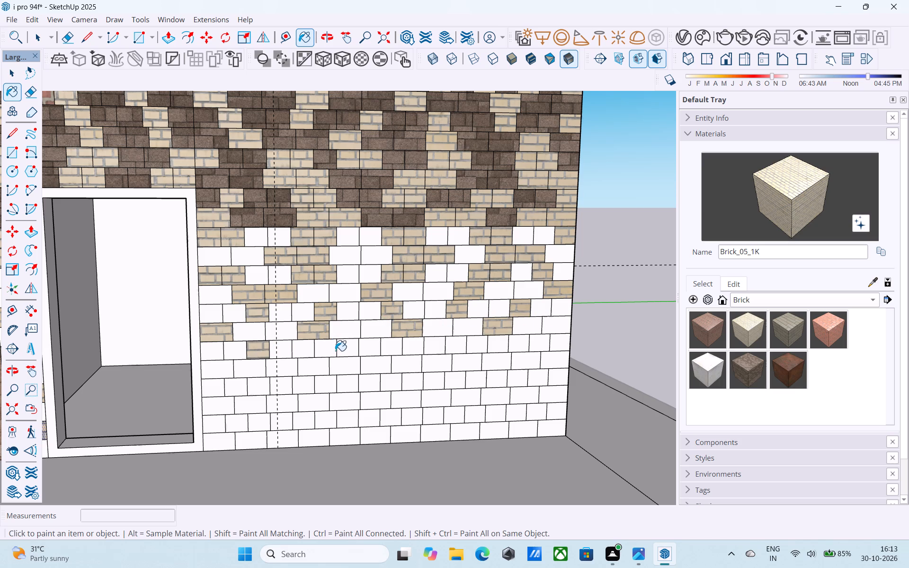
click(391, 346)
click(460, 344)
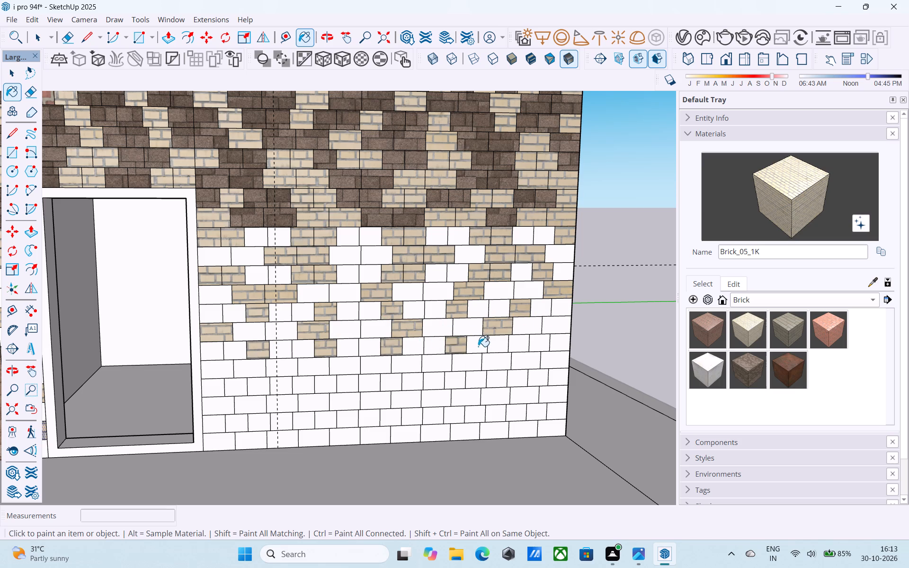
click(524, 343)
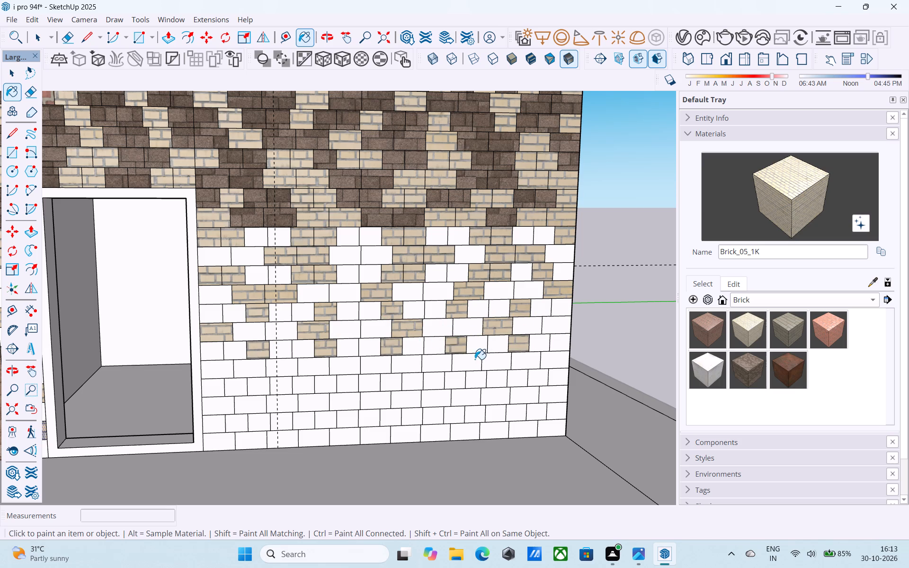
Paint the sixteenth course's first, fourth, seventh and tenth bricks from the door frame and its outer corner brick with Brick_05_1K.
click(218, 374)
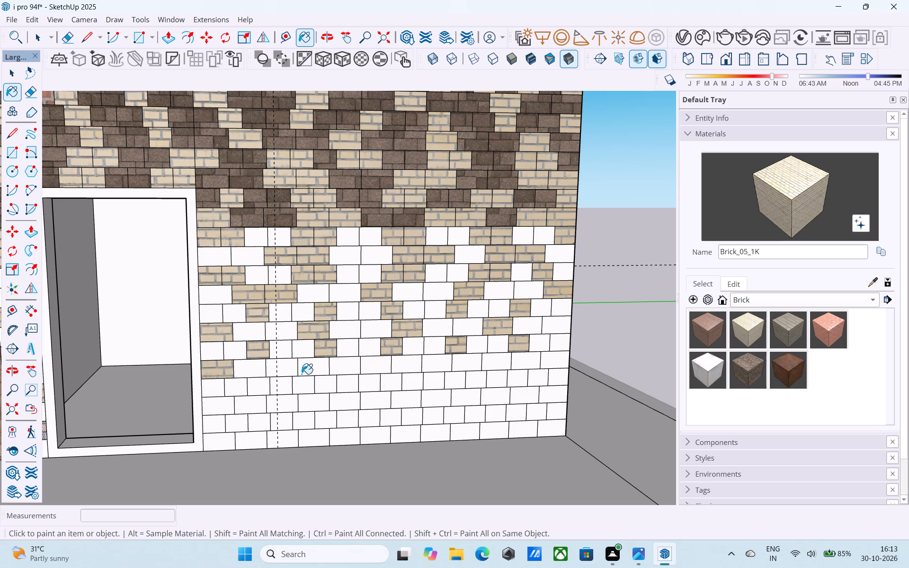
click(302, 374)
click(403, 368)
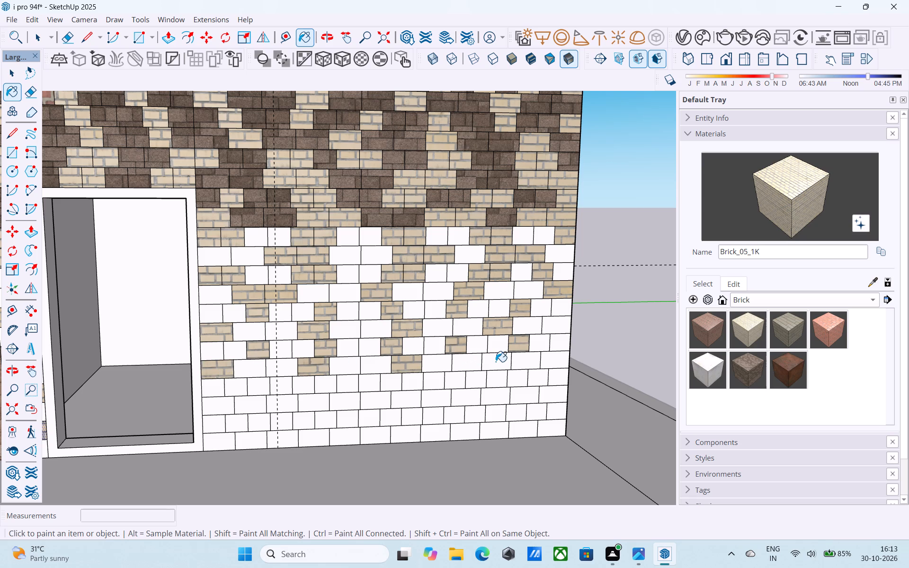
click(496, 362)
click(553, 362)
Paint every third brick of the seventeenth course with Brick_05_1K, starting at the third from the door frame.
click(253, 389)
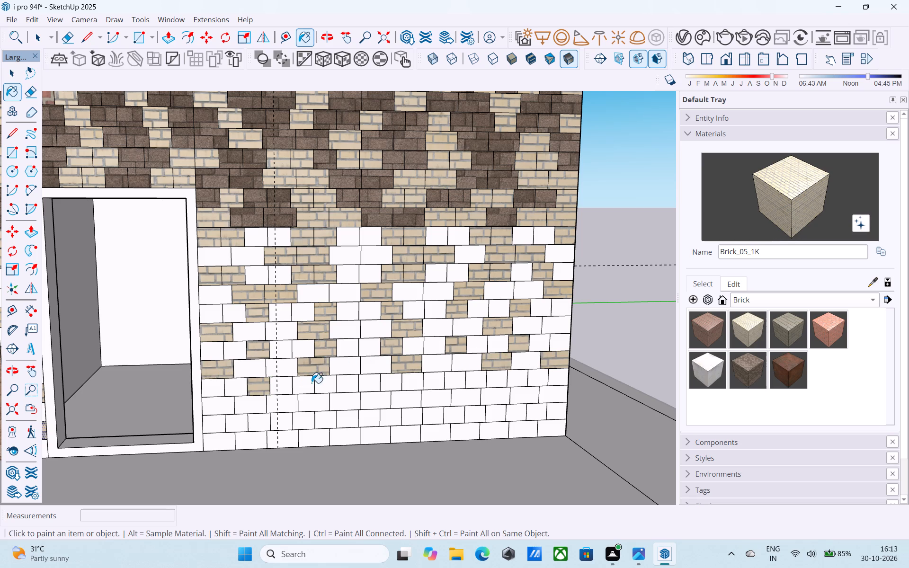
click(337, 386)
click(335, 386)
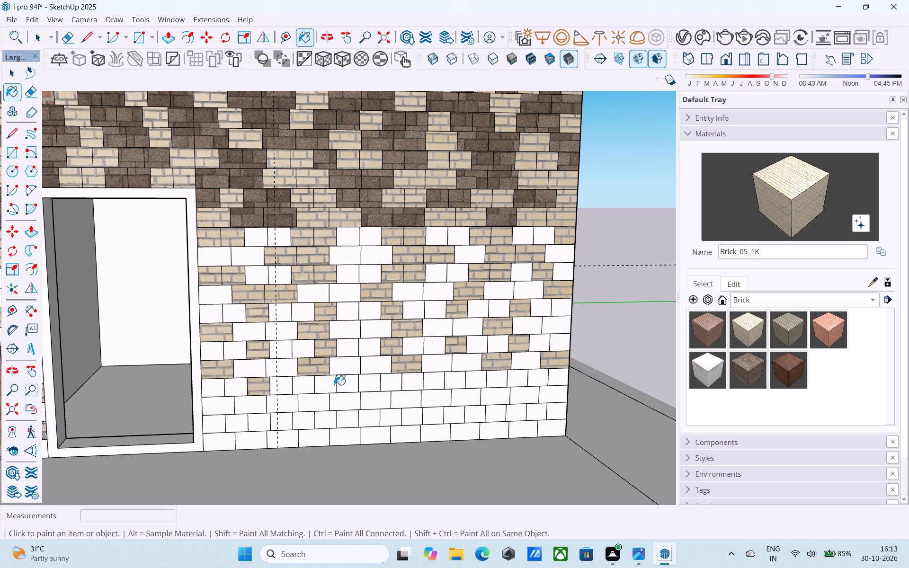
click(330, 383)
click(395, 387)
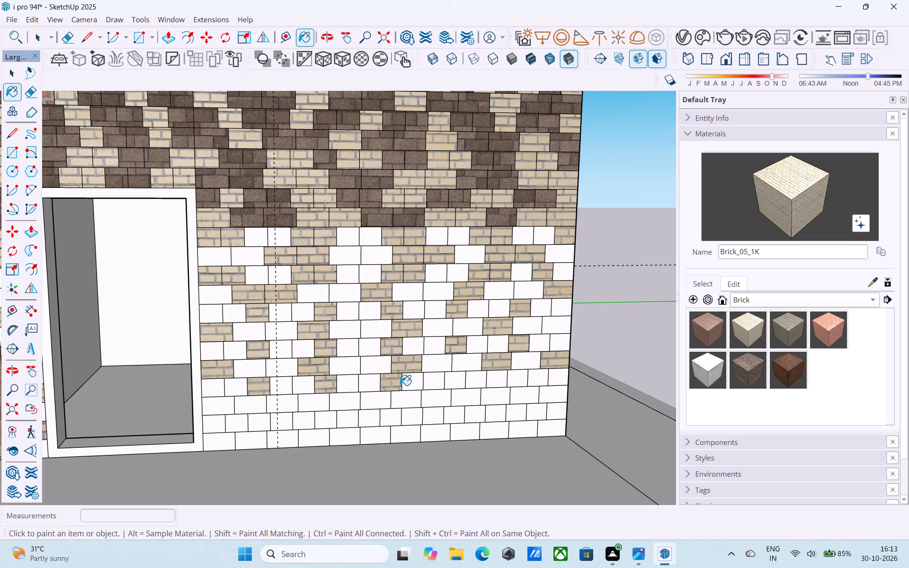
click(451, 379)
click(513, 380)
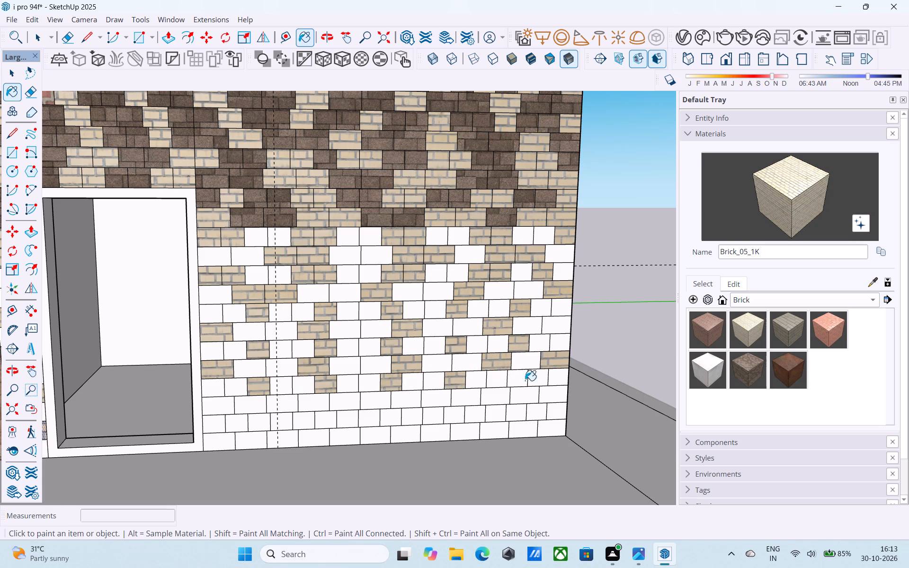
click(567, 381)
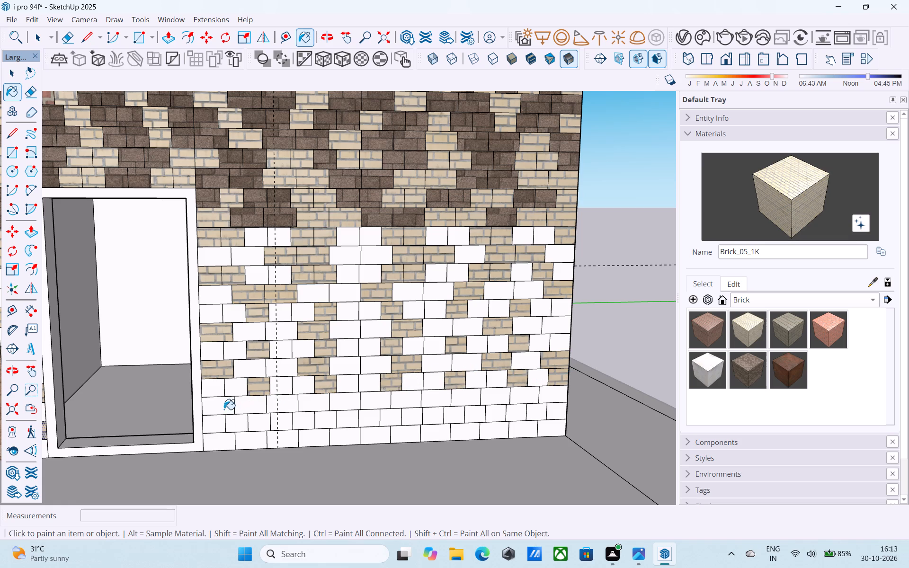
Paint the eighteenth course's first, fourth, seventh, eighth and eleventh bricks from the door frame with Brick_05_1K.
click(224, 409)
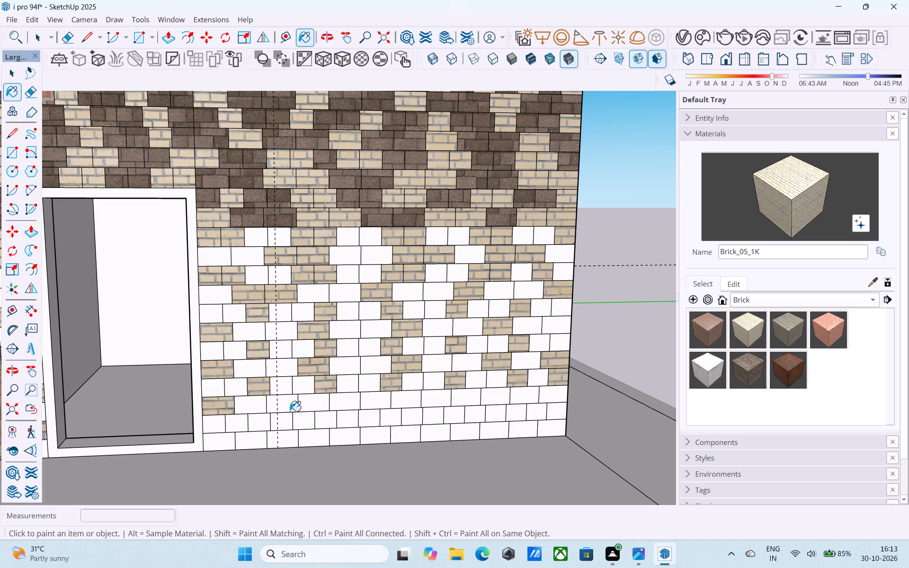
click(313, 411)
click(311, 405)
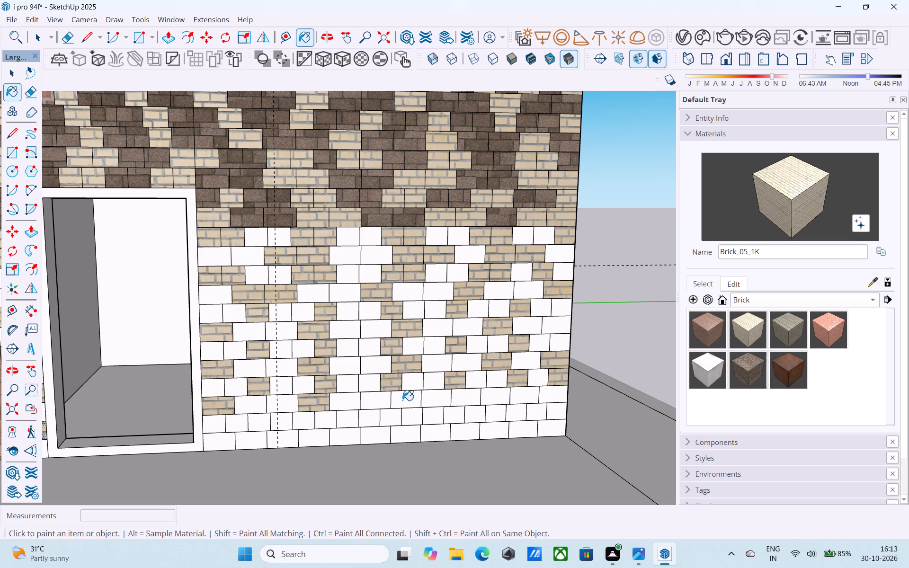
click(402, 400)
click(442, 400)
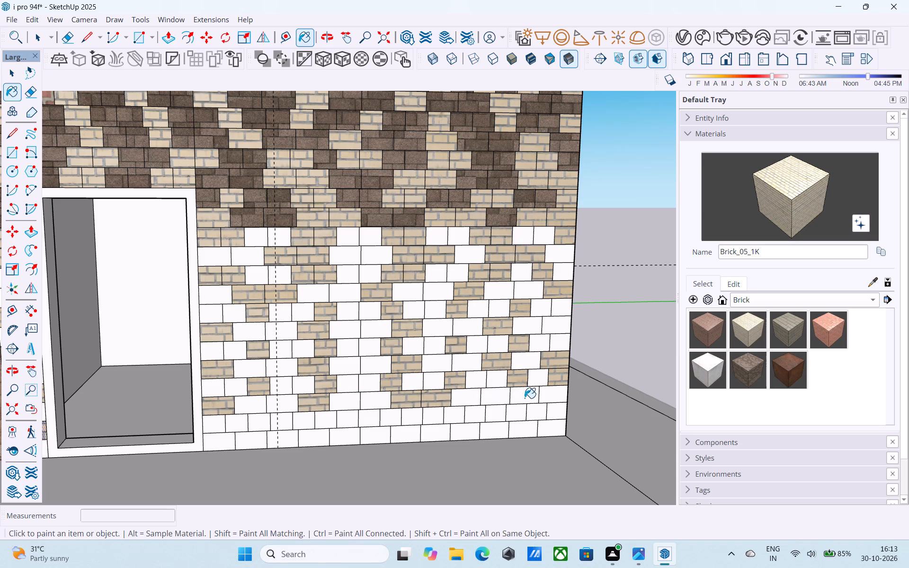
click(525, 398)
Paint the nineteenth course's third, sixth, ninth, twelfth, thirteenth and sixteenth bricks from the door frame with Brick_05_1K.
click(264, 429)
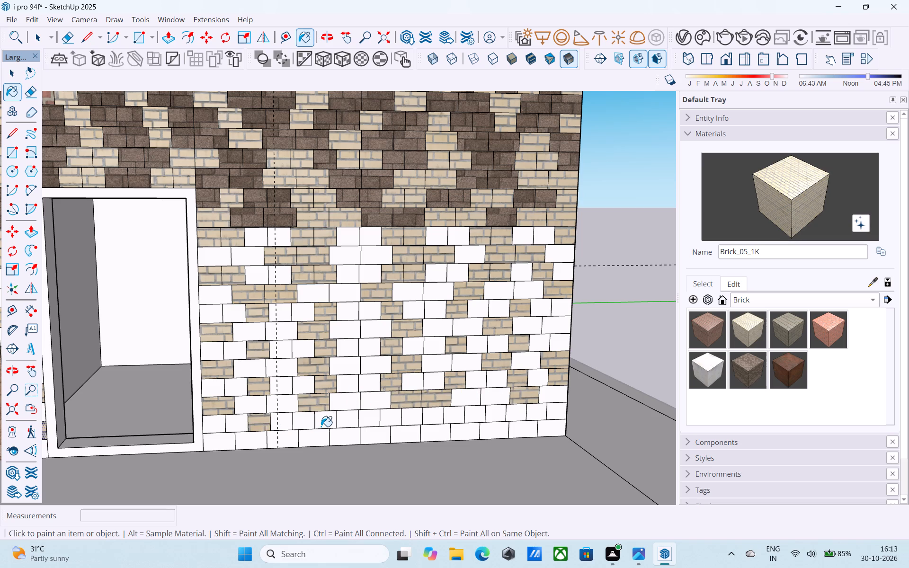
click(322, 426)
click(383, 424)
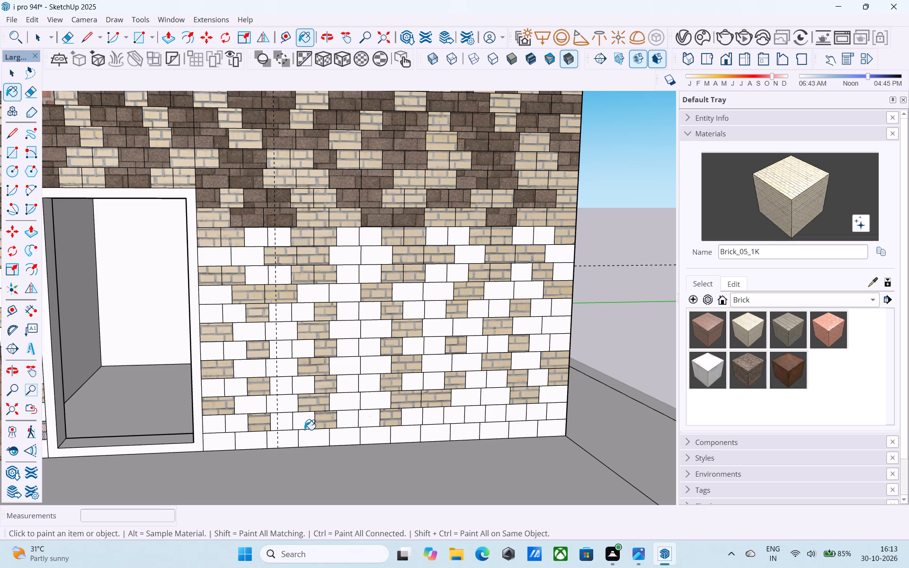
click(458, 419)
click(469, 419)
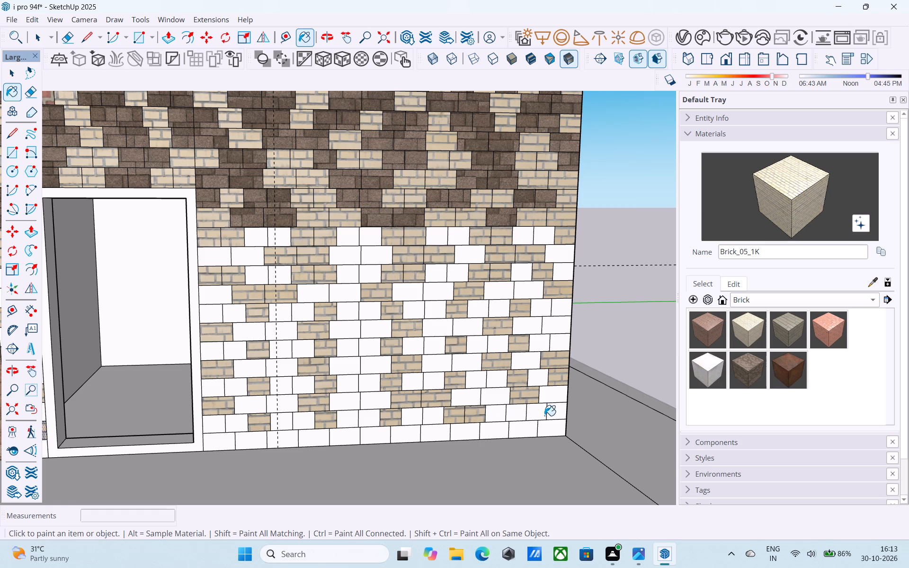
click(544, 416)
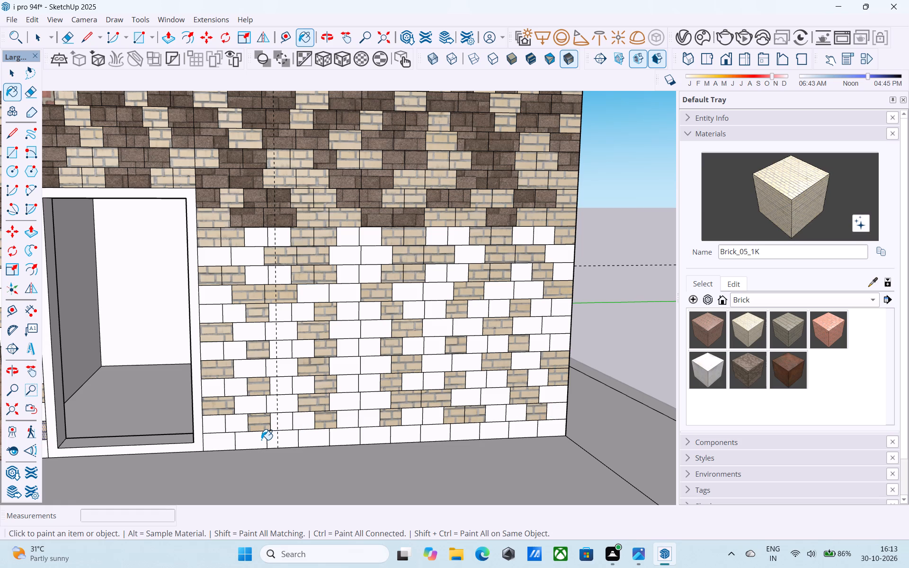
Paint the bottom course's first, fourth, fifth, eighth, ninth and outer corner bricks, counted from the door frame, with Brick_05_1K.
click(227, 440)
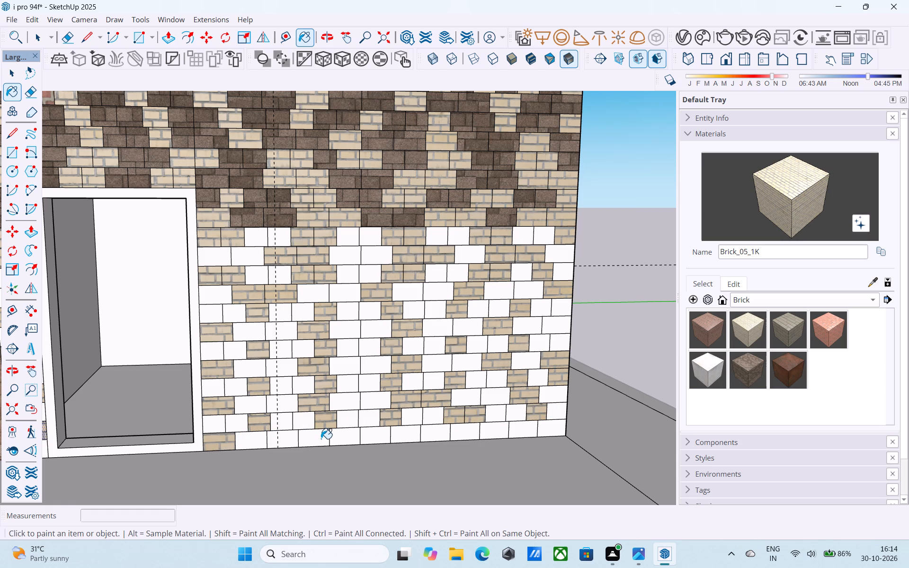
click(321, 439)
click(330, 437)
click(347, 437)
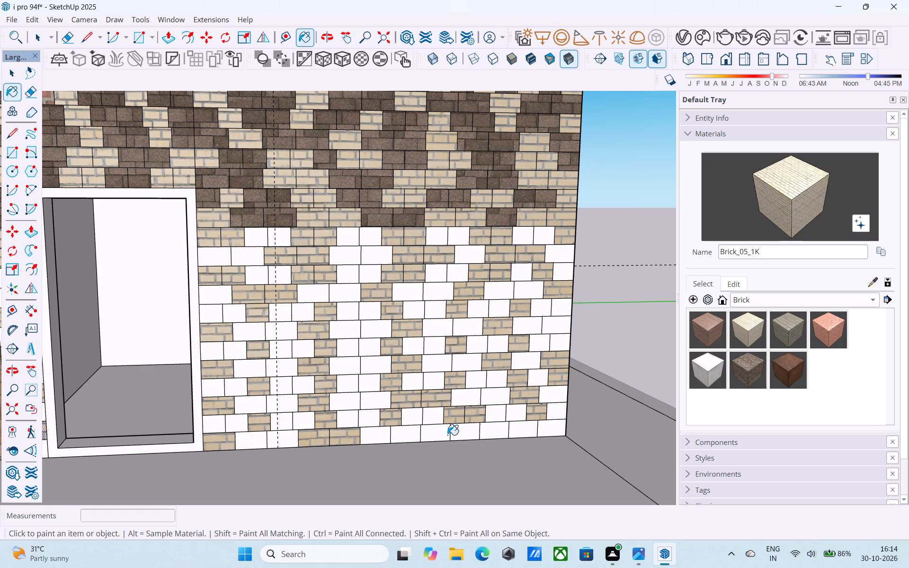
click(447, 435)
click(456, 435)
click(544, 431)
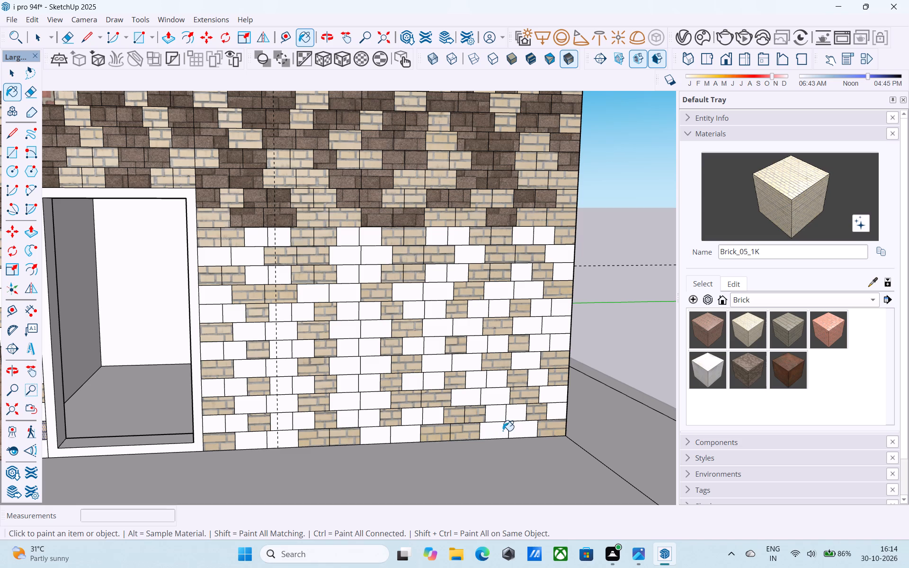
Fill all white bricks of the ninth and tenth courses beside the door with Brick_20_1K.
click(735, 364)
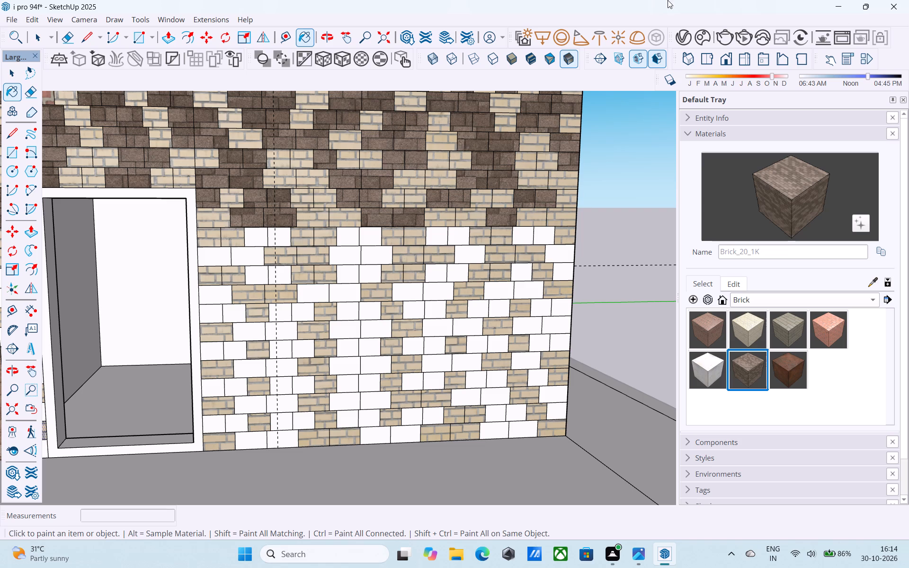
click(226, 252)
click(238, 254)
click(251, 241)
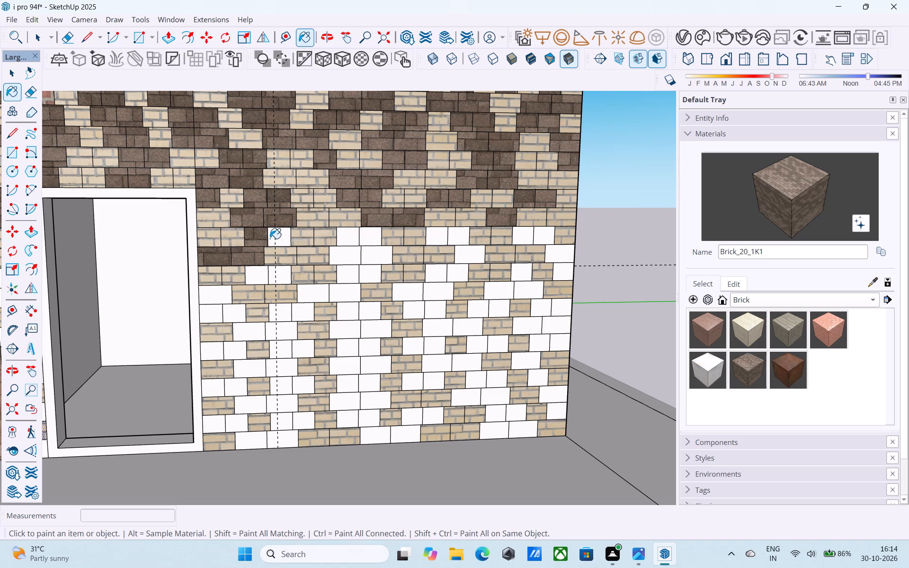
click(271, 238)
click(340, 238)
click(365, 239)
click(371, 248)
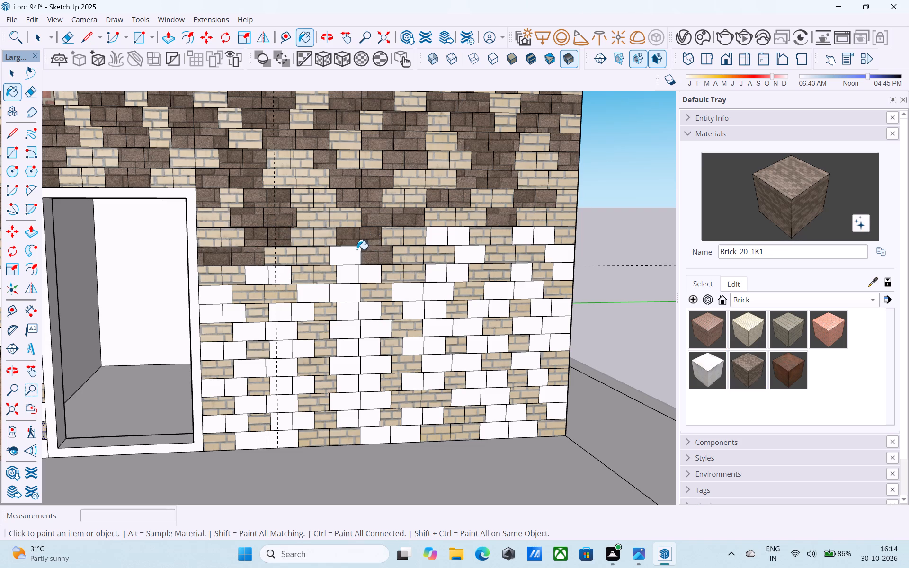
click(356, 249)
click(440, 235)
click(455, 237)
click(468, 251)
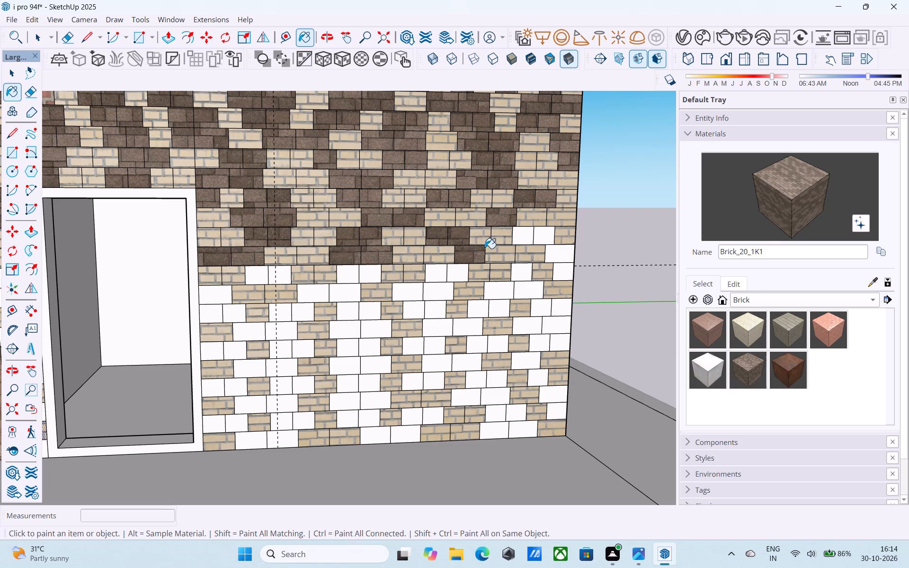
click(542, 239)
click(529, 239)
click(556, 251)
Fill the white bricks of the eleventh and twelfth courses in the half nearest the wall's outer corner with Brick_20_1K.
click(575, 274)
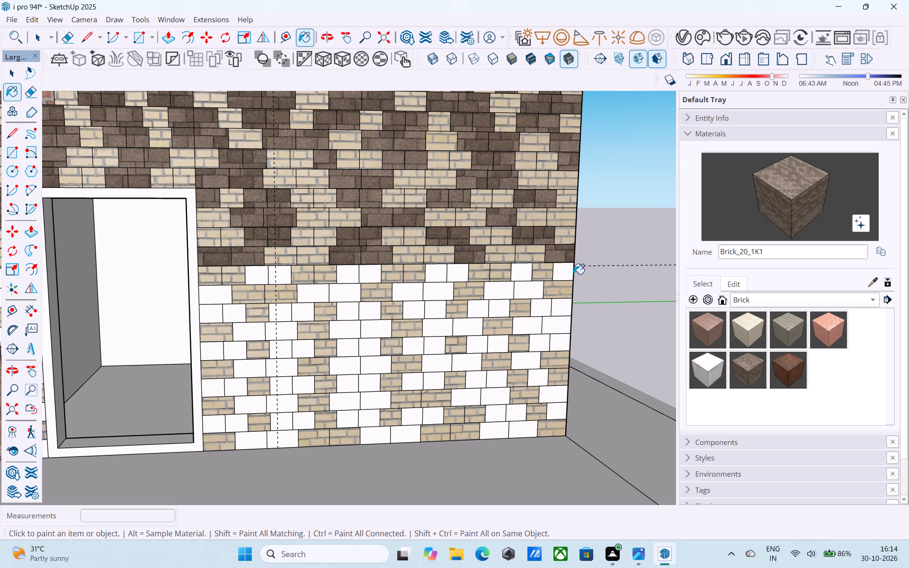
click(571, 273)
click(519, 271)
click(521, 285)
click(502, 285)
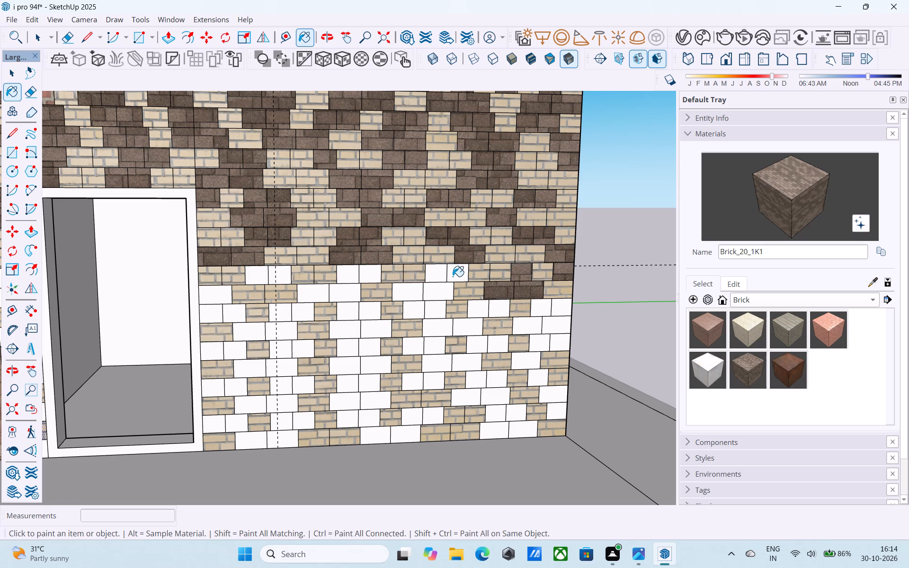
click(452, 275)
click(434, 275)
click(424, 294)
click(415, 293)
click(429, 291)
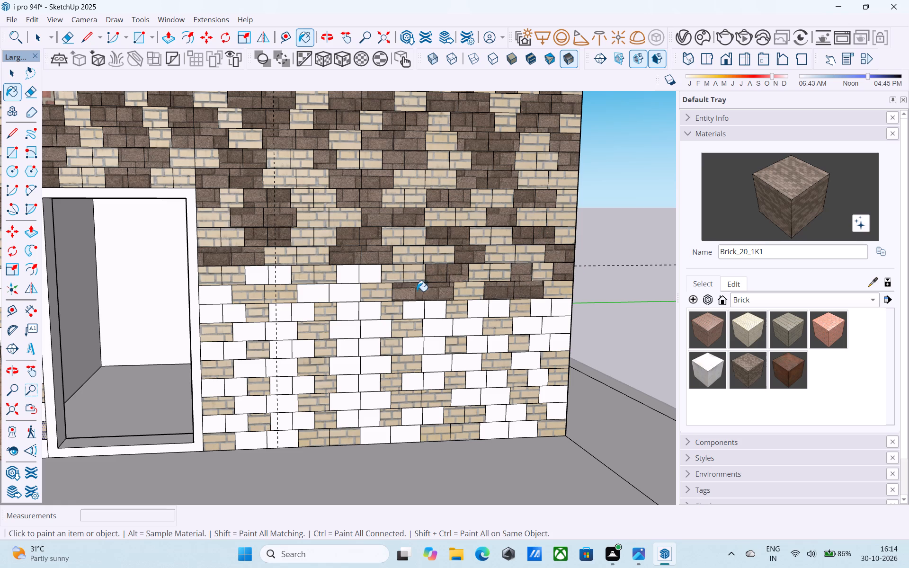
Fill the eleventh course's remaining white bricks and the twelfth course's fourth and fifth bricks from the door frame with Brick_20_1K.
click(372, 268)
click(356, 266)
click(339, 292)
click(319, 293)
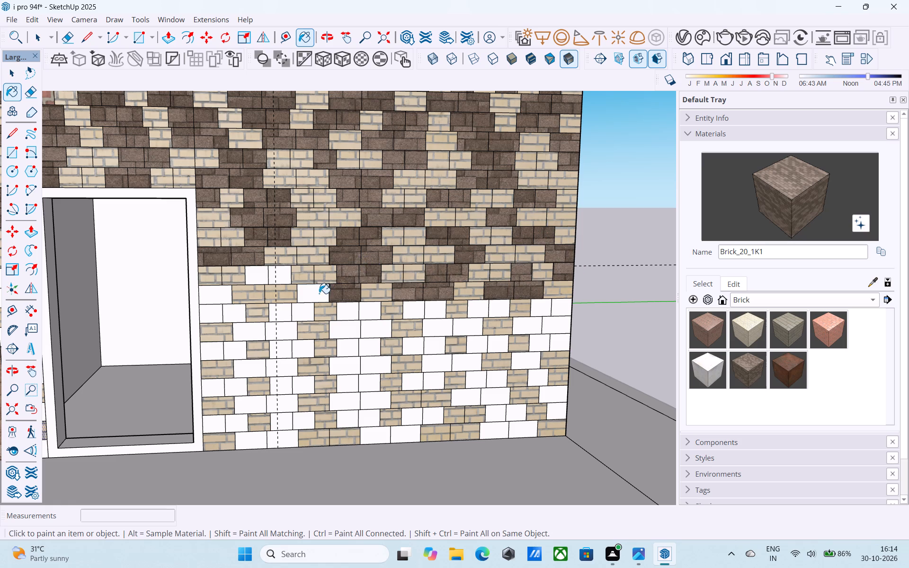
click(276, 274)
click(260, 272)
click(278, 271)
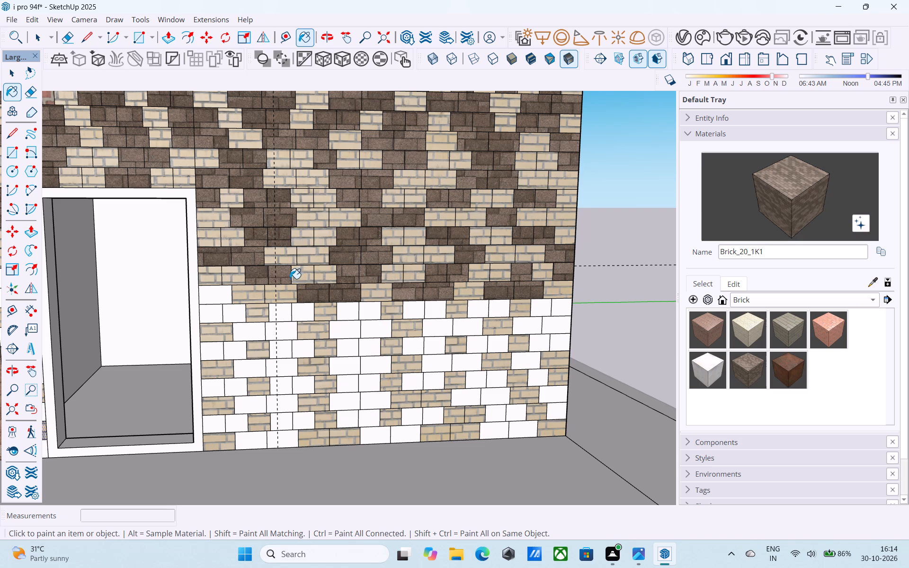
Fill the twelfth course's first brick at the door frame and all white bricks of the thirteenth course with Brick_20_1K.
click(207, 317)
click(213, 301)
click(227, 317)
click(289, 318)
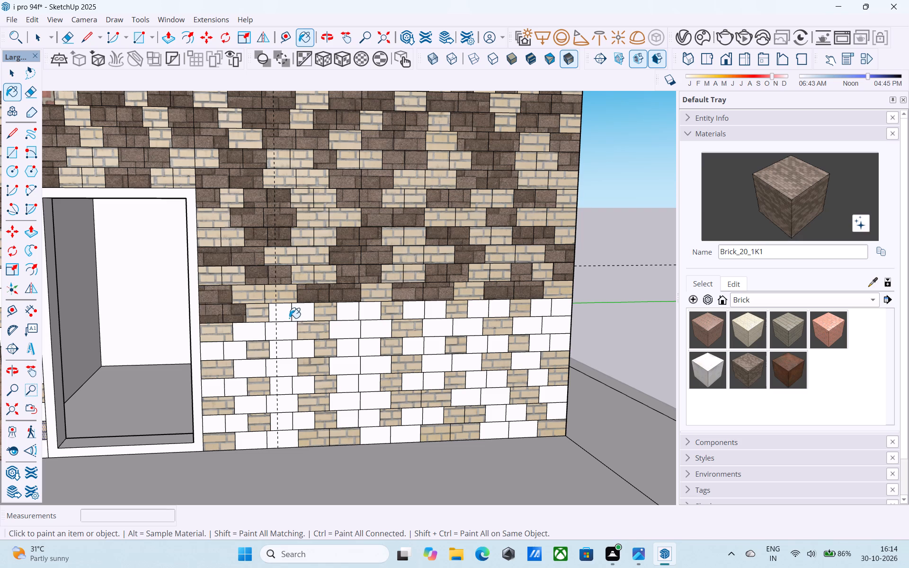
click(297, 316)
click(347, 312)
click(370, 315)
click(403, 314)
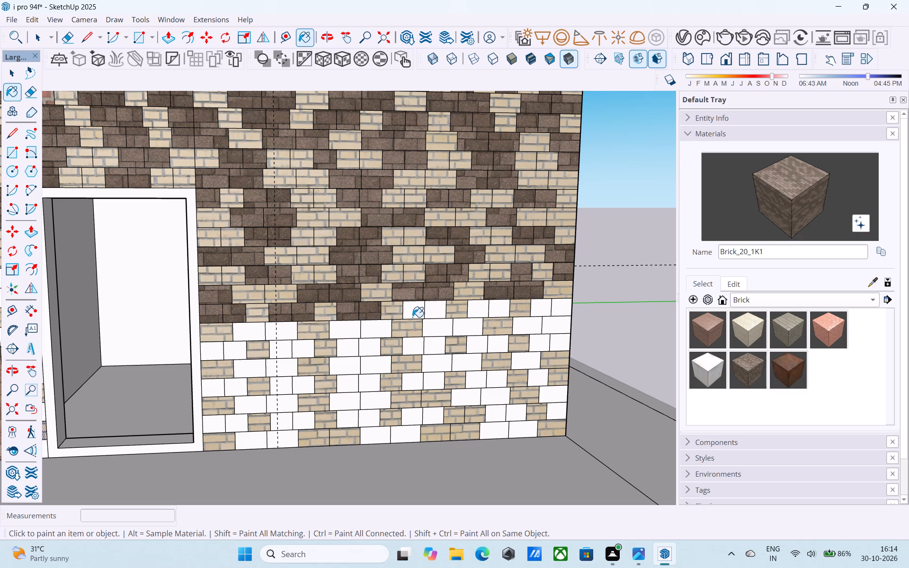
click(437, 313)
click(418, 309)
click(475, 308)
click(491, 310)
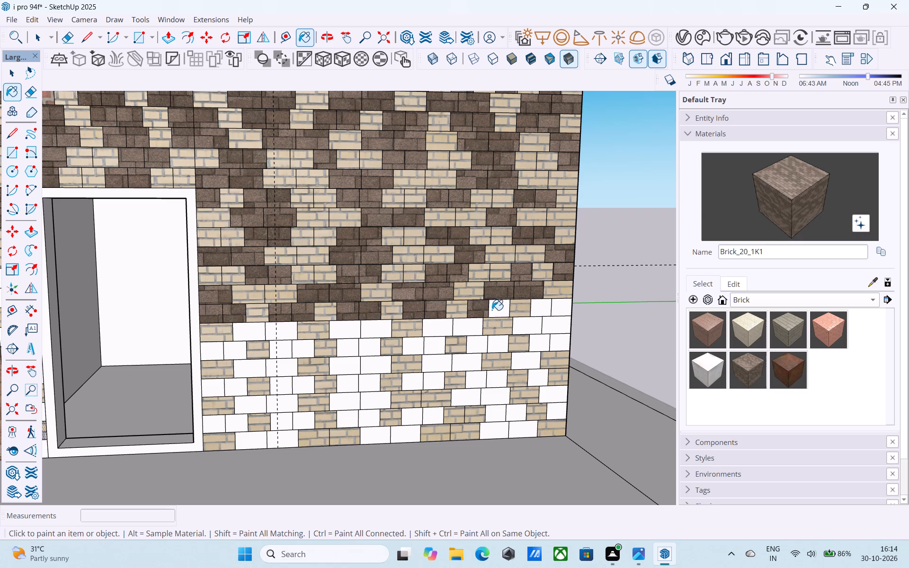
click(540, 312)
click(560, 311)
Fill all white bricks of the fourteenth course with Brick_20_1K, from the outer corner back to the door frame.
click(548, 327)
click(535, 327)
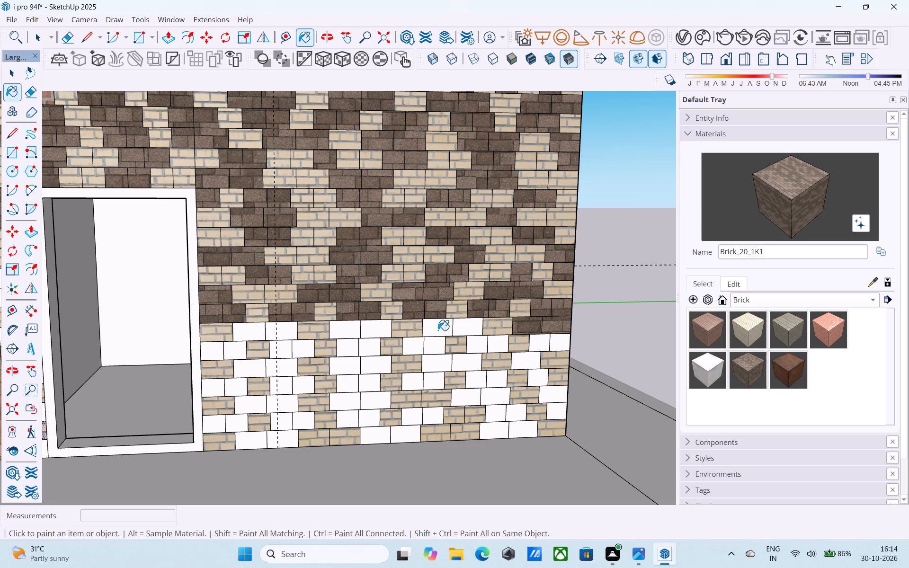
click(447, 328)
click(459, 329)
click(374, 334)
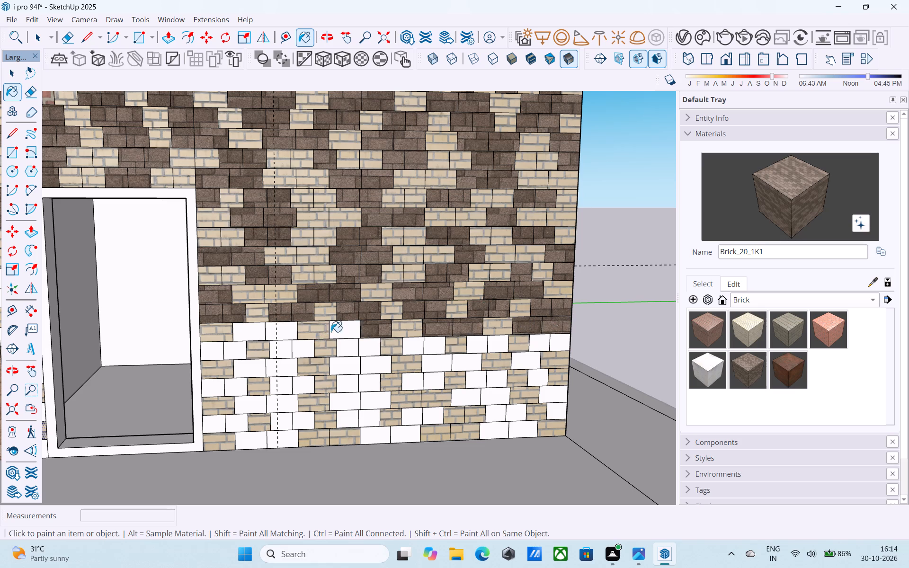
click(337, 331)
click(258, 334)
click(290, 328)
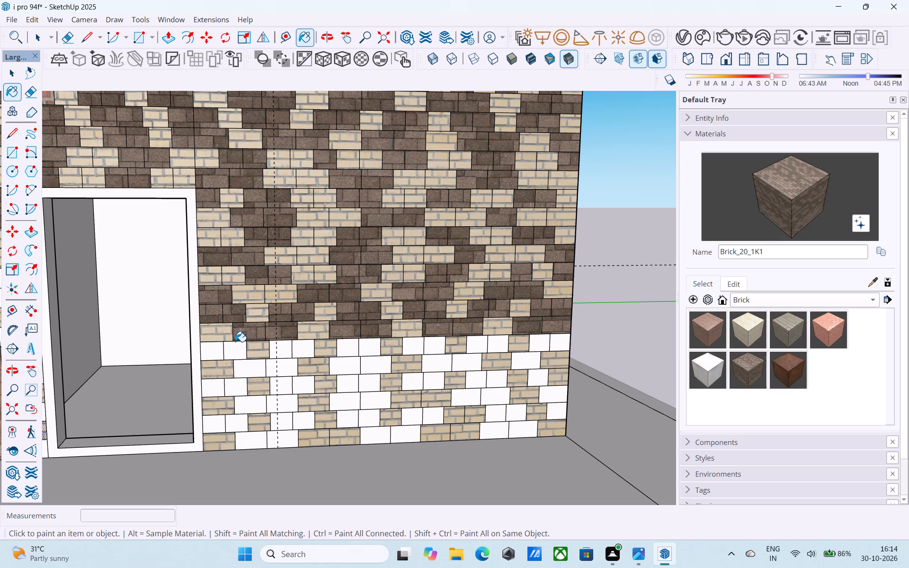
Fill all white bricks of the fifteenth course with Brick_20_1K, from the door frame out to the corner.
click(227, 347)
click(217, 350)
click(306, 347)
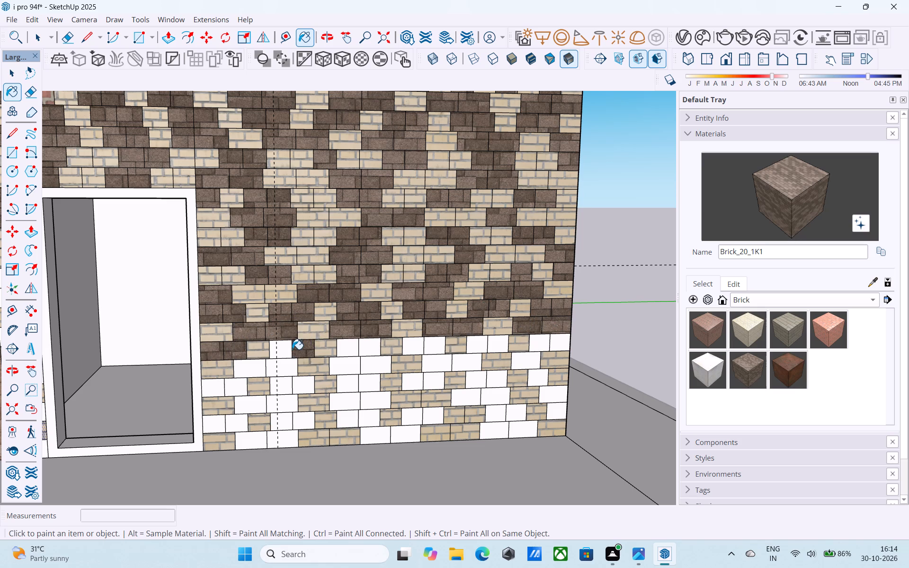
click(285, 351)
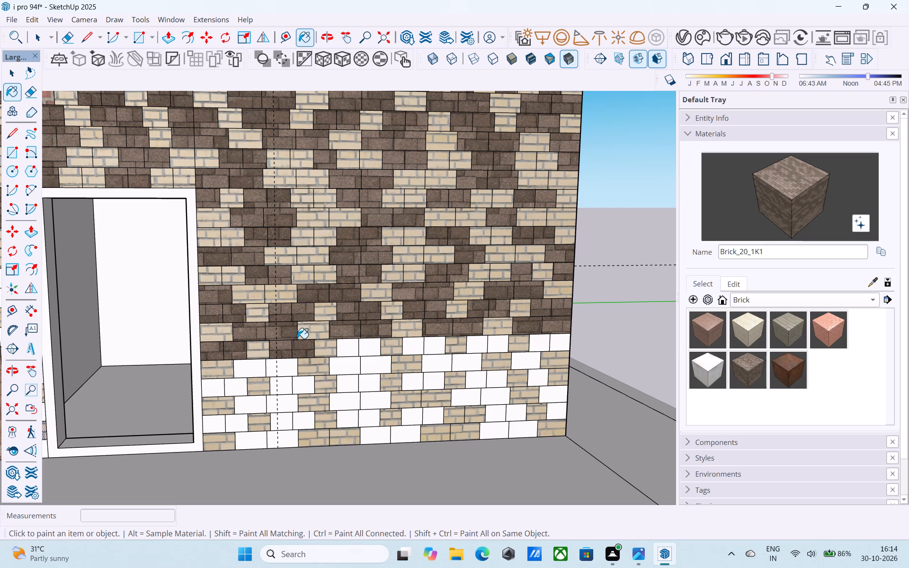
click(353, 348)
click(369, 346)
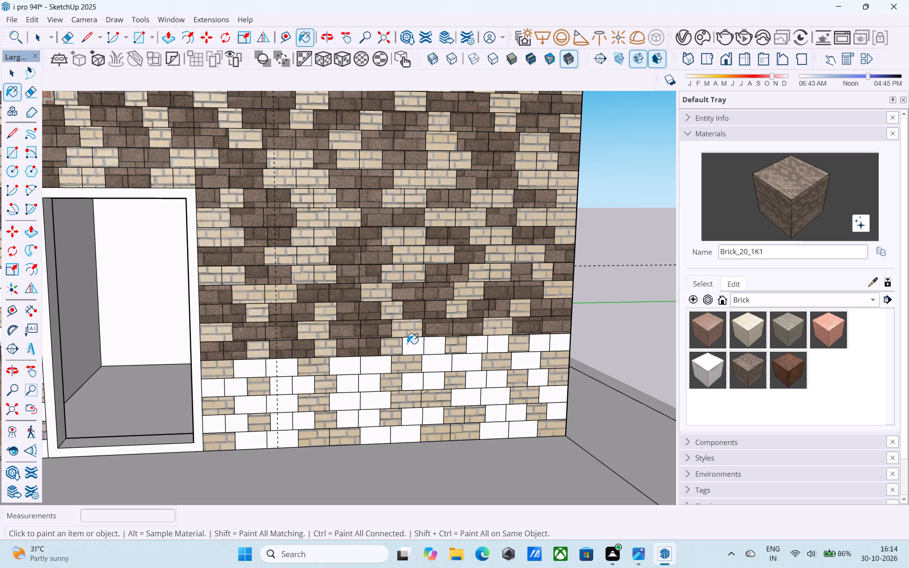
click(410, 344)
click(427, 347)
click(475, 347)
click(494, 346)
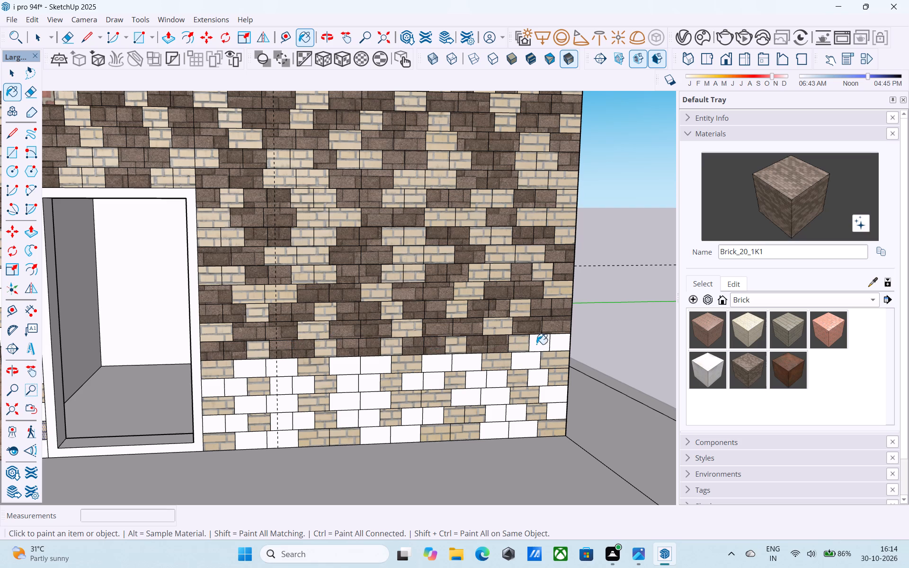
click(537, 344)
click(556, 344)
Fill all white bricks of the sixteenth course with Brick_20_1K, undoing the stray paint on its seventh brick from the door frame.
click(527, 357)
click(460, 368)
click(419, 369)
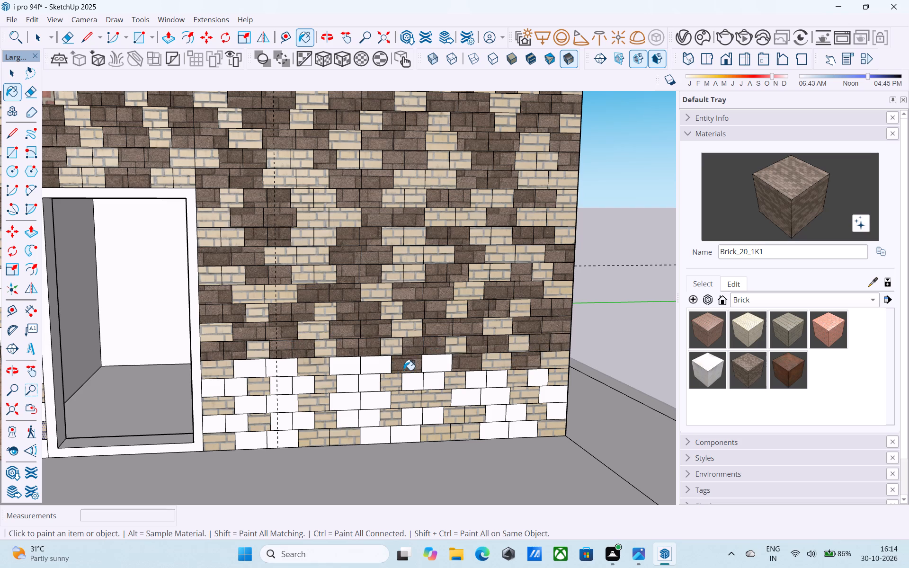
key(ctrl+z)
click(431, 359)
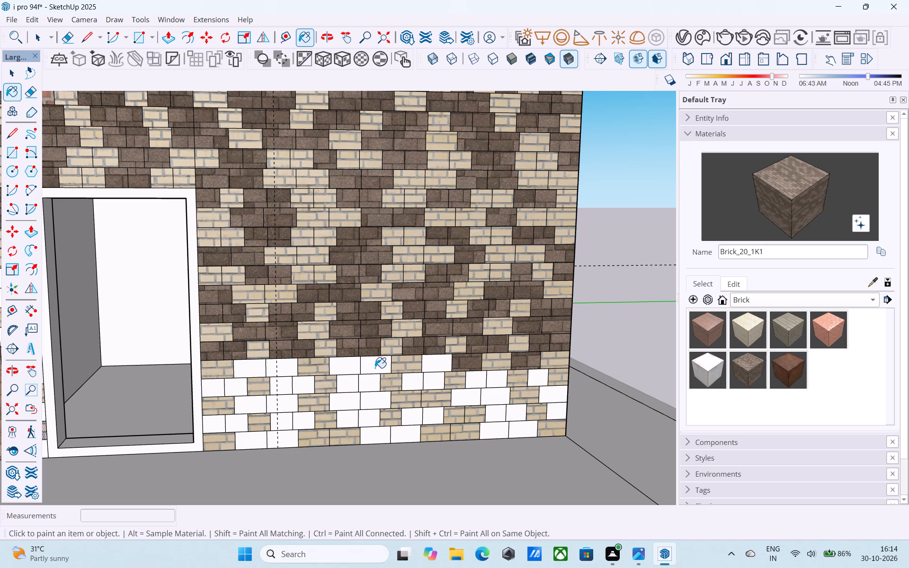
click(375, 368)
click(358, 365)
click(294, 373)
click(249, 371)
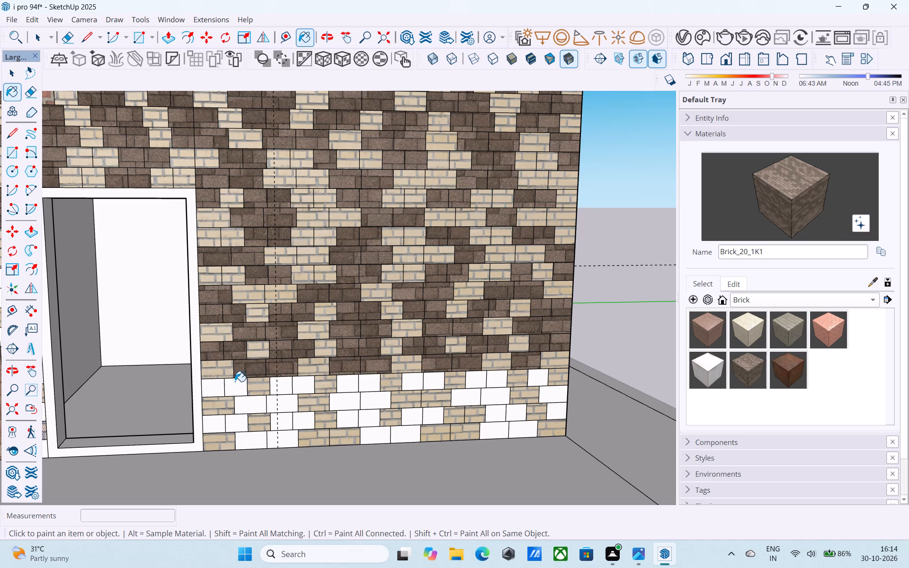
Fill all white bricks of the seventeenth course with Brick_20_1K, from the door frame out to the corner.
click(236, 382)
click(210, 390)
click(292, 384)
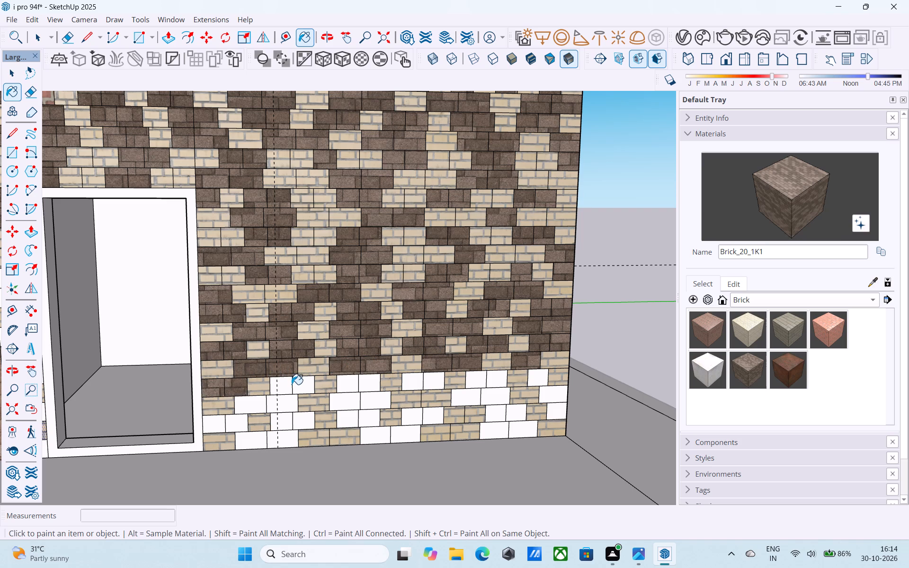
click(297, 385)
click(290, 389)
click(364, 389)
click(350, 391)
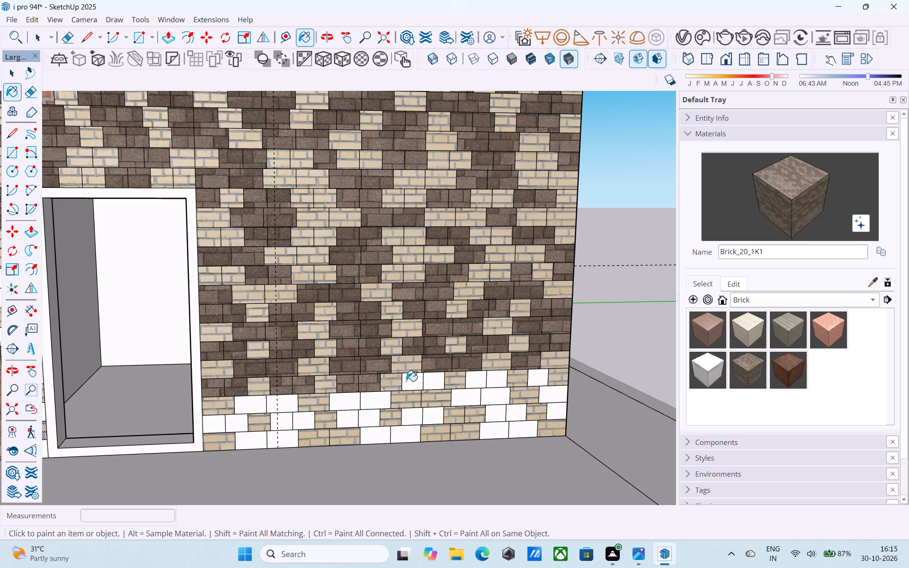
click(419, 382)
click(429, 382)
click(471, 380)
click(496, 387)
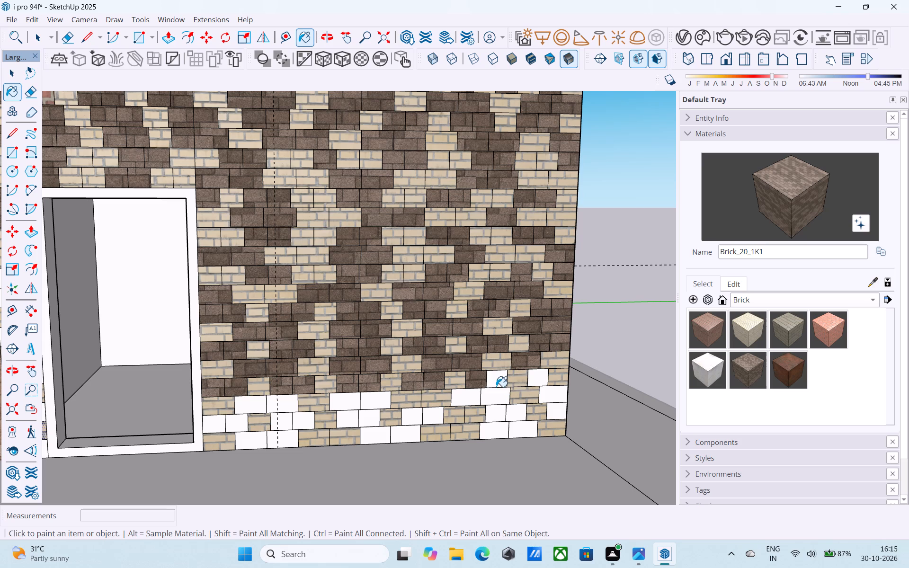
click(530, 379)
Fill all white bricks of the eighteenth course and the nineteenth course's corner brick with Brick_20_1K, working back to the door frame.
click(546, 392)
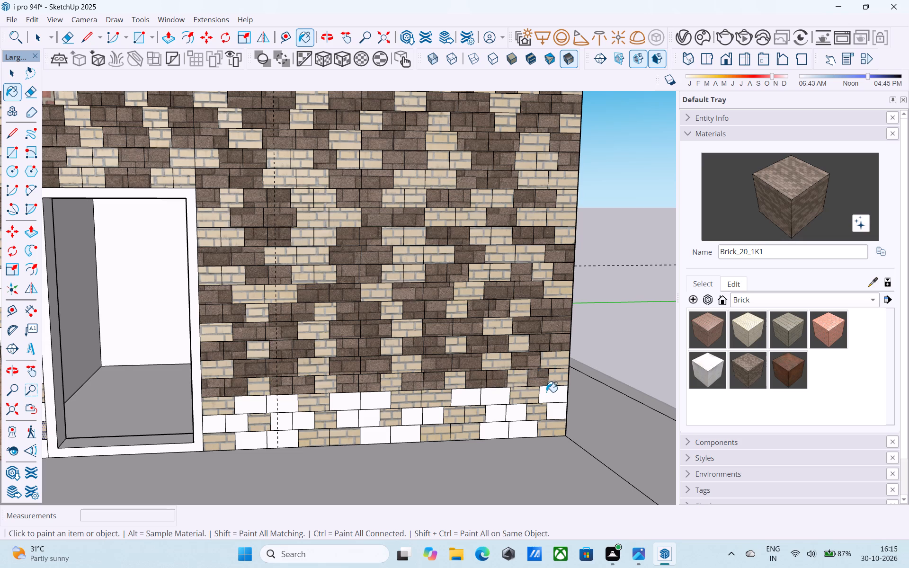
click(551, 410)
click(495, 403)
click(476, 401)
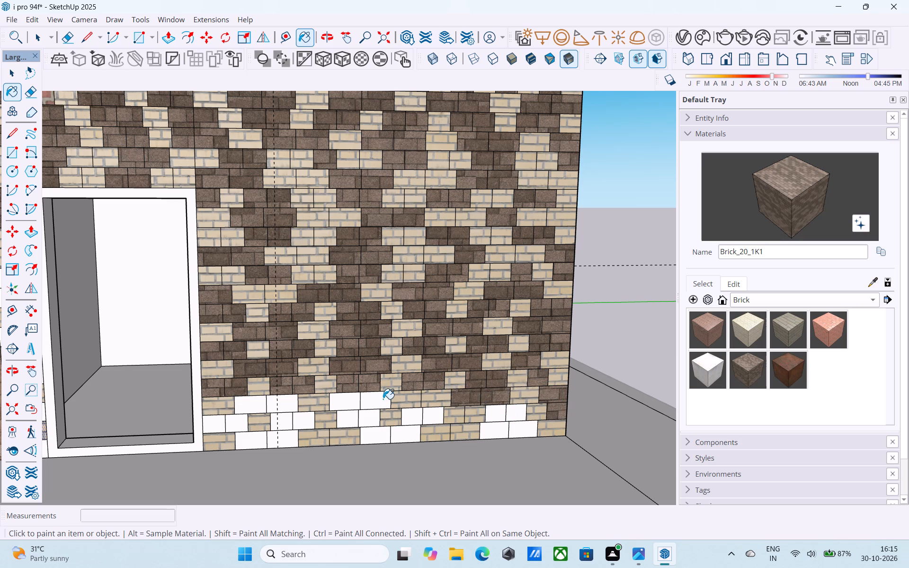
click(362, 405)
click(354, 406)
click(283, 409)
click(251, 401)
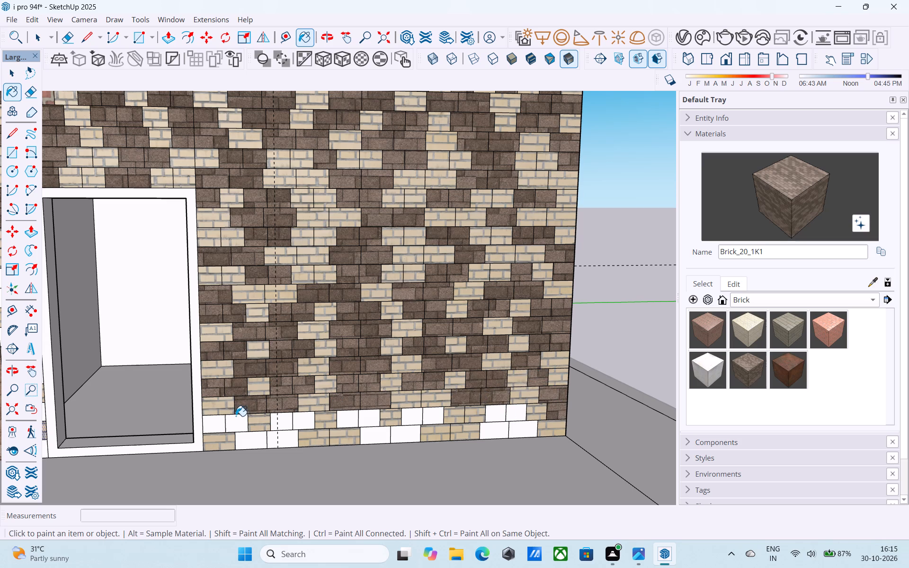
Fill the remaining white bricks of the nineteenth course with Brick_20_1K, from the door frame out to the corner.
click(238, 421)
click(220, 428)
click(286, 422)
click(304, 420)
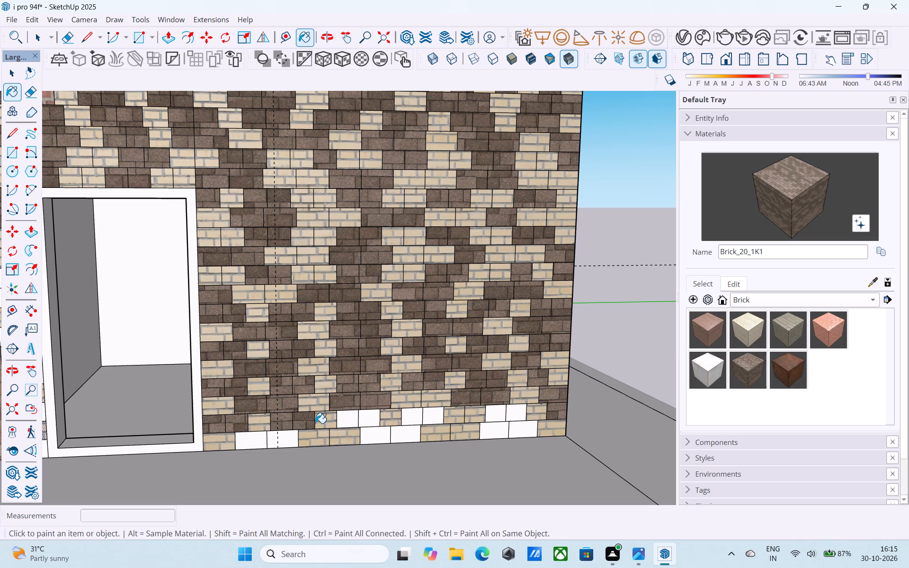
click(370, 423)
click(347, 425)
click(409, 415)
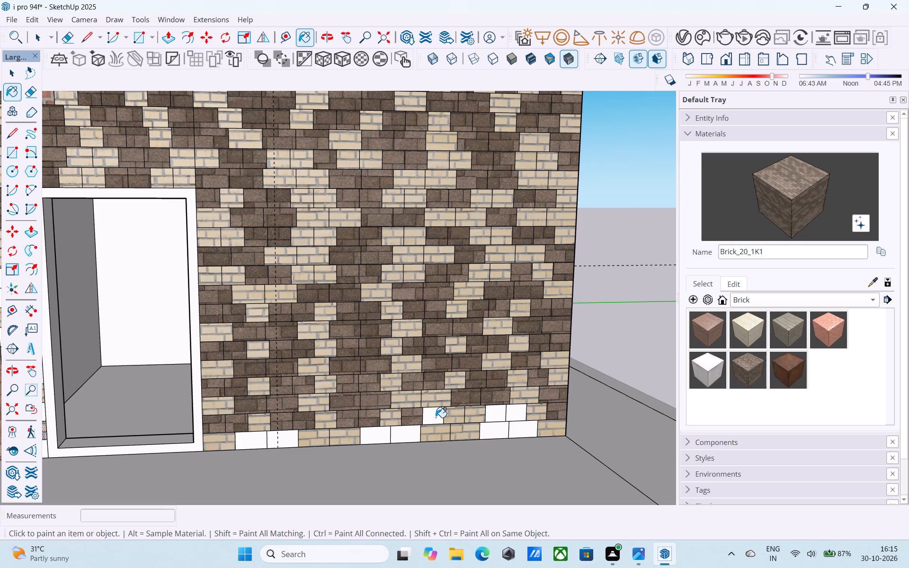
click(436, 417)
click(501, 418)
click(523, 418)
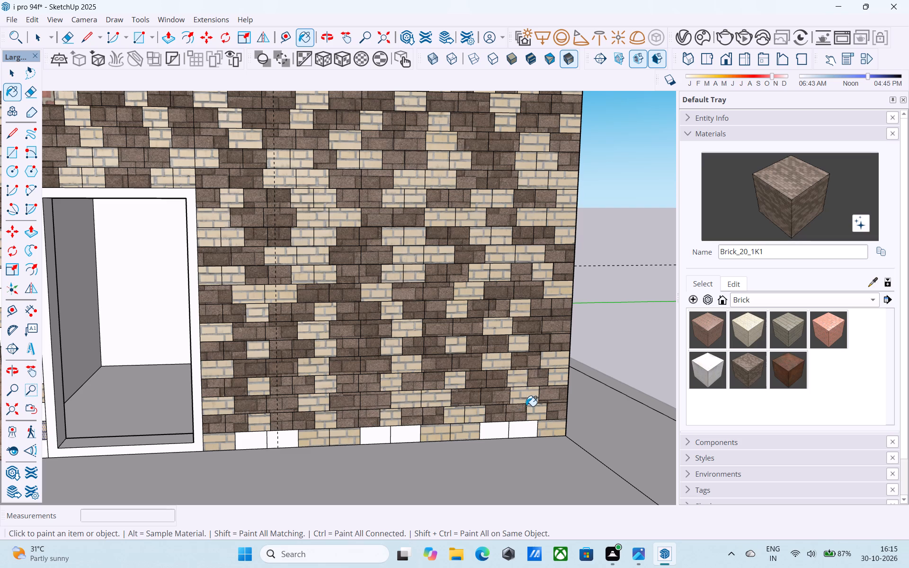
Fill the six white bricks of the bottom course between the door frame and the corner with Brick_20_1K.
click(253, 443)
click(284, 444)
click(365, 442)
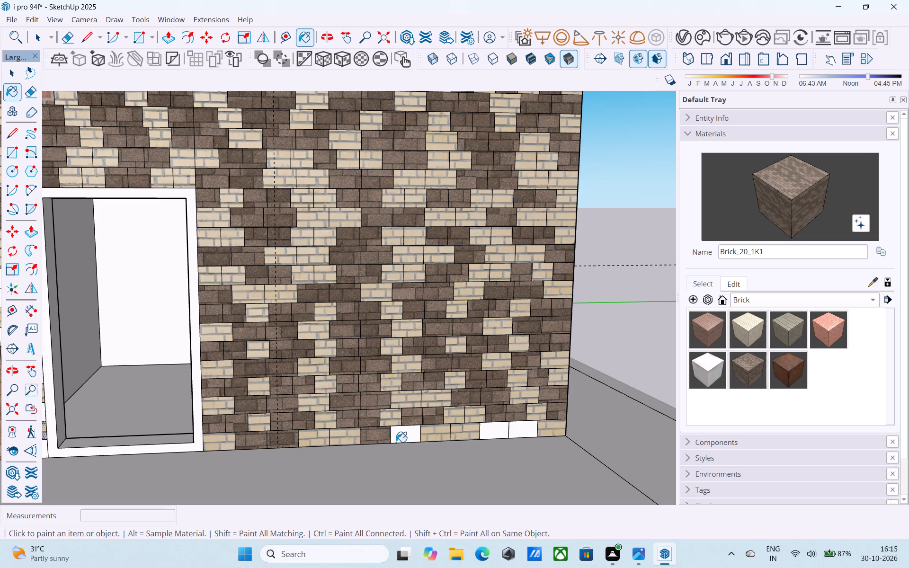
click(401, 442)
click(496, 435)
click(516, 430)
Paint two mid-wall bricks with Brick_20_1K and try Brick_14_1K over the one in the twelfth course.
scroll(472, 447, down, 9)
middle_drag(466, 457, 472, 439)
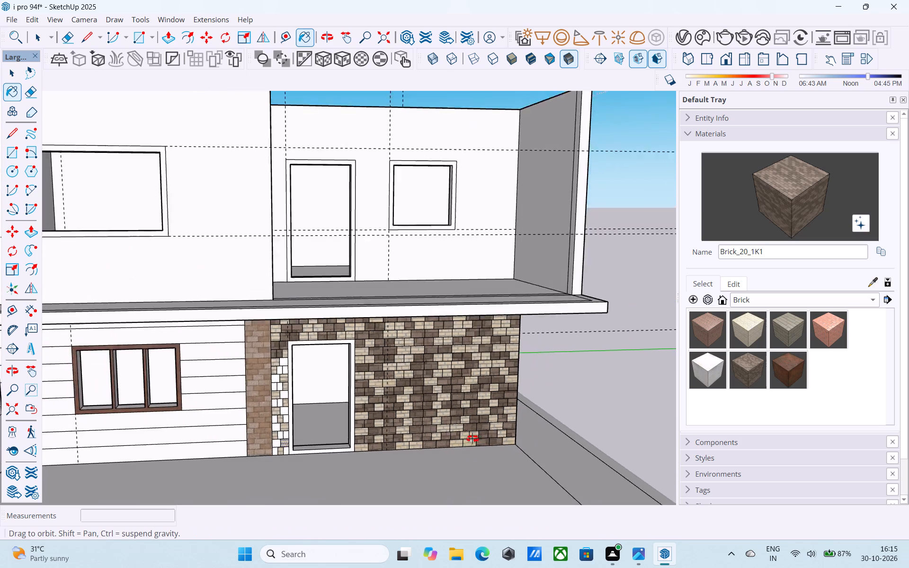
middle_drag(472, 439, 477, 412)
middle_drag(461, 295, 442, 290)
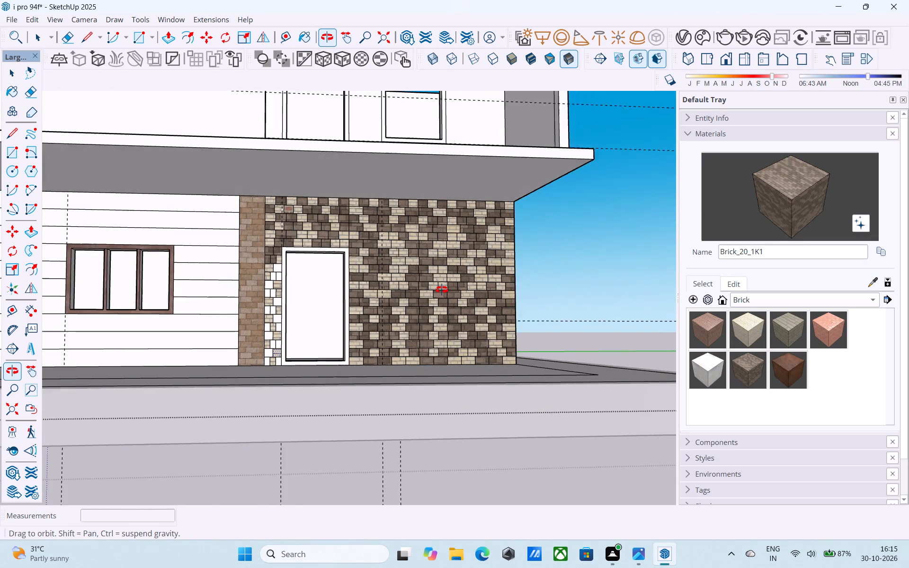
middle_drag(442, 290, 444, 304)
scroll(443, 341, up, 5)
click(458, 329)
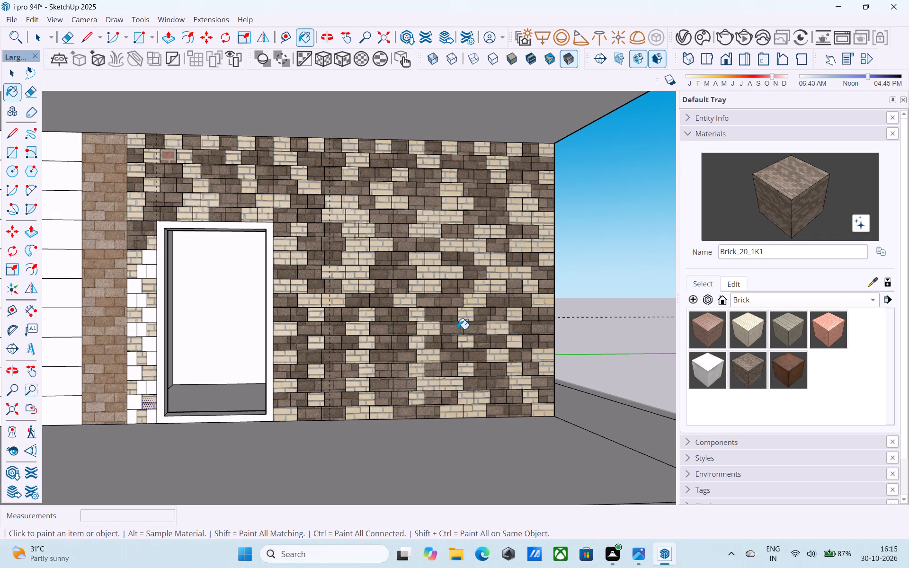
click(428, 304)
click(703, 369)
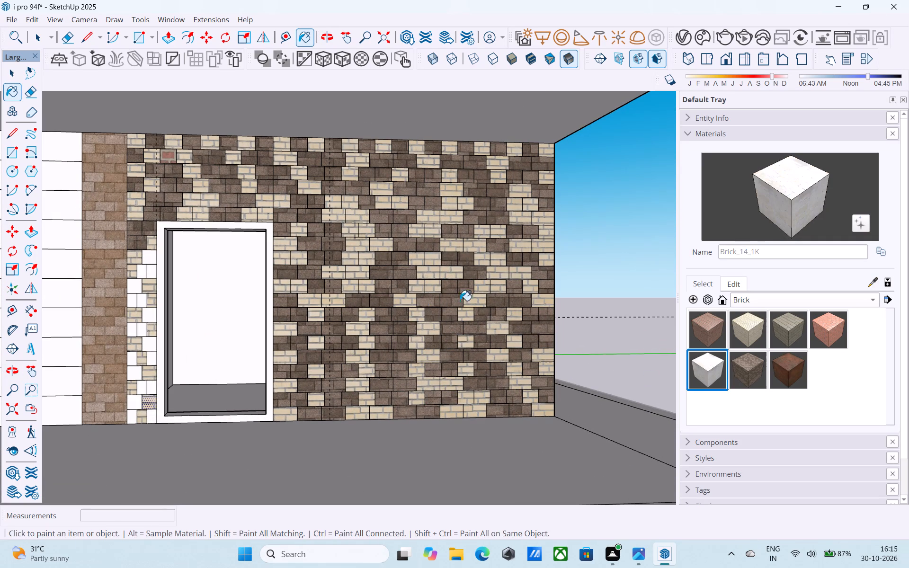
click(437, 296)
Paint scattered bricks in the twelfth to seventeenth courses beside the door with Brick_05_1K, starting with the Brick_14_1K trial brick.
click(755, 329)
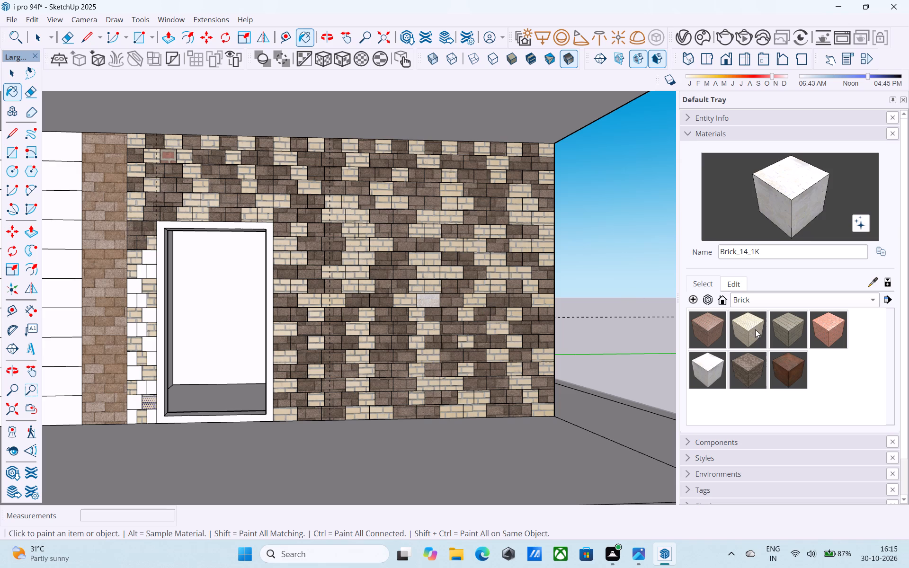
click(422, 304)
click(379, 339)
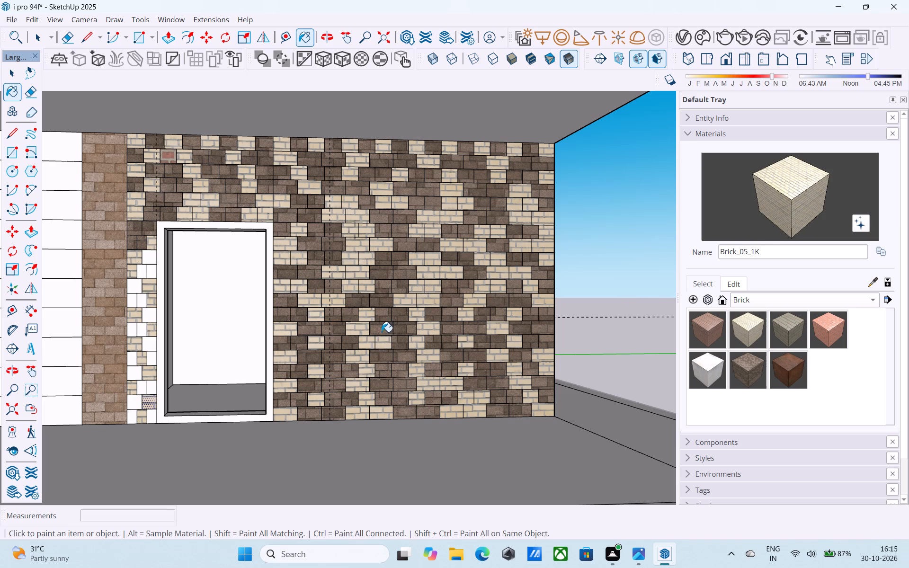
click(374, 302)
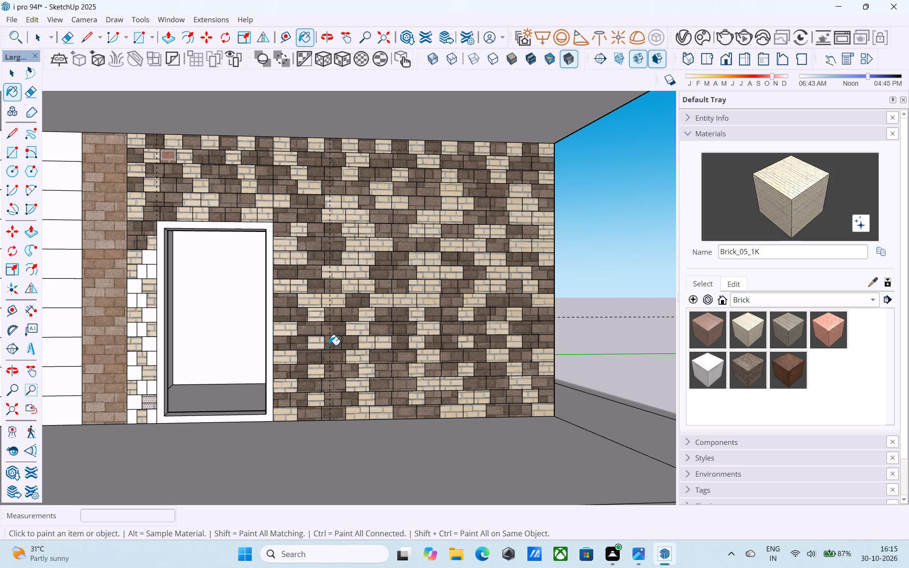
click(331, 345)
click(293, 371)
click(355, 373)
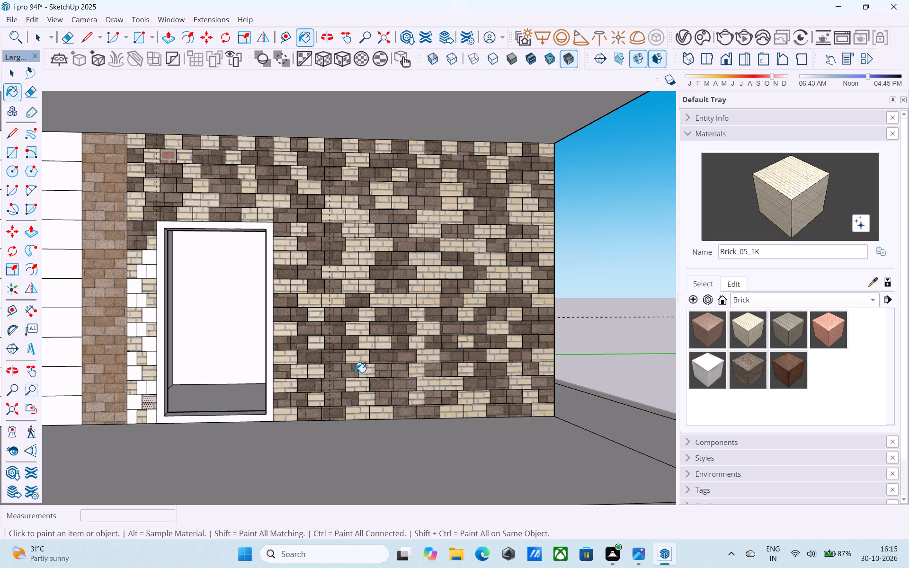
click(484, 347)
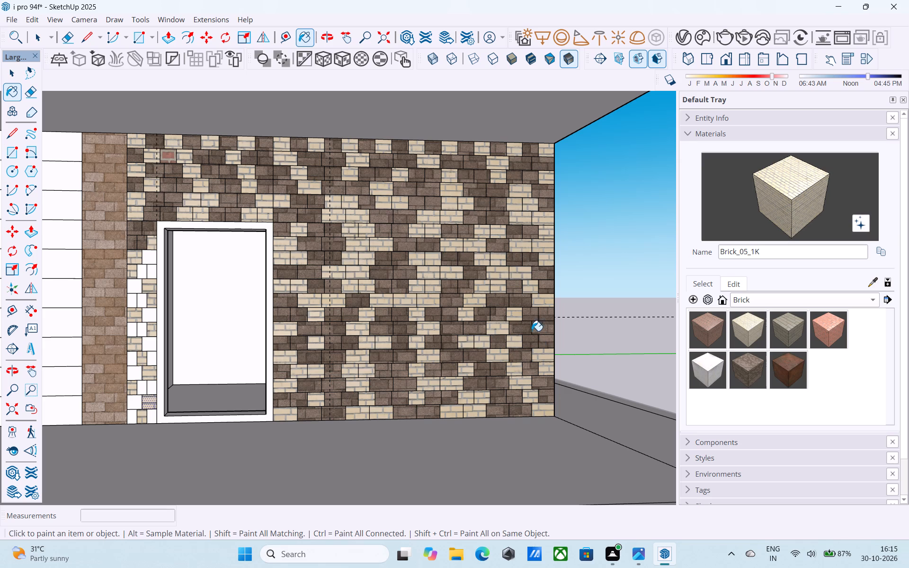
click(541, 328)
click(520, 303)
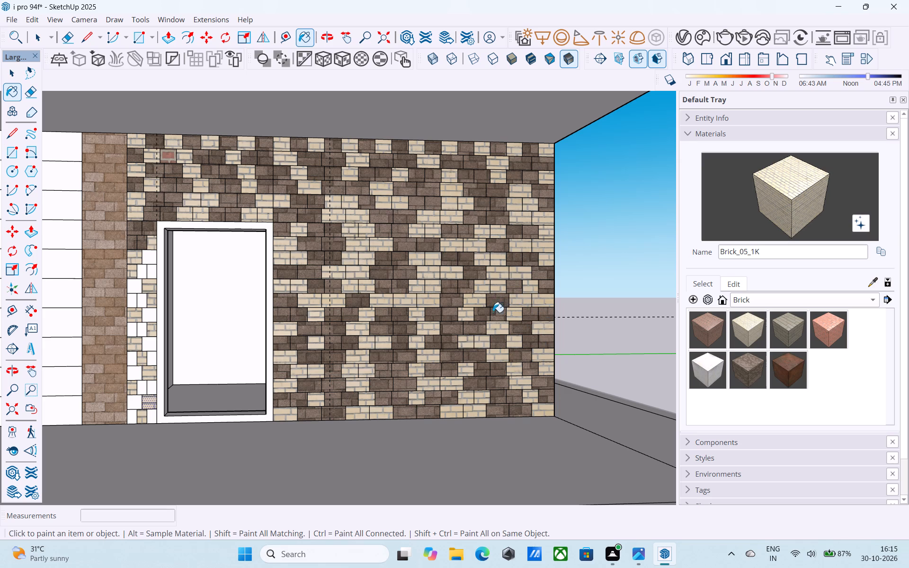
Paint six more scattered bricks with Brick_05_1K, from the seventeenth course down to the bottom course.
click(489, 374)
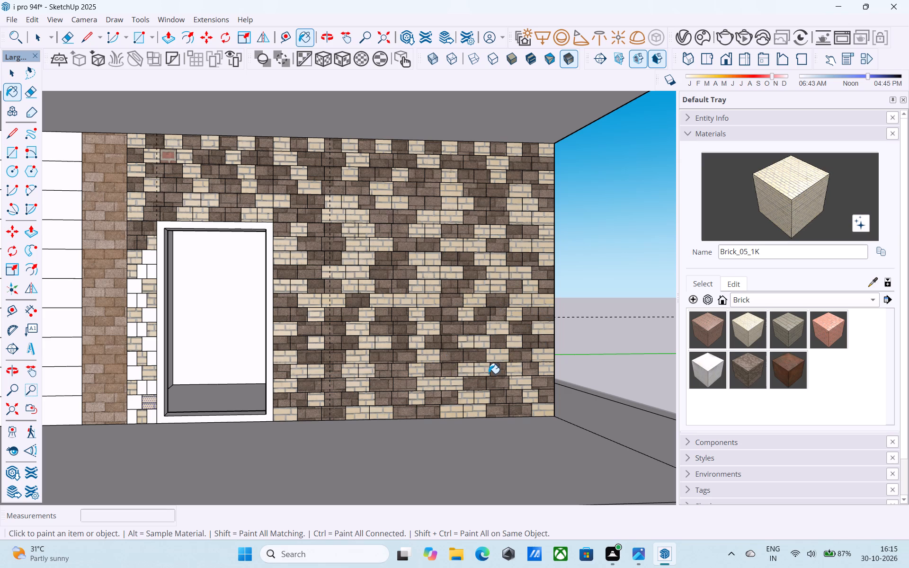
click(381, 371)
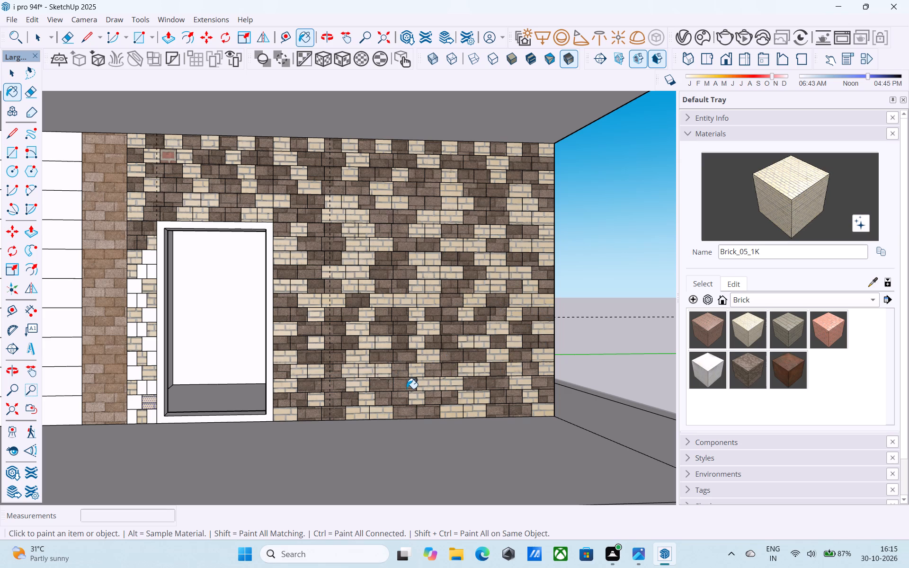
click(402, 395)
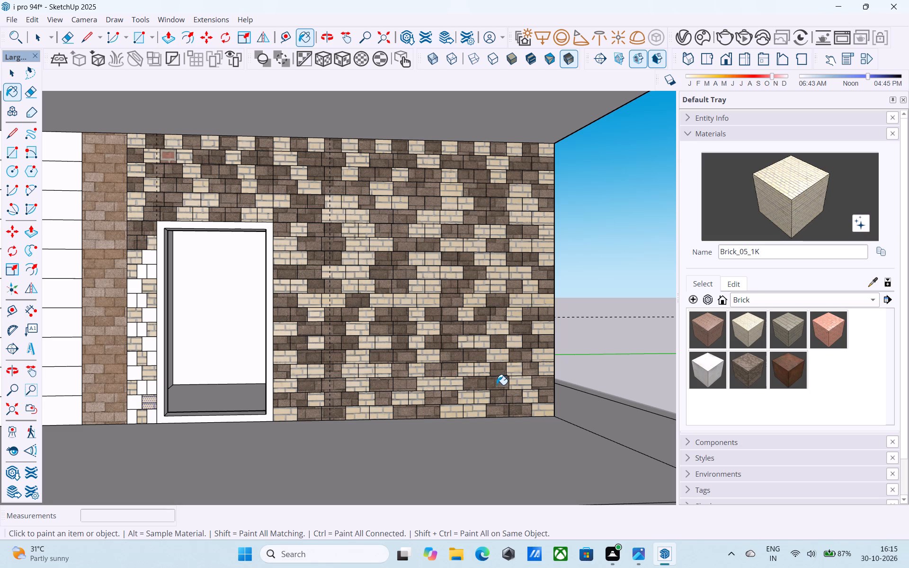
click(497, 385)
click(545, 396)
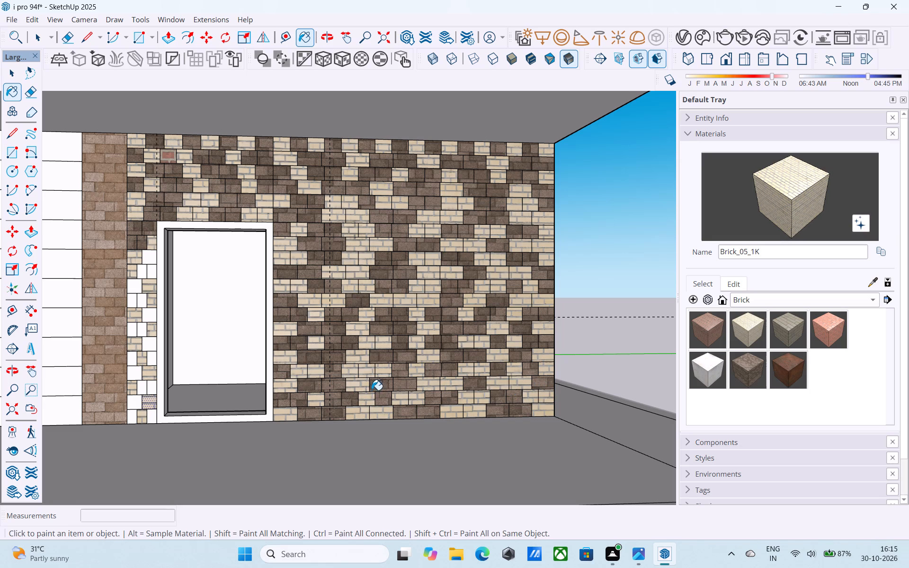
click(410, 413)
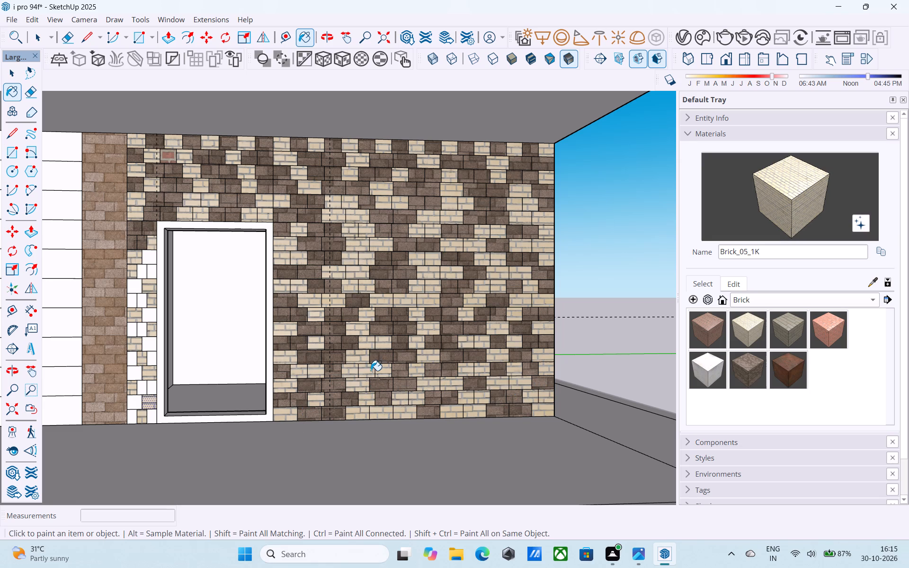
In the bottom course, paint the brick at the vertical guide with Brick_05_1K and one farther from the door with Brick_20_1K.
scroll(372, 370, down, 2)
middle_click(372, 370)
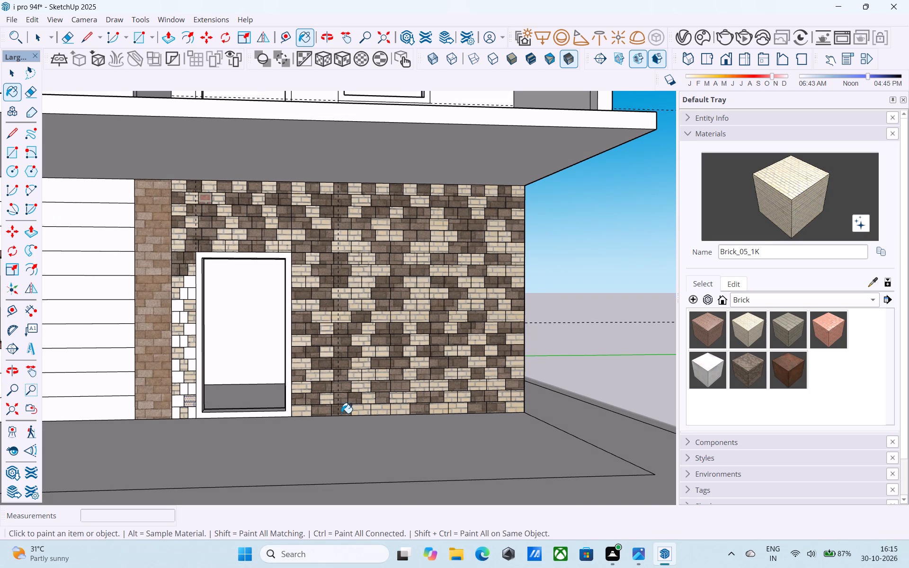
click(341, 413)
click(763, 360)
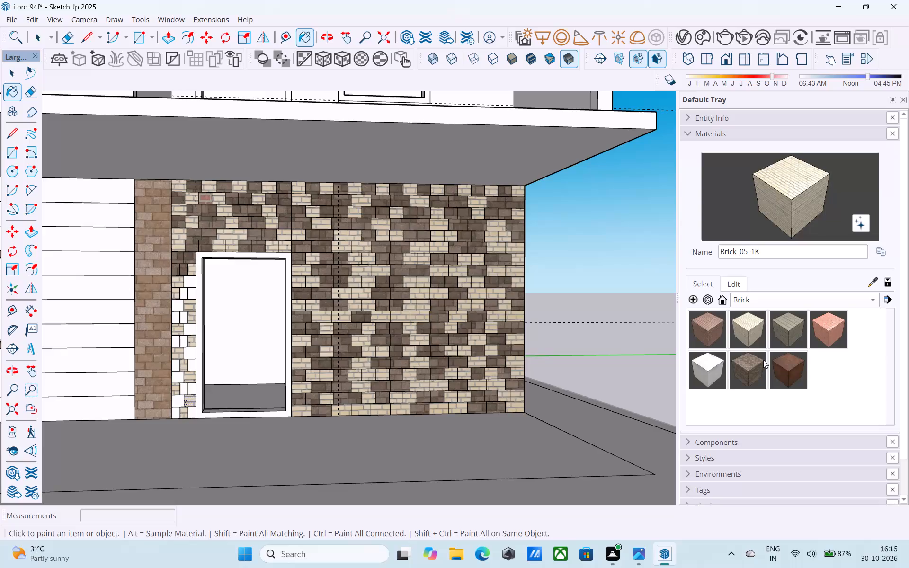
click(383, 409)
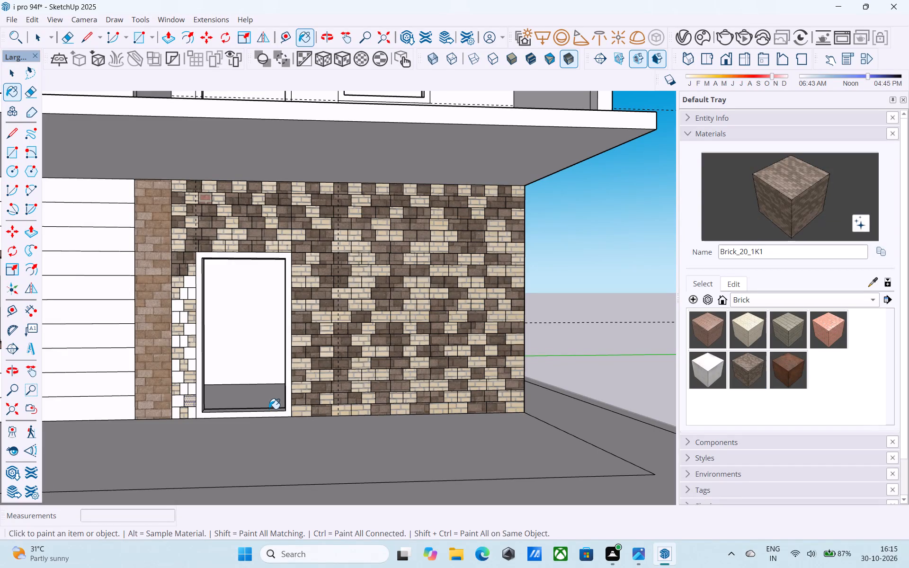
Paint six unpainted bricks, alternating sides down the narrow strip between the brown column and the door, with Brick_20_1K.
click(748, 334)
scroll(535, 276, down, 4)
middle_drag(535, 278, 517, 278)
scroll(225, 281, up, 11)
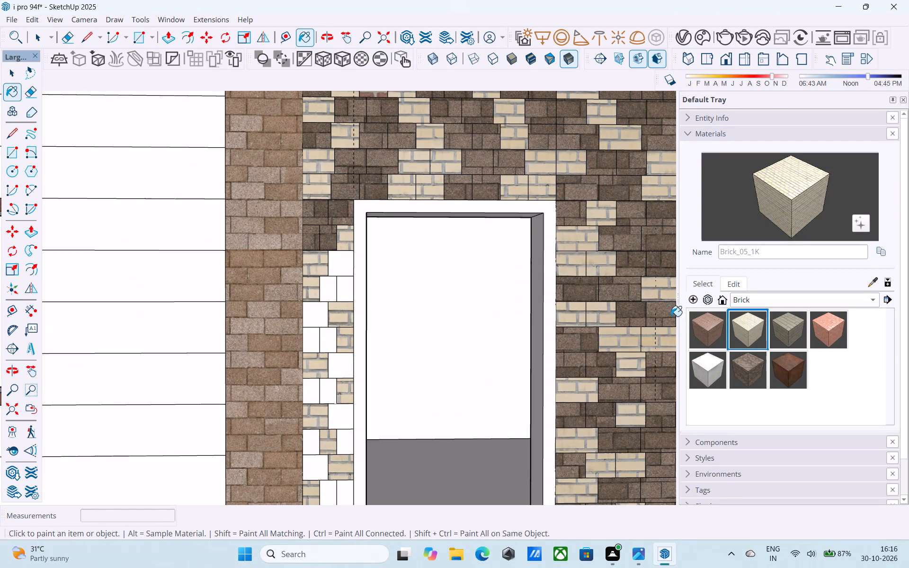
click(739, 357)
click(344, 288)
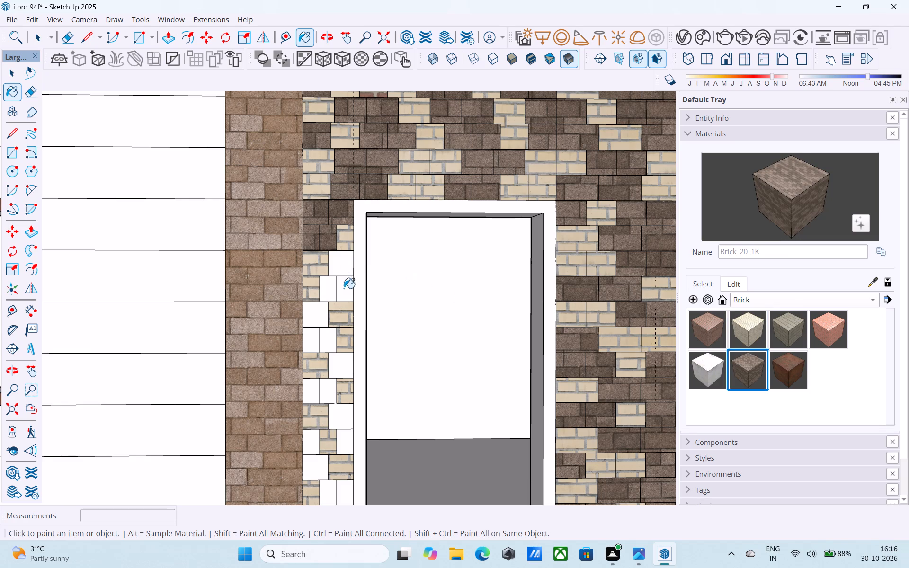
click(317, 317)
click(346, 369)
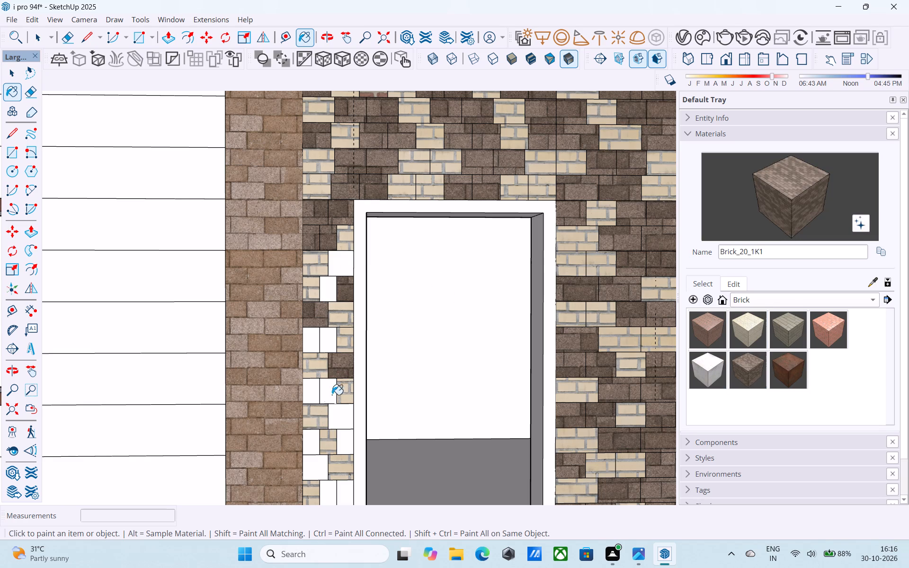
click(314, 394)
click(351, 444)
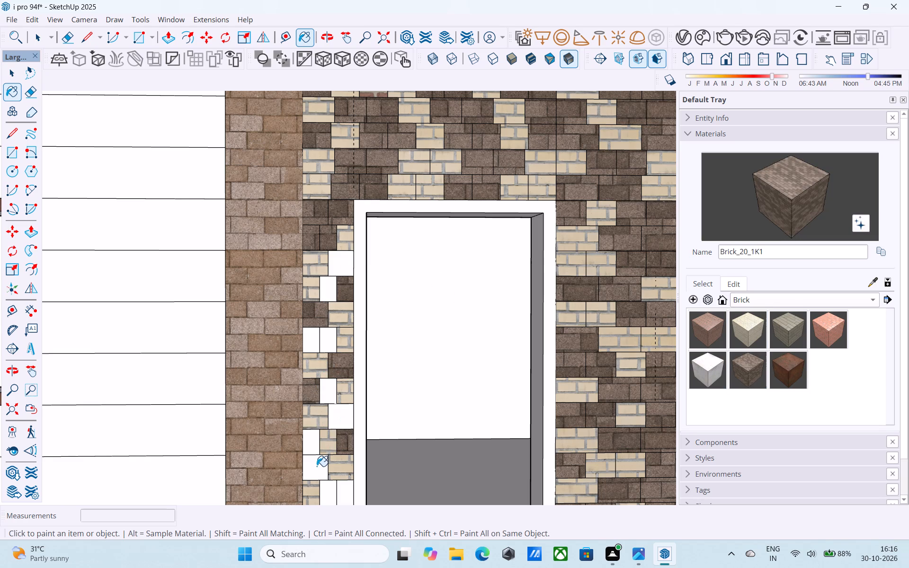
click(317, 466)
Paint three more bricks in the bottom courses of the narrow strip beside the door with Brick_20_1K.
scroll(327, 336, down, 6)
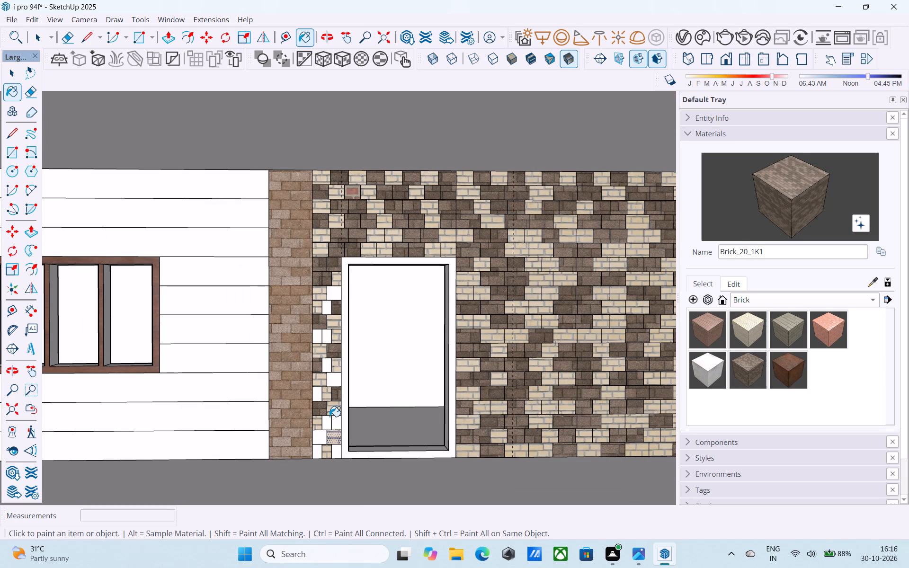
scroll(275, 332, down, 4)
middle_drag(292, 365, 280, 355)
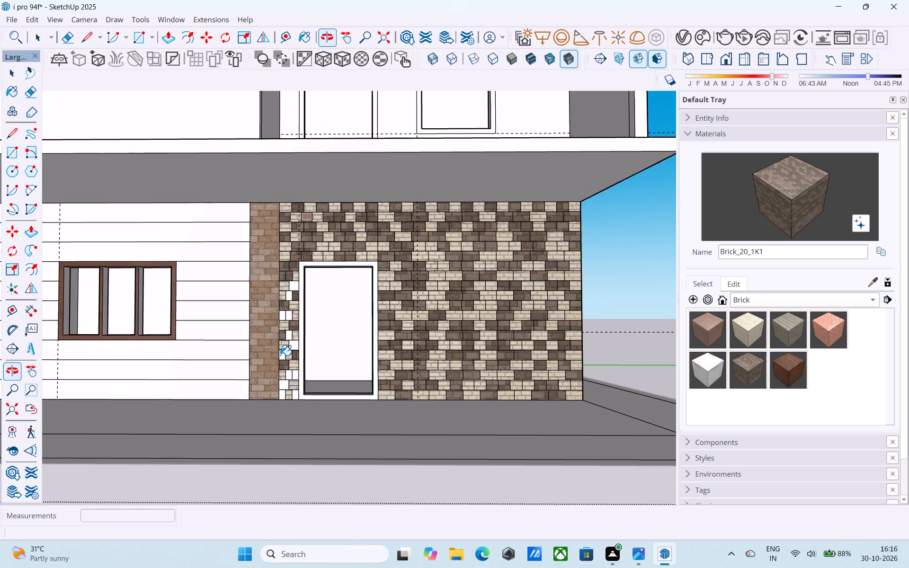
scroll(282, 356, up, 6)
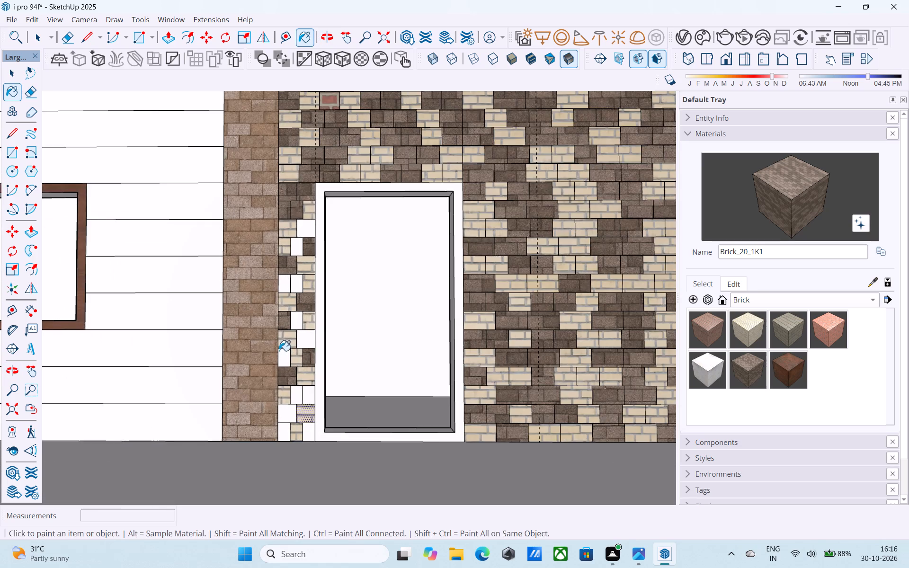
scroll(279, 347, down, 6)
scroll(271, 387, up, 9)
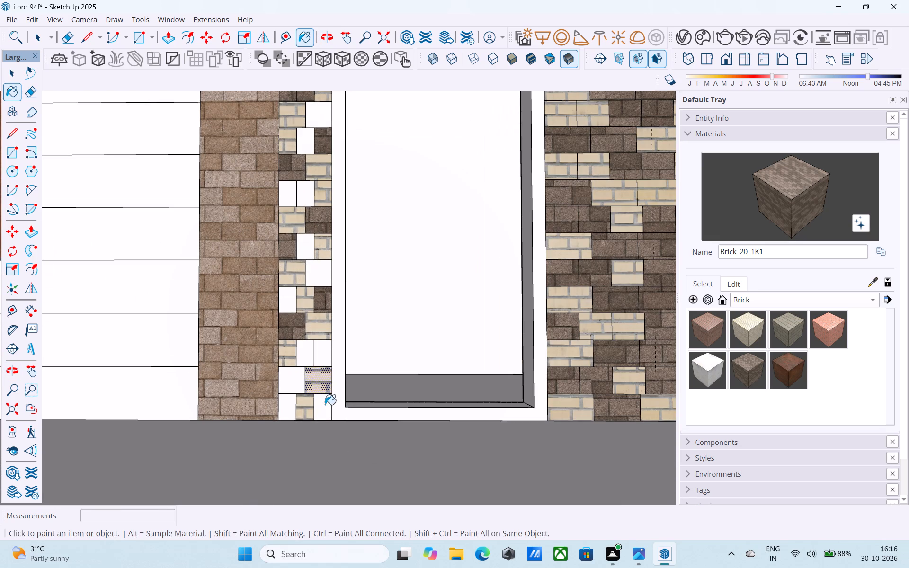
click(325, 405)
click(308, 357)
click(281, 399)
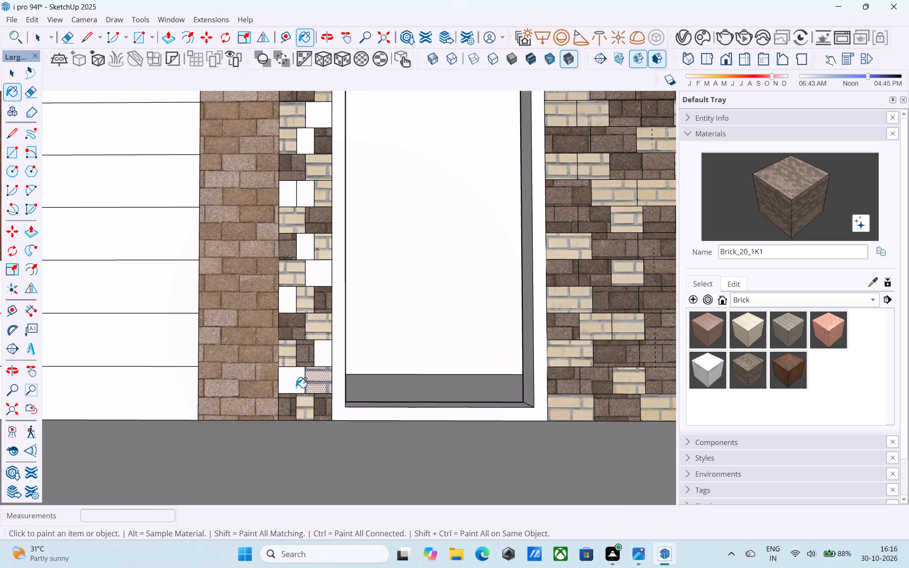
Fill the nine remaining white bricks in the narrow strip between the brown column and the door with Brick_05_1K.
click(750, 336)
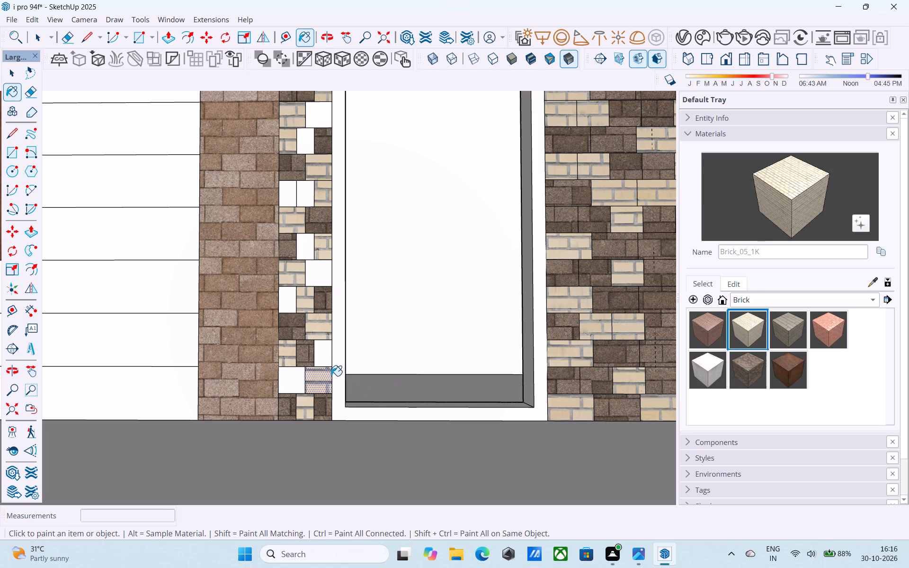
click(327, 364)
click(281, 377)
click(286, 306)
click(310, 275)
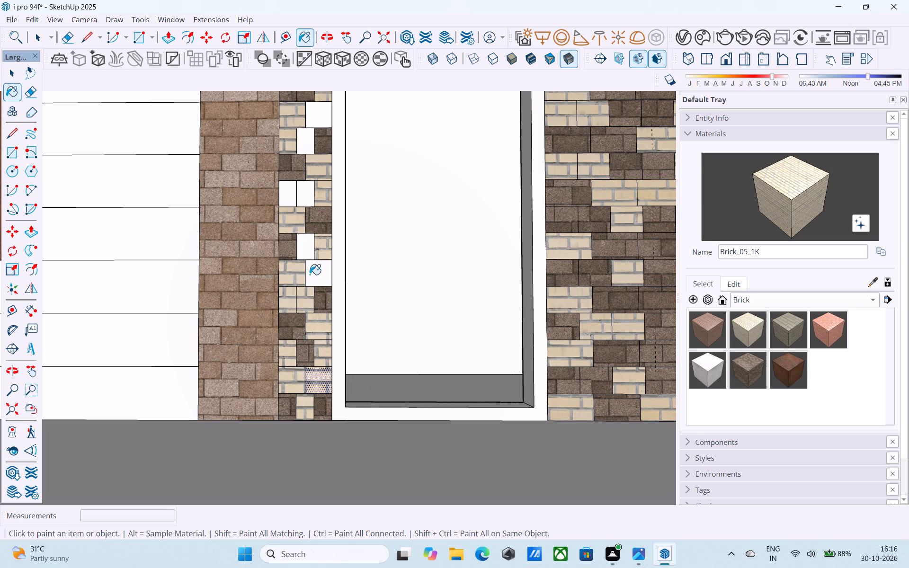
click(304, 257)
scroll(291, 290, down, 4)
scroll(286, 380, down, 4)
scroll(293, 222, up, 4)
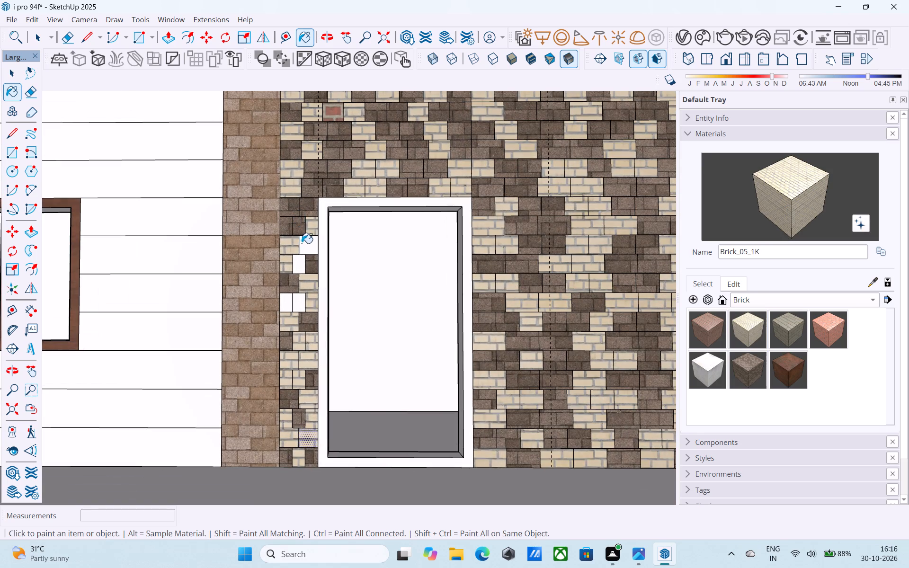
click(309, 243)
click(303, 257)
click(303, 299)
click(290, 302)
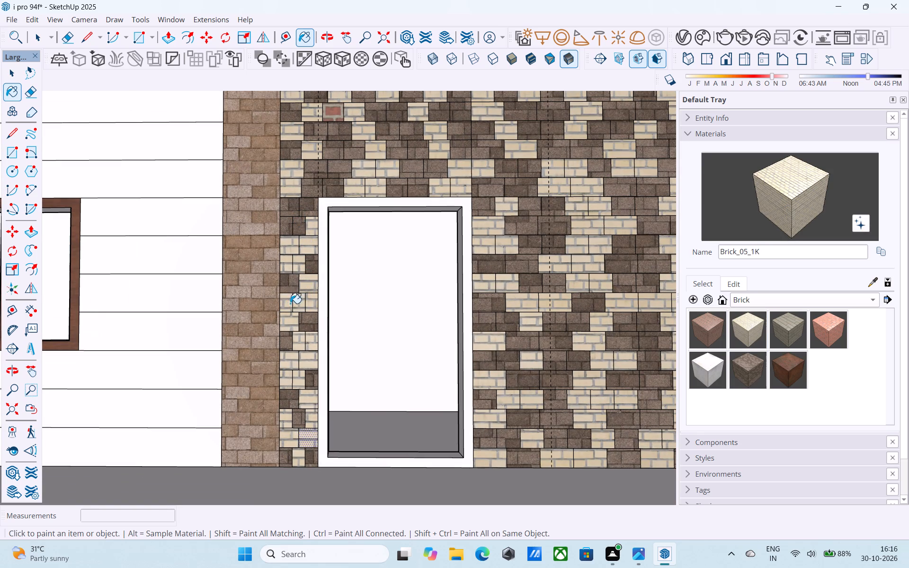
Save the model, purging its unused items.
scroll(285, 308, down, 14)
middle_drag(258, 311, 321, 370)
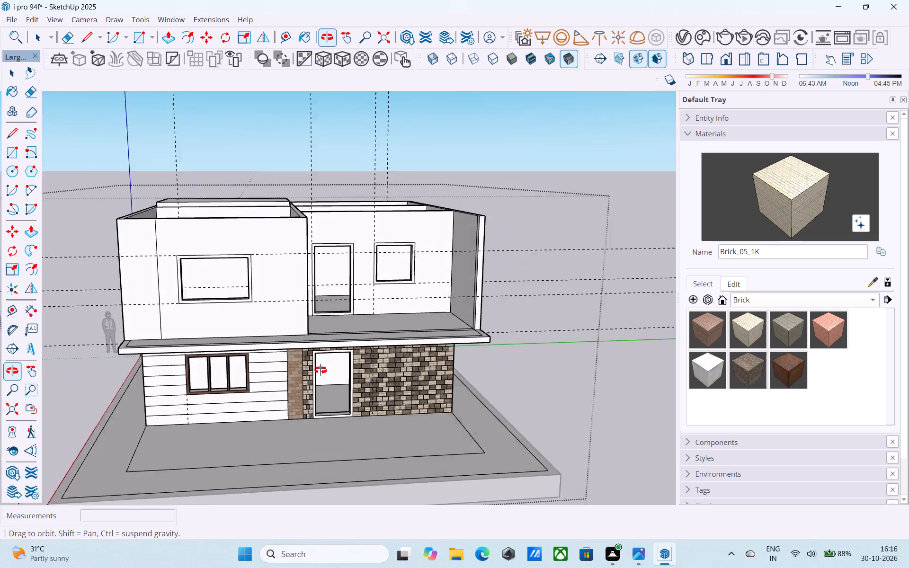
middle_drag(321, 370, 393, 360)
middle_drag(414, 345, 396, 325)
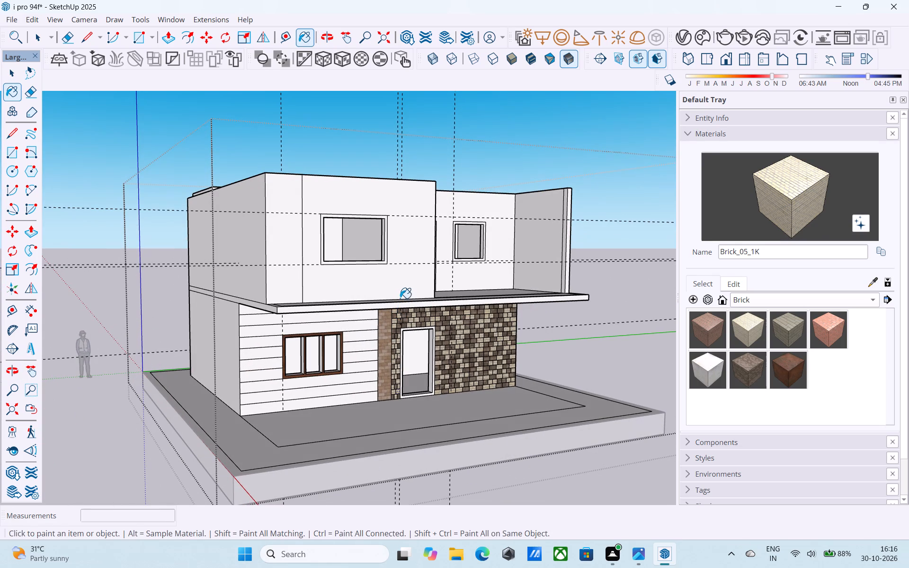
key(space)
key(ctrl+s)
ctrl+scroll(402, 294, up, 1)
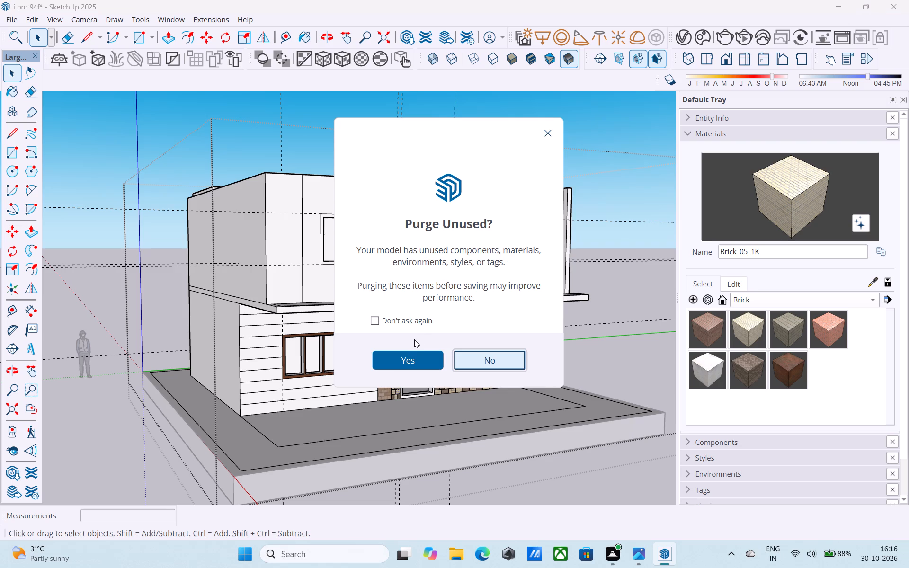
click(414, 356)
key(ctrl+s)
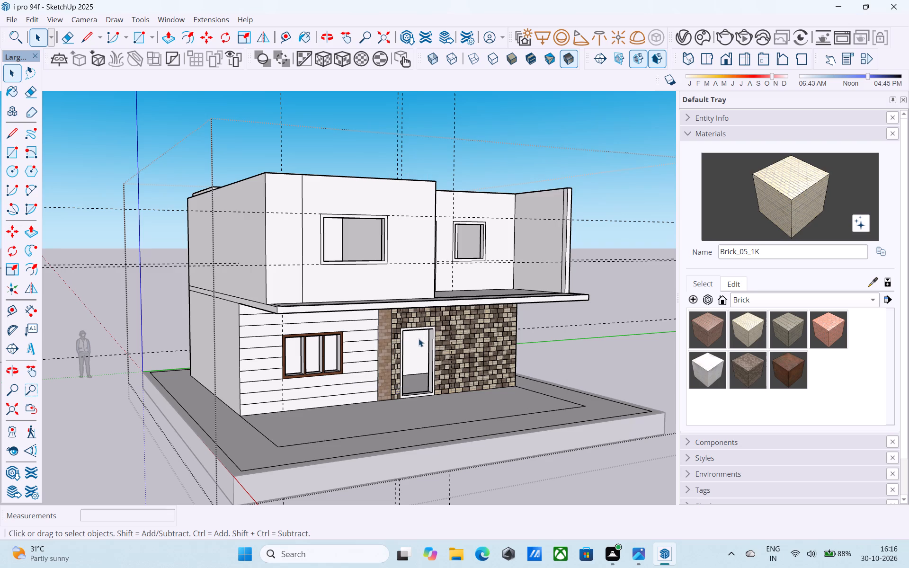
Browse the collection of materials already in the model.
scroll(419, 338, down, 4)
middle_drag(420, 346, 324, 297)
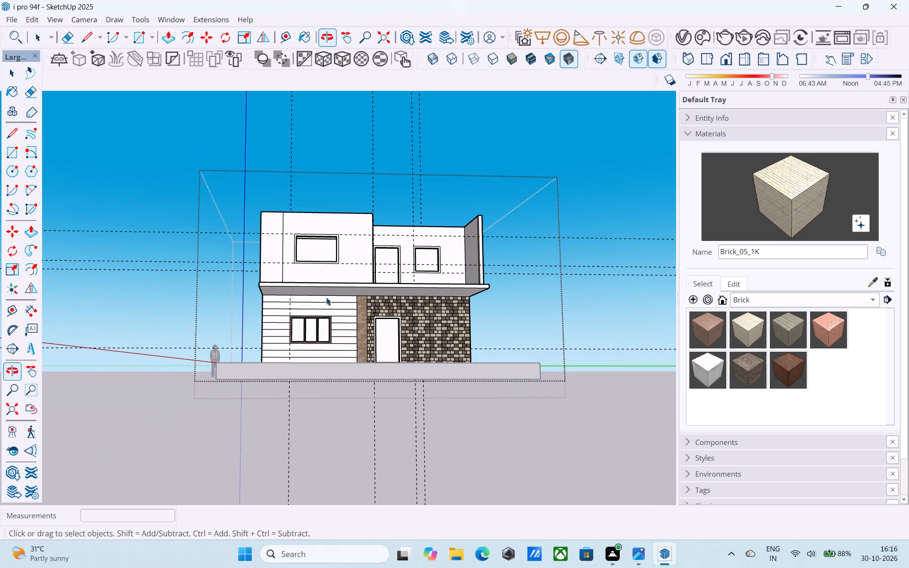
scroll(428, 292, down, 4)
middle_drag(428, 292, 442, 308)
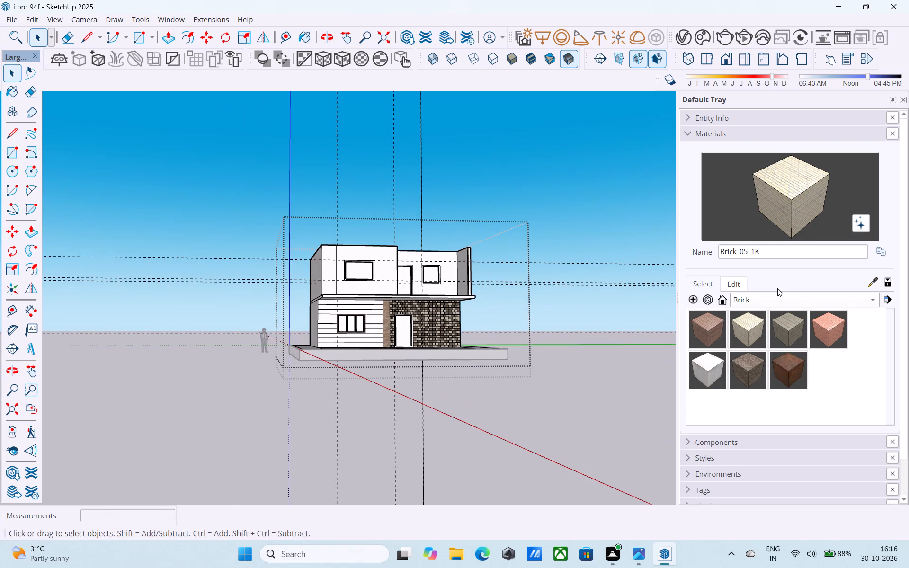
drag(760, 314, 762, 295)
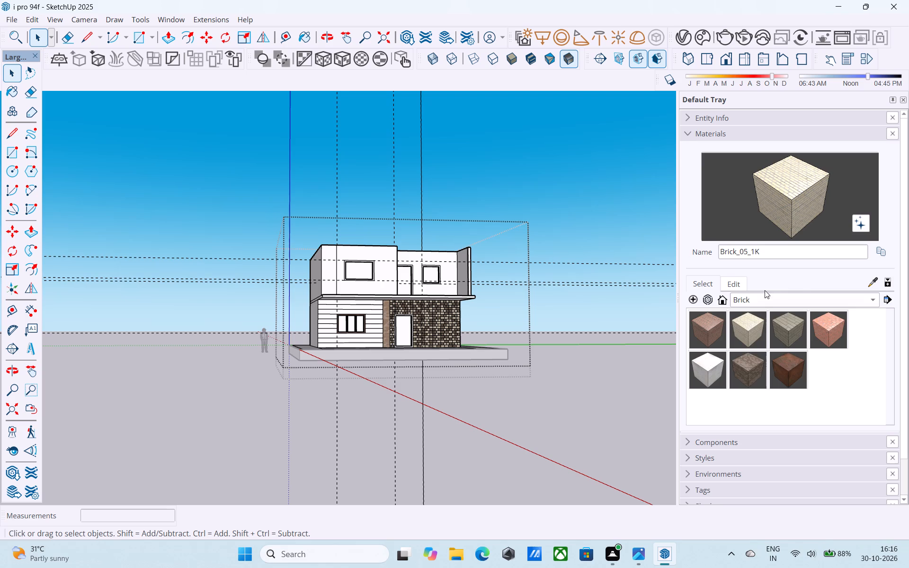
click(771, 297)
click(772, 267)
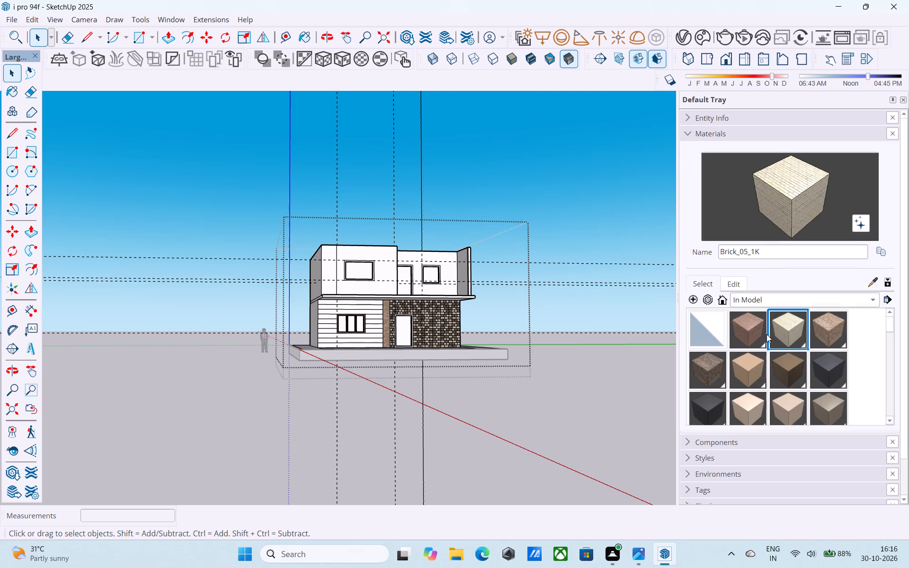
scroll(780, 374, down, 7)
scroll(777, 373, up, 1)
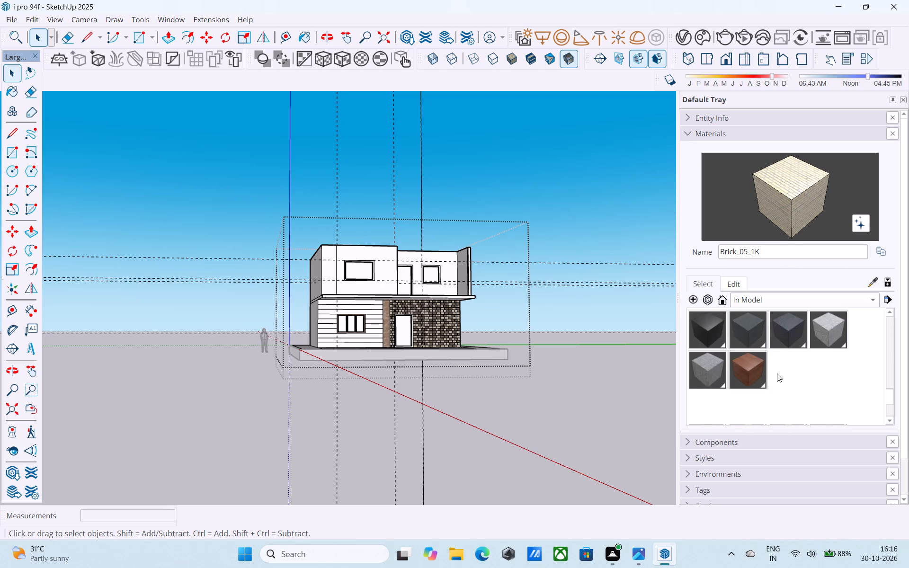
scroll(777, 373, up, 7)
scroll(776, 353, down, 8)
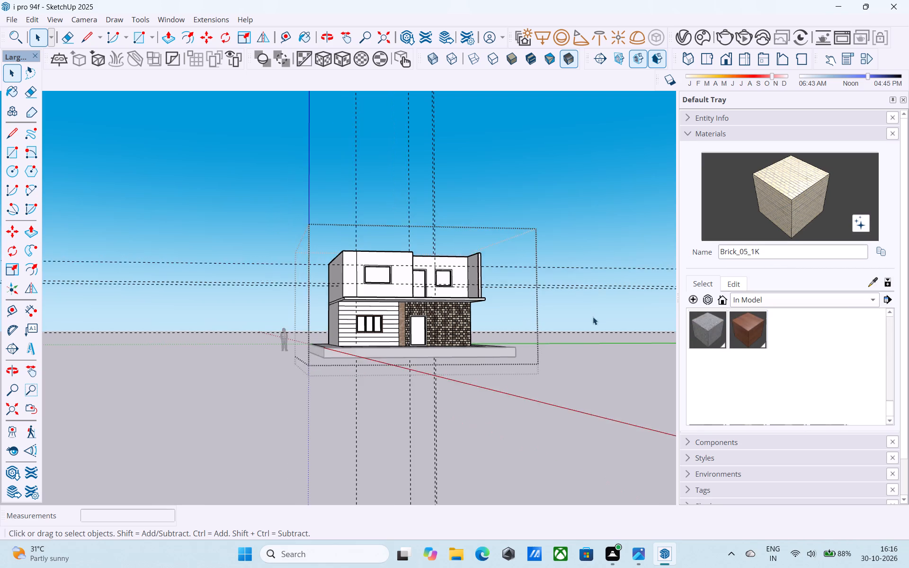
Push/Pull the front edge of the upper-floor roof slab 18' 3" forward over the open room to the front wall.
middle_drag(592, 315, 594, 414)
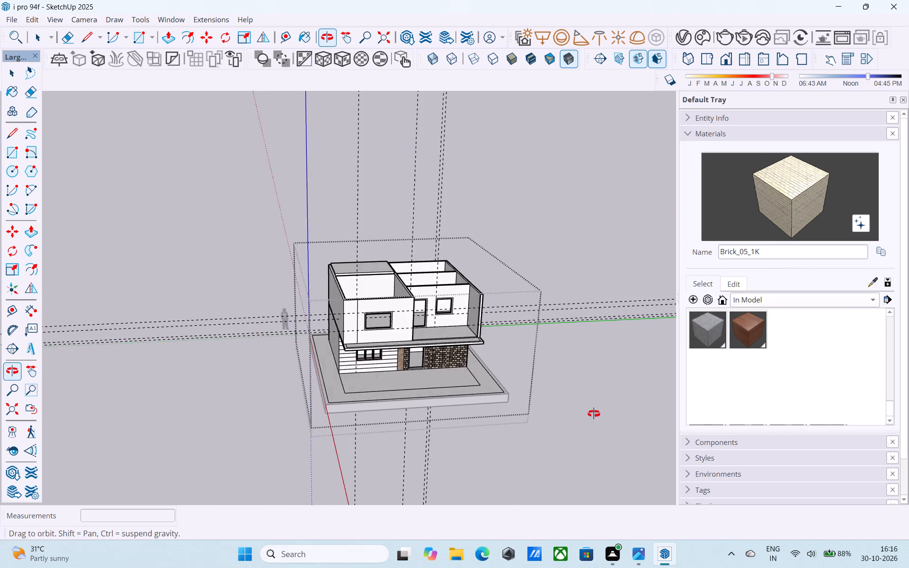
middle_drag(594, 414, 592, 481)
scroll(375, 301, up, 6)
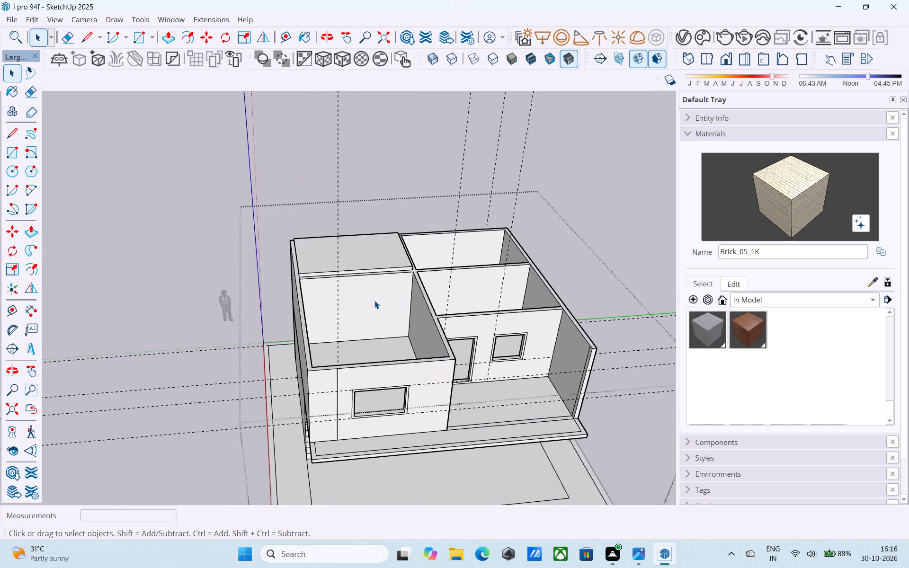
scroll(374, 301, up, 8)
click(301, 248)
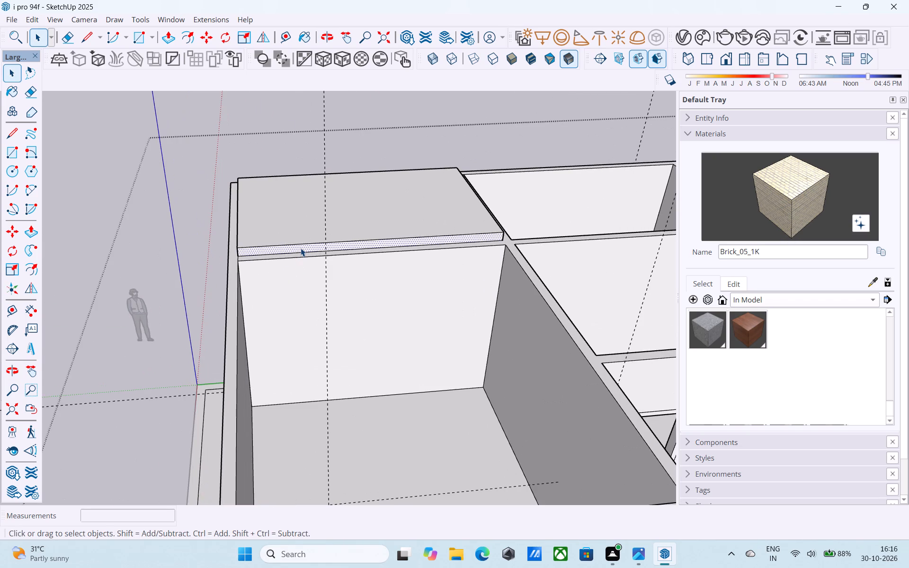
key(p)
click(301, 248)
scroll(316, 281, down, 4)
middle_drag(319, 286, 317, 257)
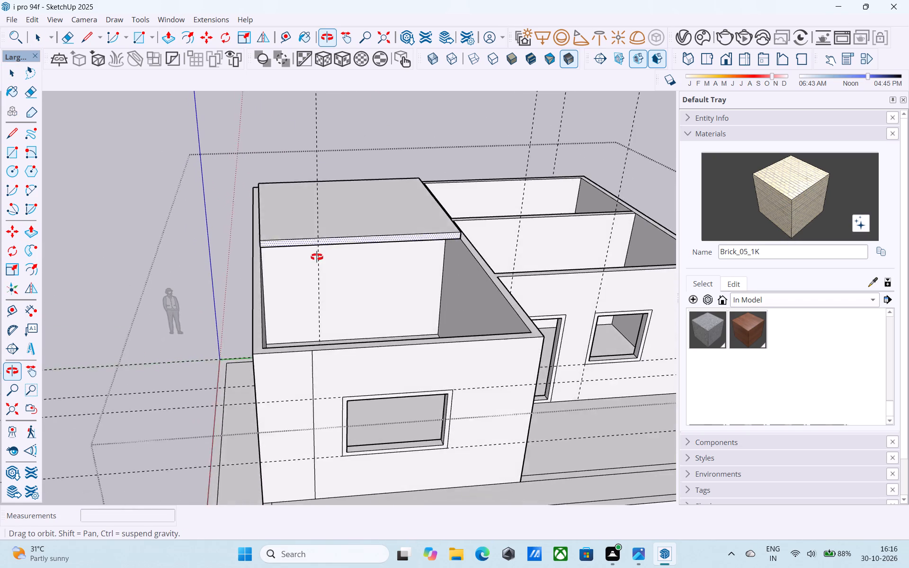
middle_drag(317, 257, 337, 249)
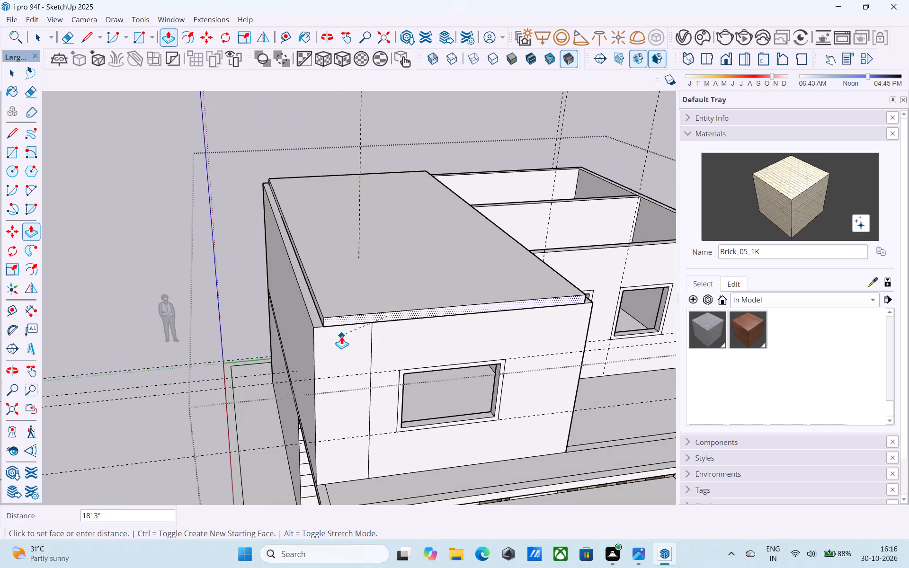
click(341, 336)
Push/Pull the roof slab's long side edge 6" outward to the outer face of the side wall.
scroll(351, 330, down, 6)
middle_drag(352, 330, 410, 299)
scroll(348, 288, up, 7)
key(space)
click(479, 248)
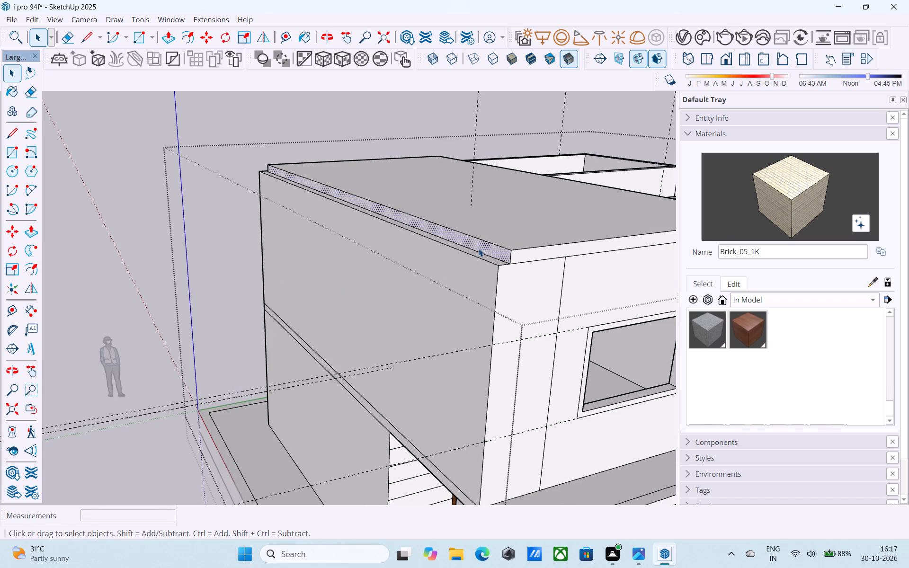
key(p)
click(479, 248)
click(462, 276)
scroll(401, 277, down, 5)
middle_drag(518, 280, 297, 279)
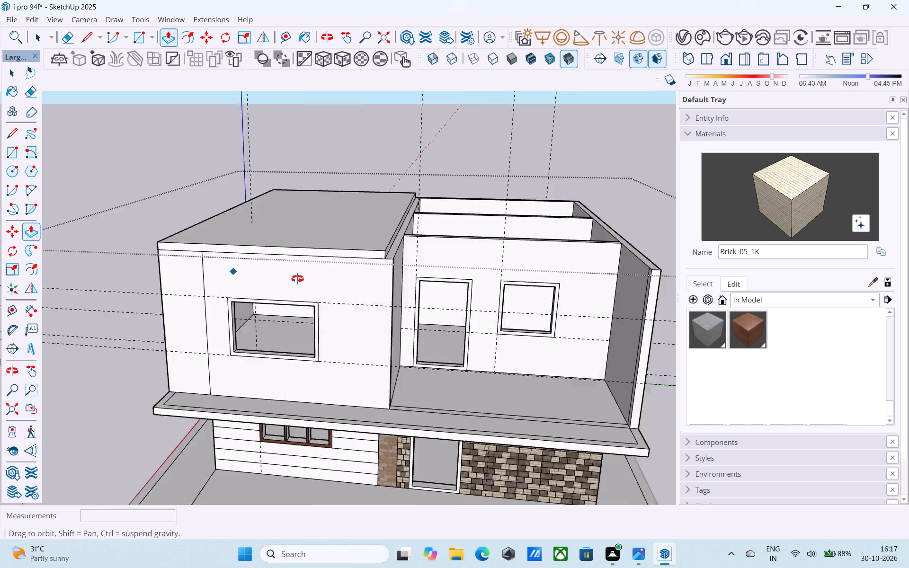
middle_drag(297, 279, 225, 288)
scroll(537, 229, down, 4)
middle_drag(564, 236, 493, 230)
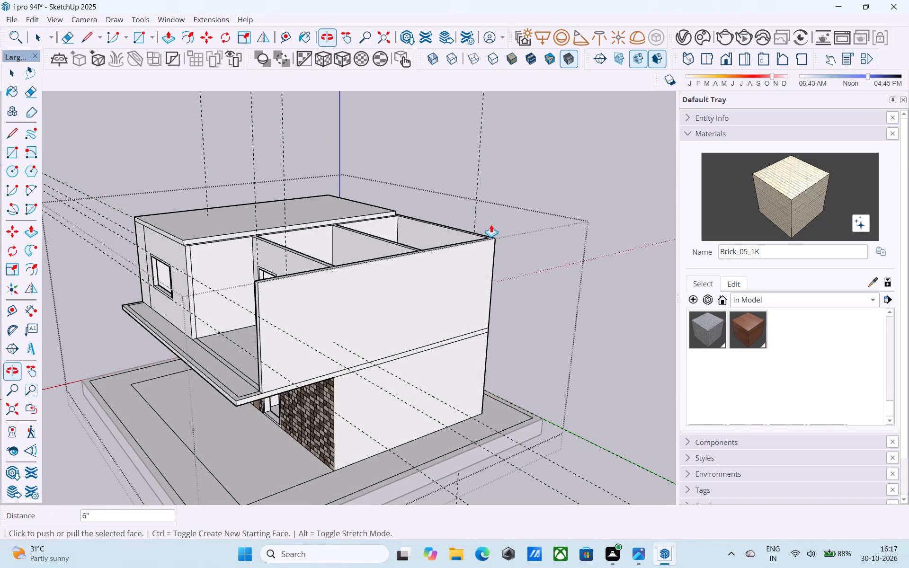
Push/Pull the roof slab's side edge over the open upper-floor rooms until it aligns with the outer side wall.
scroll(288, 245, up, 4)
key(space)
scroll(282, 229, up, 3)
click(270, 216)
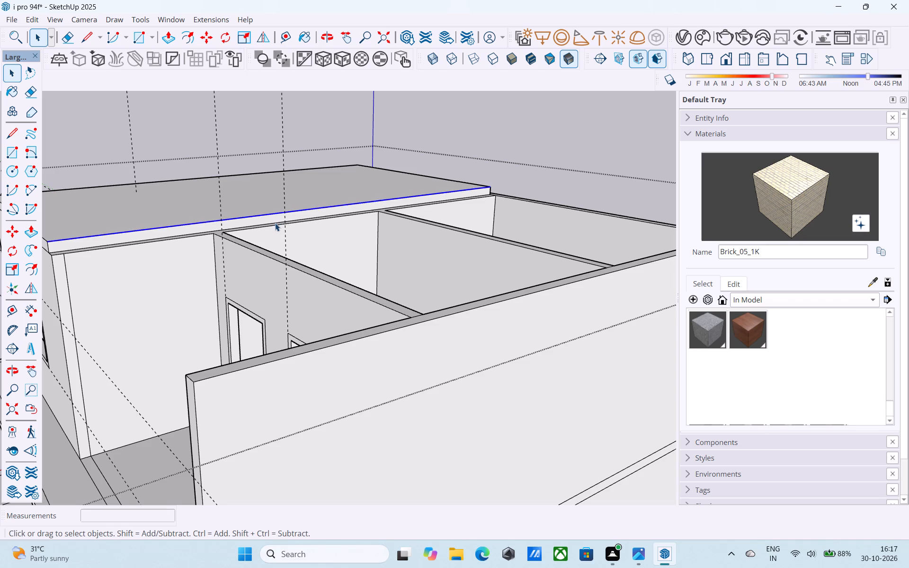
click(275, 223)
click(273, 216)
click(273, 218)
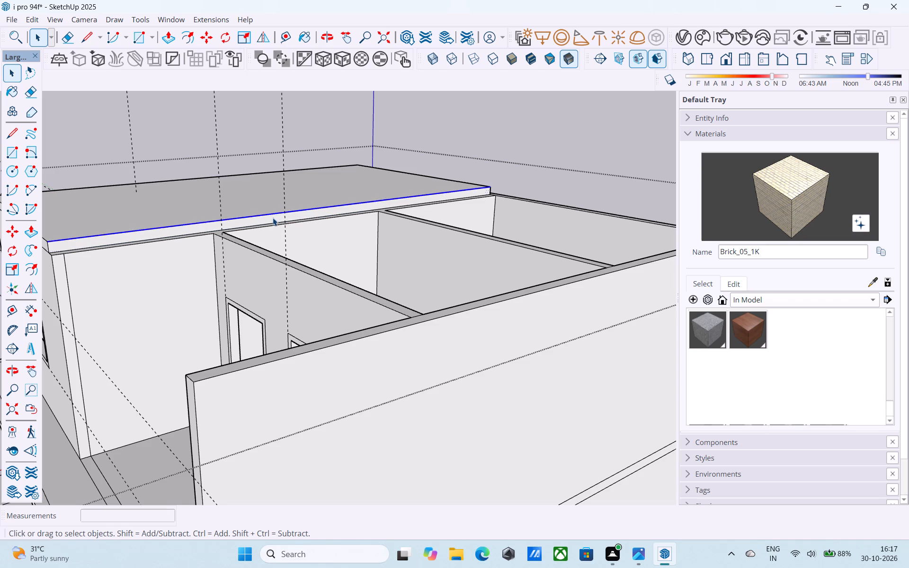
key(p)
click(273, 218)
click(306, 242)
click(287, 222)
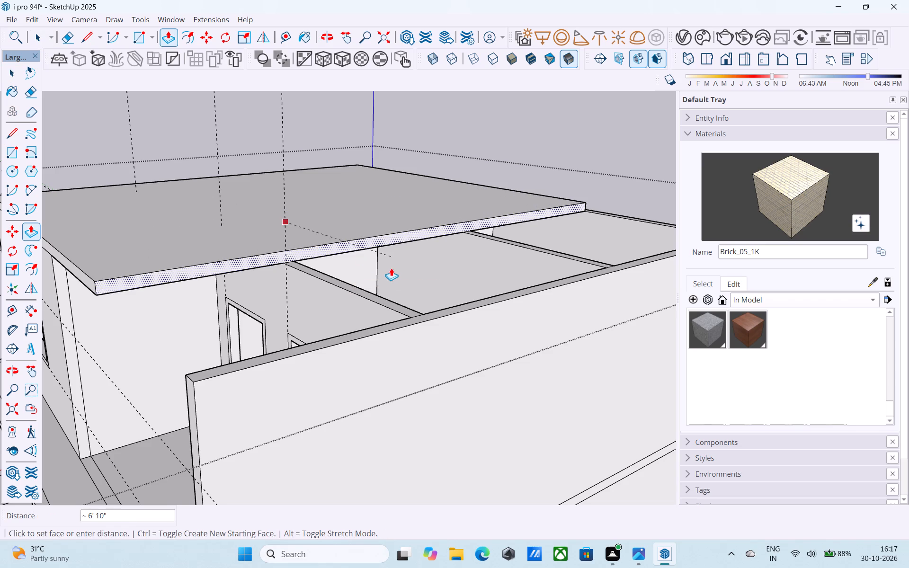
drag(391, 268, 403, 282)
click(379, 239)
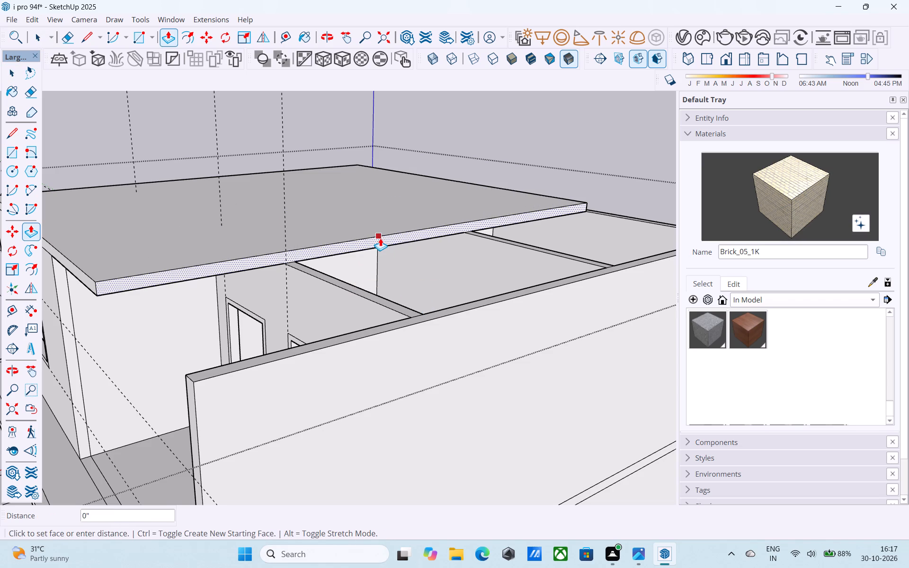
click(434, 345)
scroll(531, 302, down, 4)
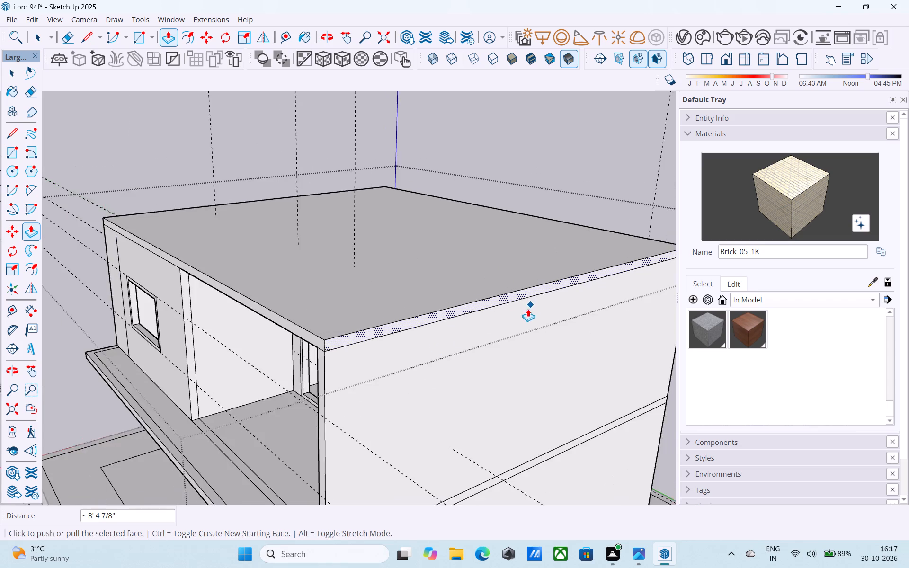
Offset the outline of the roof's top face inward by 6".
middle_drag(522, 311, 687, 214)
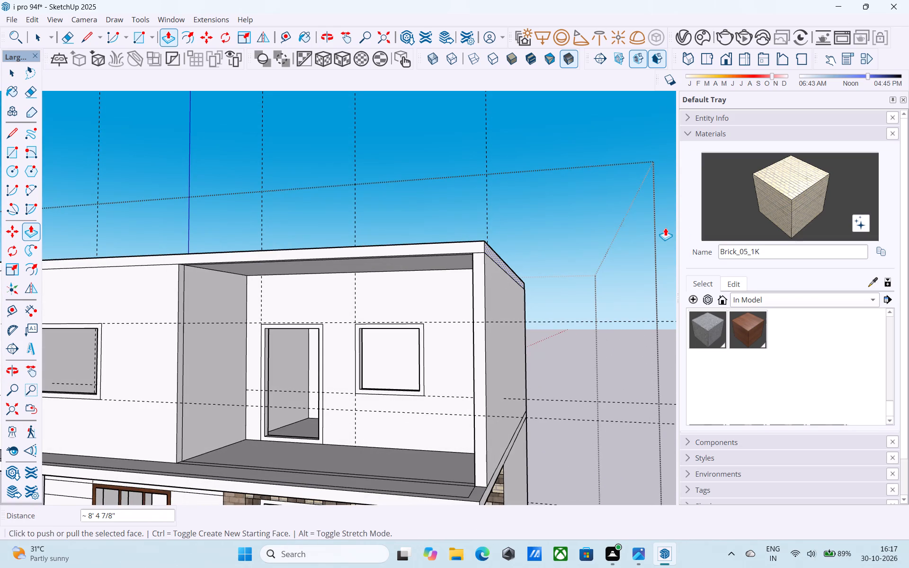
scroll(665, 226, down, 5)
middle_drag(654, 246, 683, 248)
middle_drag(605, 254, 598, 263)
middle_drag(586, 255, 603, 323)
scroll(603, 272, down, 6)
middle_drag(595, 314, 613, 292)
scroll(674, 259, down, 3)
middle_drag(661, 265, 640, 302)
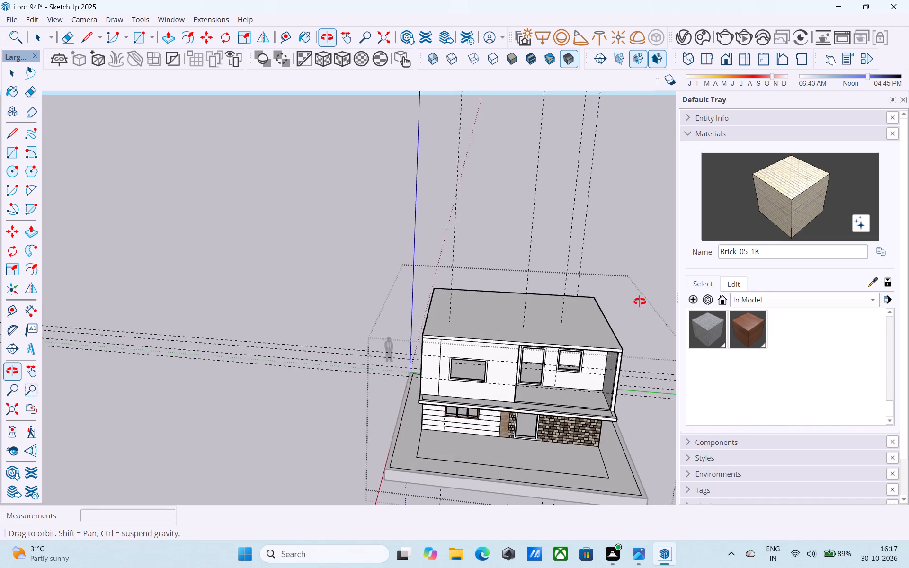
middle_drag(640, 302, 611, 326)
key(space)
click(463, 353)
scroll(462, 354, up, 4)
key(f)
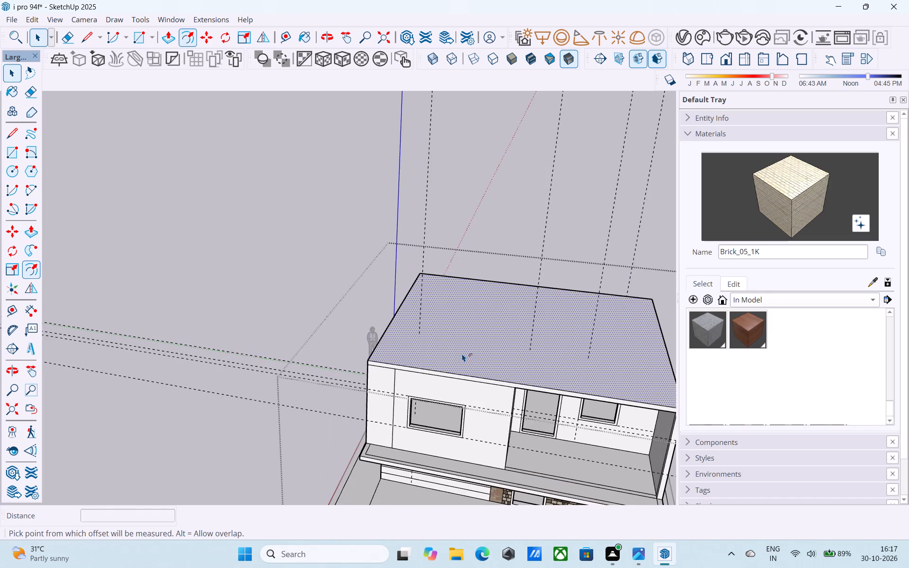
click(462, 354)
key(6)
key(shift+quotedbl)
key(Return)
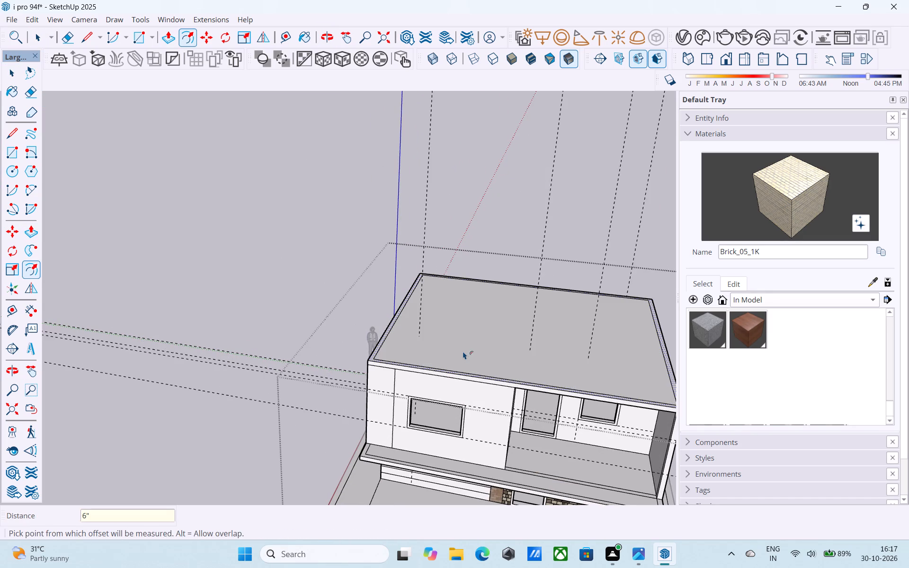
key(space)
Examine the whole house and its roof from the front, the sides and below.
scroll(479, 337, down, 5)
middle_drag(480, 337, 497, 335)
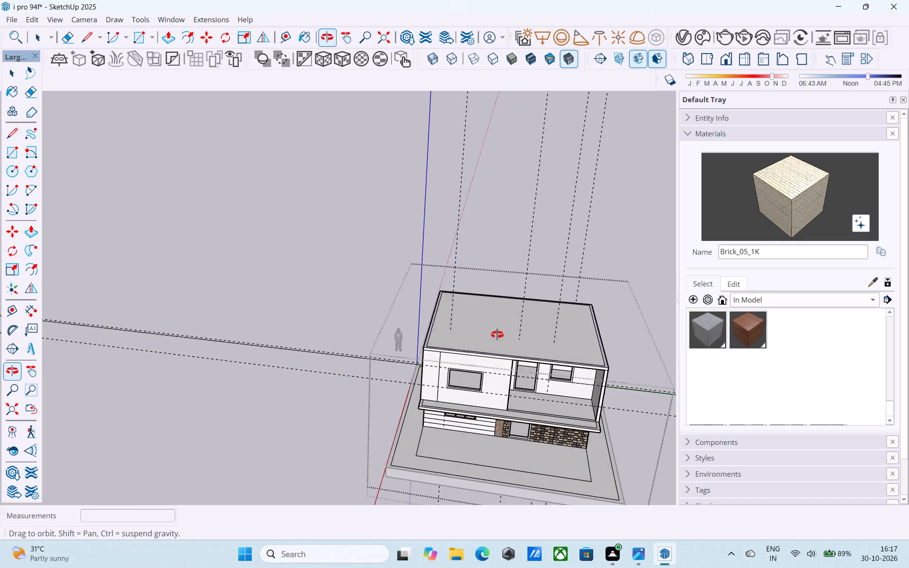
middle_drag(497, 335, 505, 380)
scroll(427, 362, up, 6)
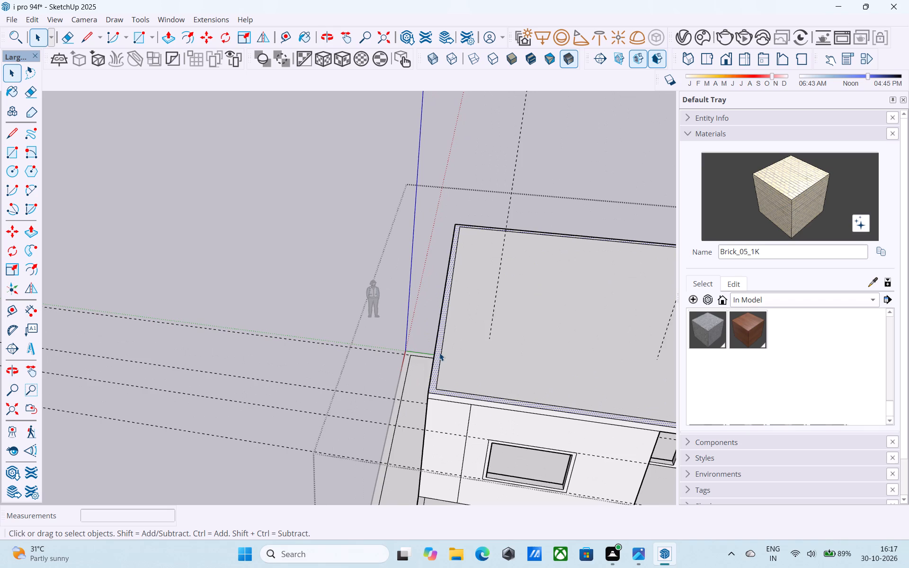
scroll(442, 358, down, 6)
middle_drag(600, 405, 593, 373)
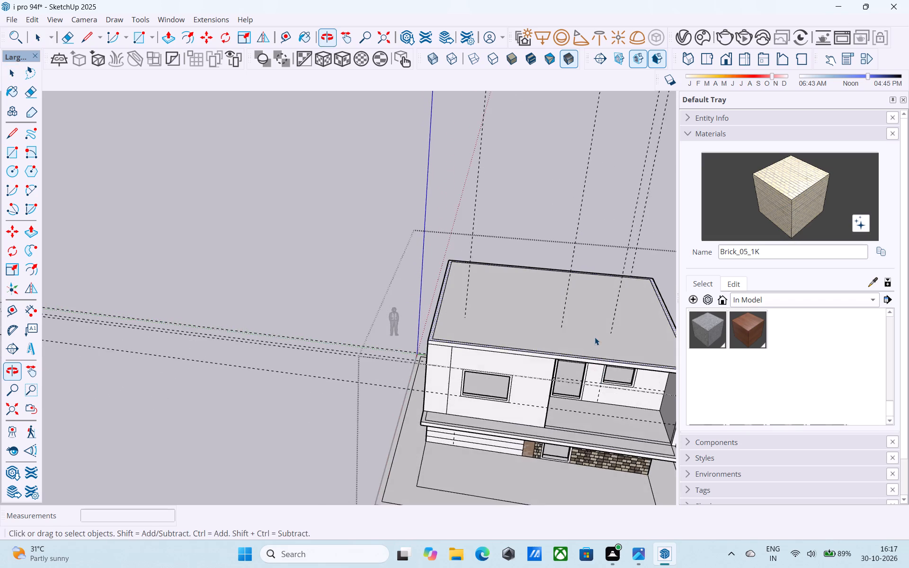
middle_drag(590, 312, 337, 142)
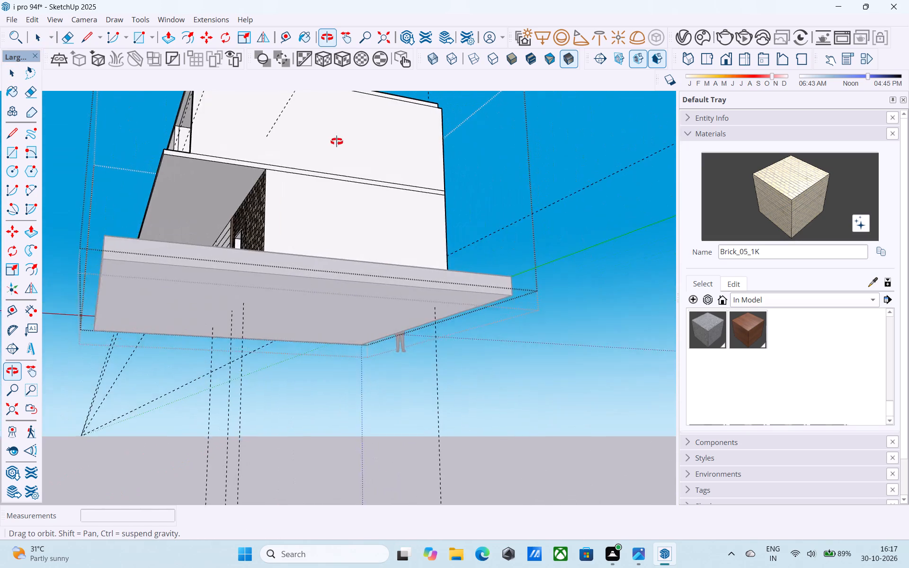
middle_drag(337, 142, 570, 236)
scroll(395, 270, down, 5)
middle_drag(557, 335, 590, 287)
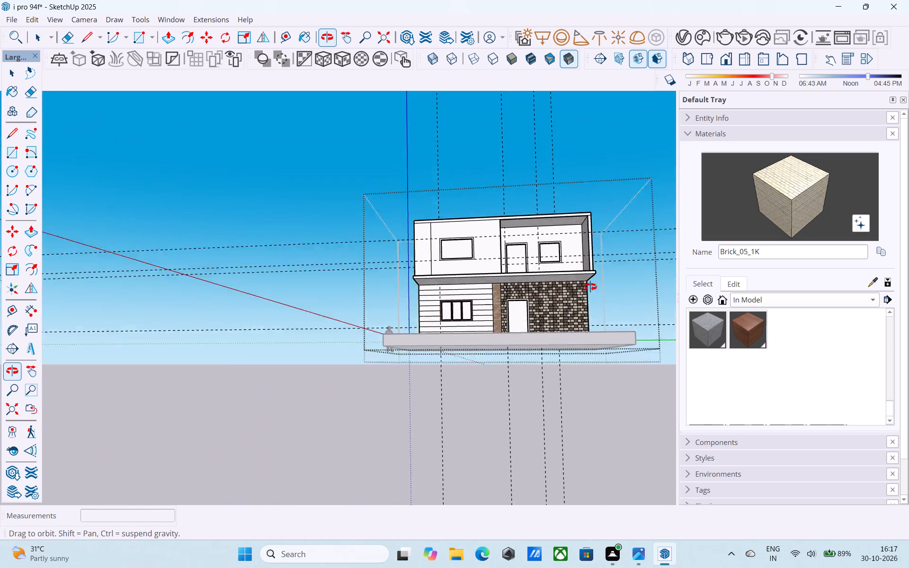
middle_drag(590, 287, 605, 329)
scroll(437, 300, down, 5)
scroll(574, 316, down, 1)
middle_drag(572, 319, 568, 254)
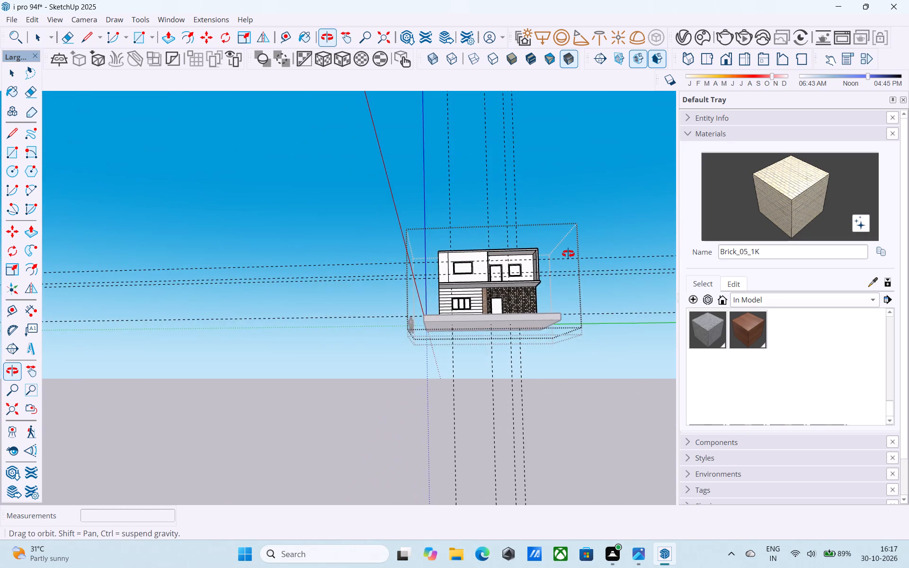
middle_drag(568, 254, 627, 272)
scroll(546, 293, up, 5)
middle_drag(546, 293, 526, 298)
middle_drag(526, 306, 533, 368)
middle_drag(533, 371, 534, 378)
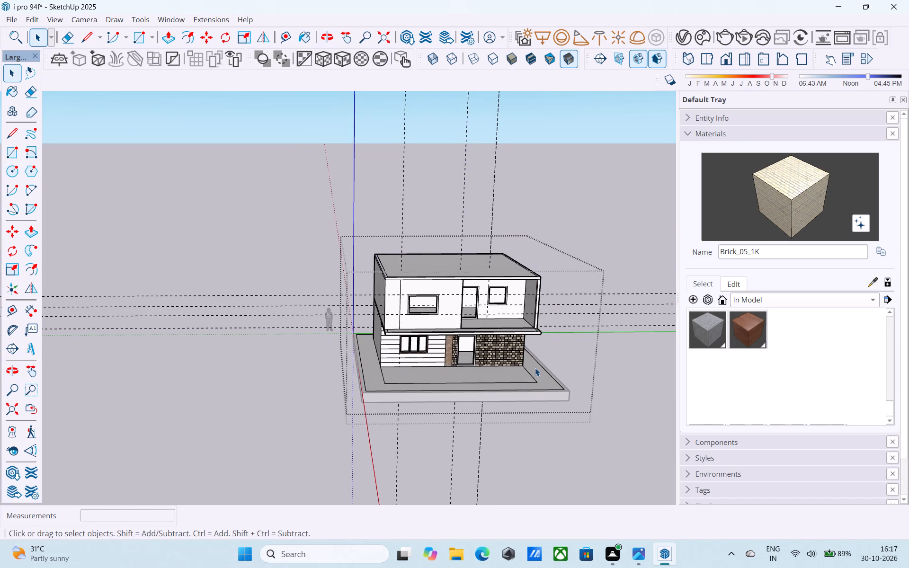
middle_drag(535, 368, 512, 367)
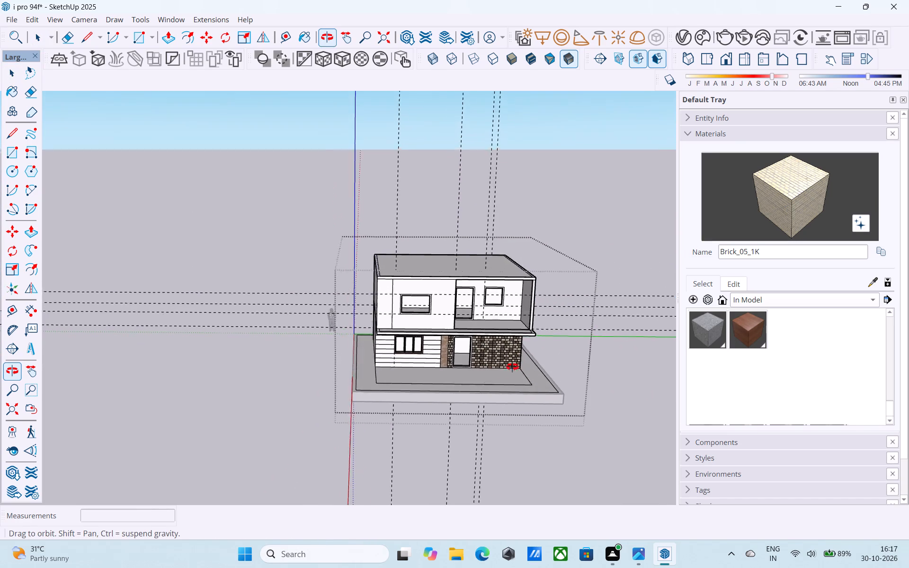
middle_drag(512, 367, 465, 377)
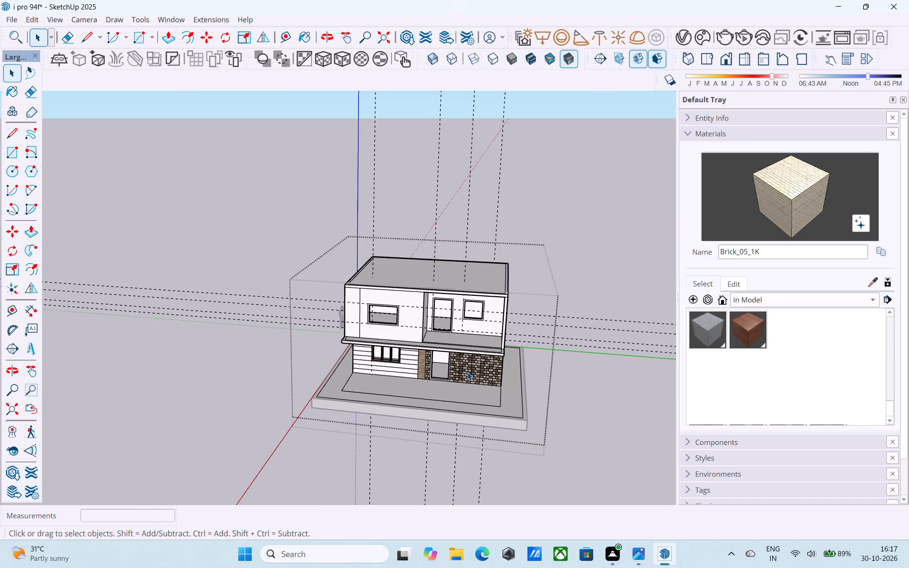
scroll(526, 338, down, 2)
middle_drag(527, 338, 623, 275)
scroll(509, 301, up, 6)
scroll(629, 309, down, 4)
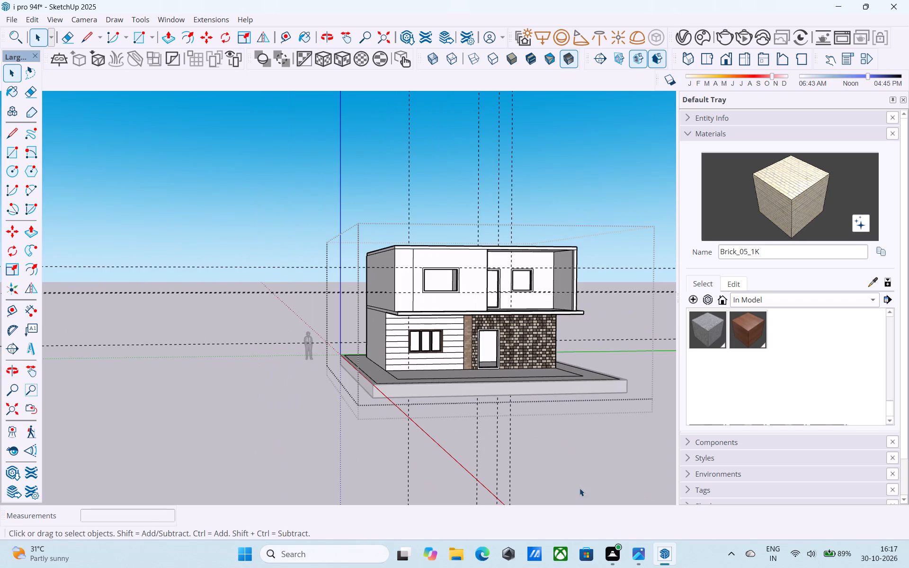
scroll(608, 360, down, 4)
middle_drag(608, 359, 598, 353)
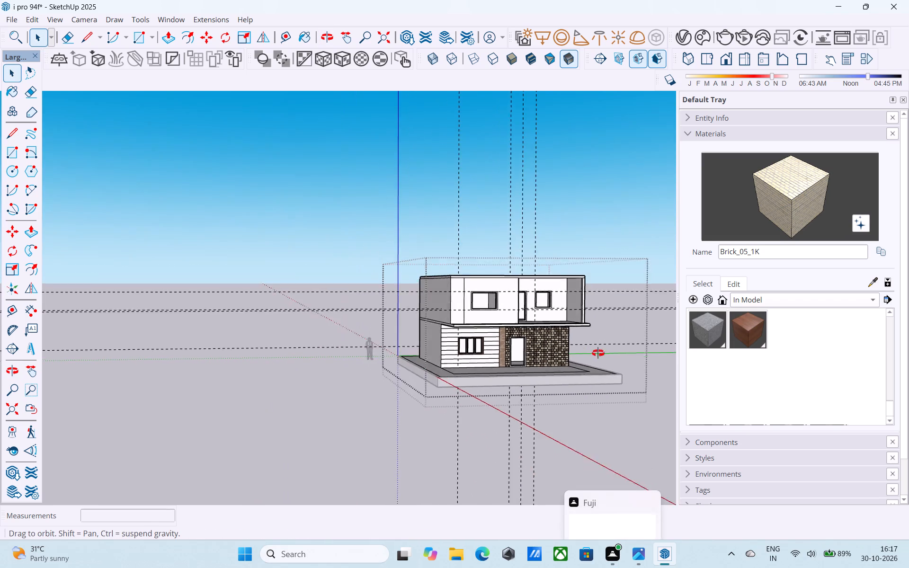
middle_drag(598, 353, 413, 376)
scroll(512, 302, up, 5)
scroll(466, 337, up, 3)
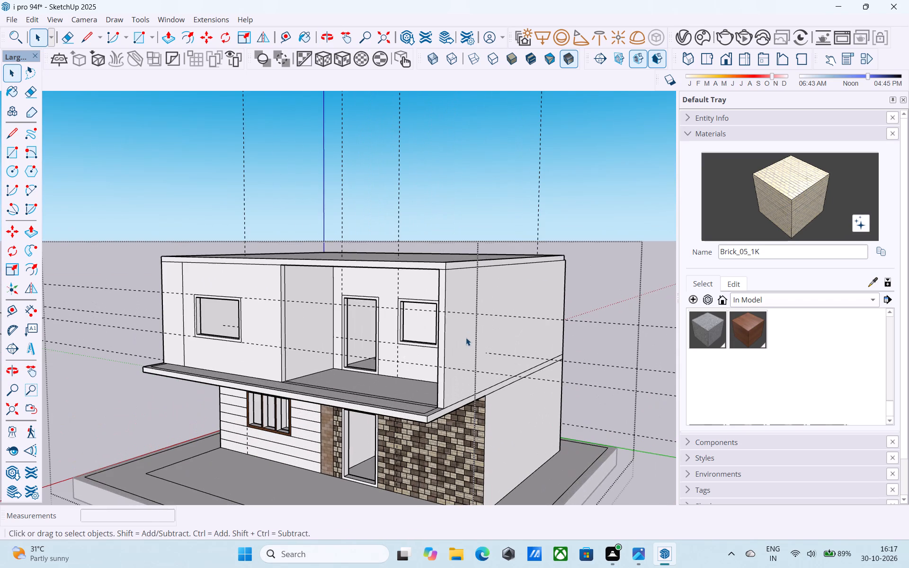
scroll(477, 337, down, 5)
middle_drag(472, 339, 487, 346)
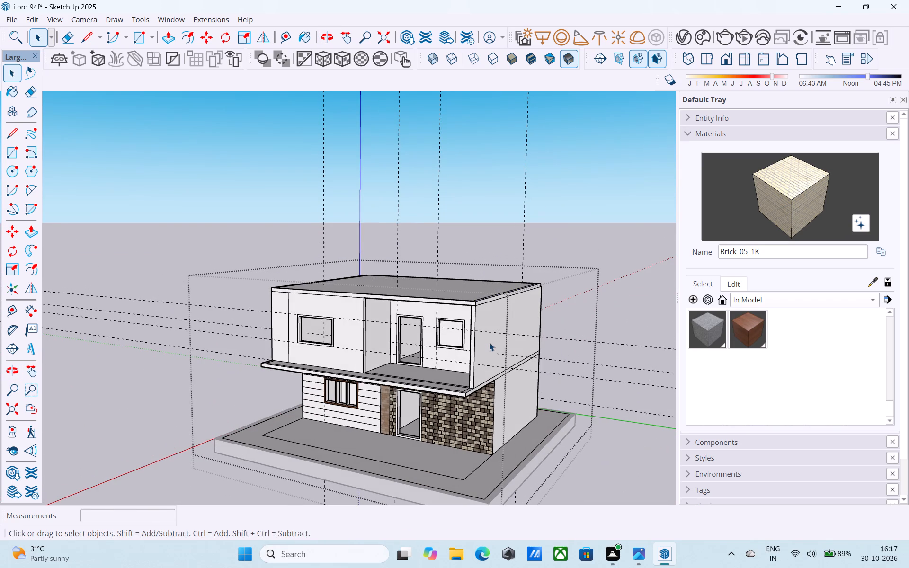
Push the front end of the balcony's outer side wall back 6" and a further 7' to the recessed rear wall.
scroll(475, 331, up, 7)
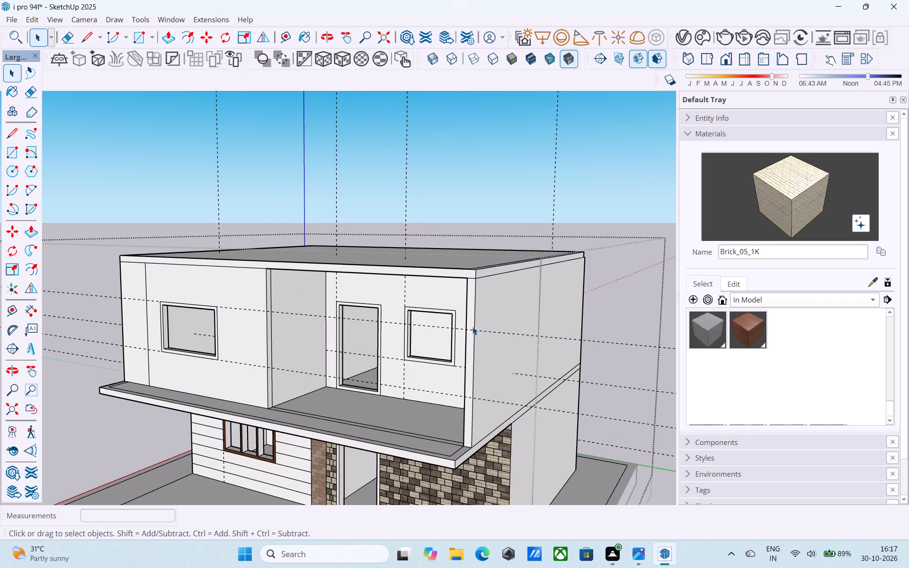
click(472, 327)
key(p)
click(473, 325)
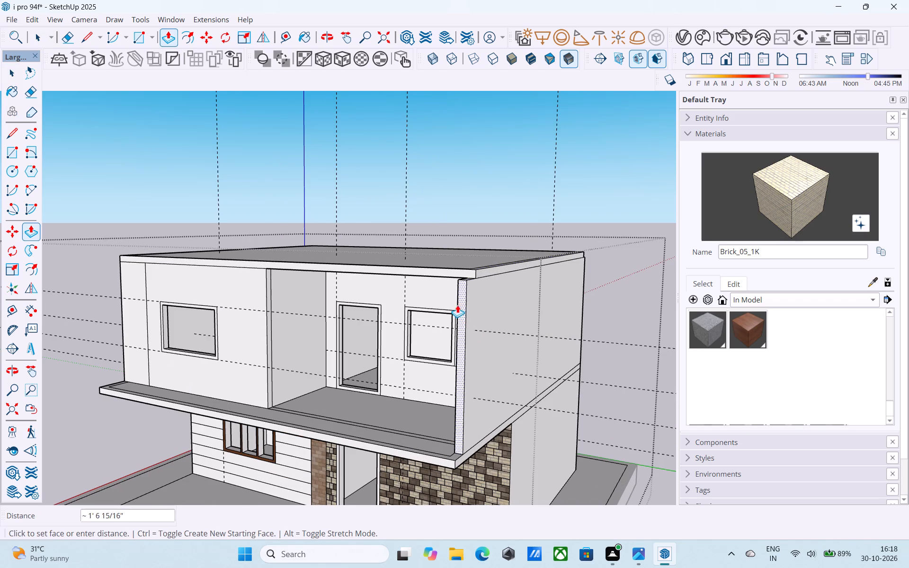
middle_drag(472, 308, 750, 310)
click(444, 292)
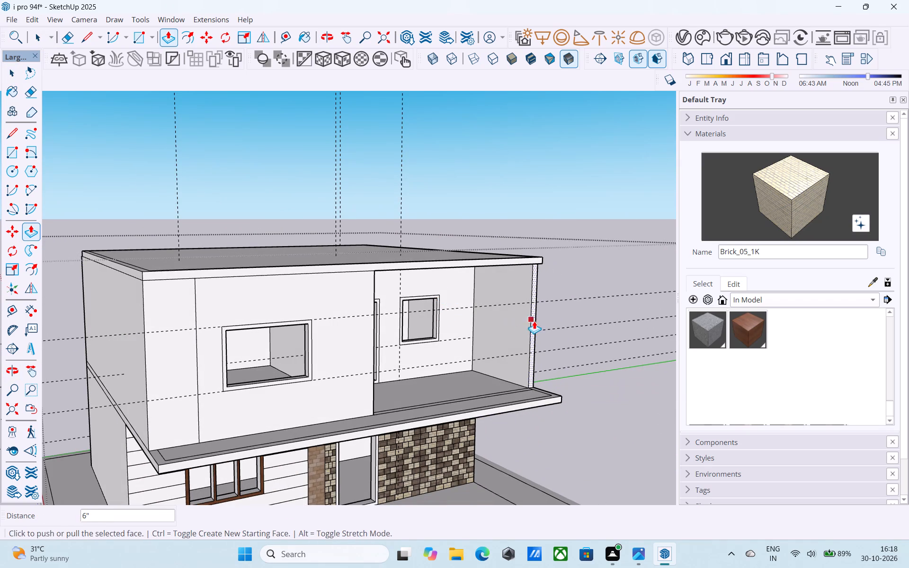
click(534, 321)
click(451, 297)
Draw a 1.5' by 1.5' square on the underside of the roof at the balcony's open outer corner.
scroll(501, 314, down, 4)
middle_drag(501, 318, 307, 386)
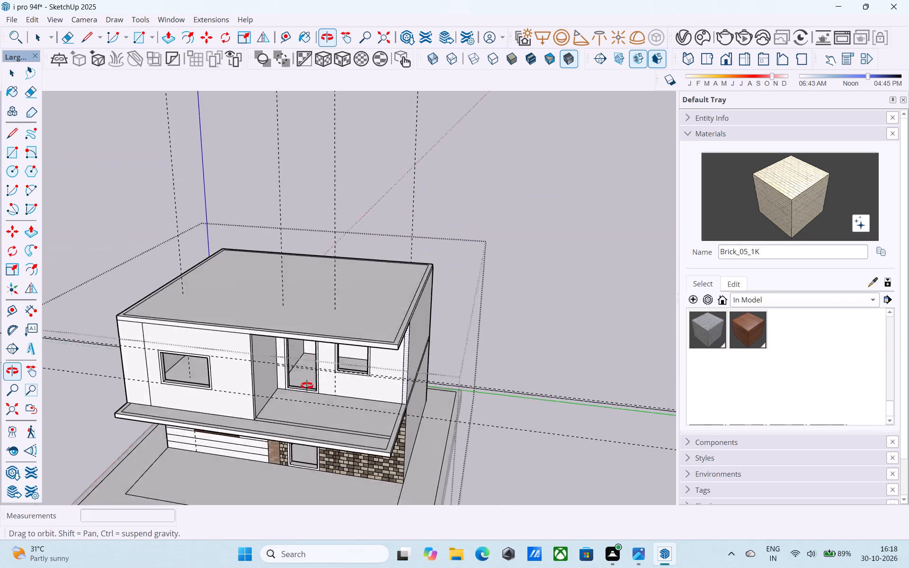
middle_drag(307, 386, 369, 124)
scroll(436, 138, up, 12)
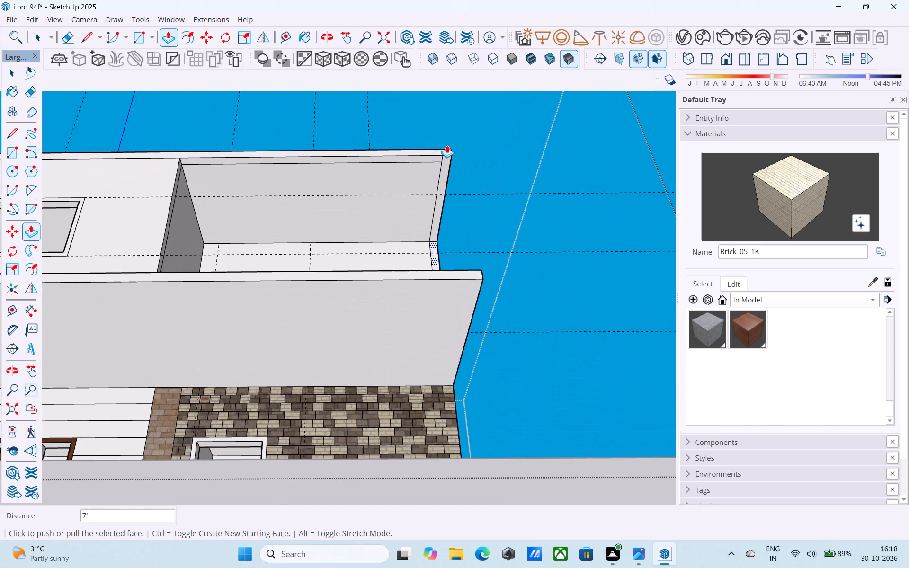
key(r)
scroll(449, 155, up, 4)
click(438, 164)
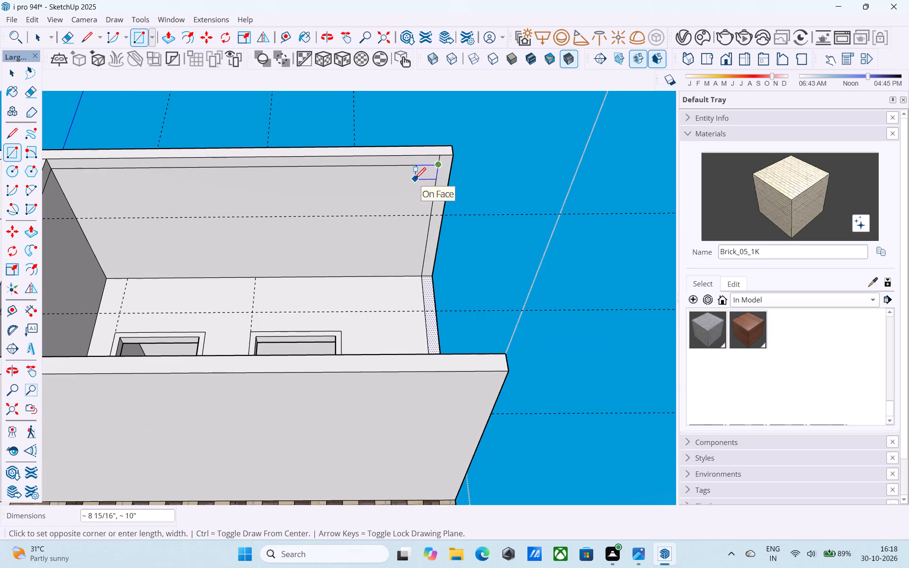
text(1',1')
key(Return)
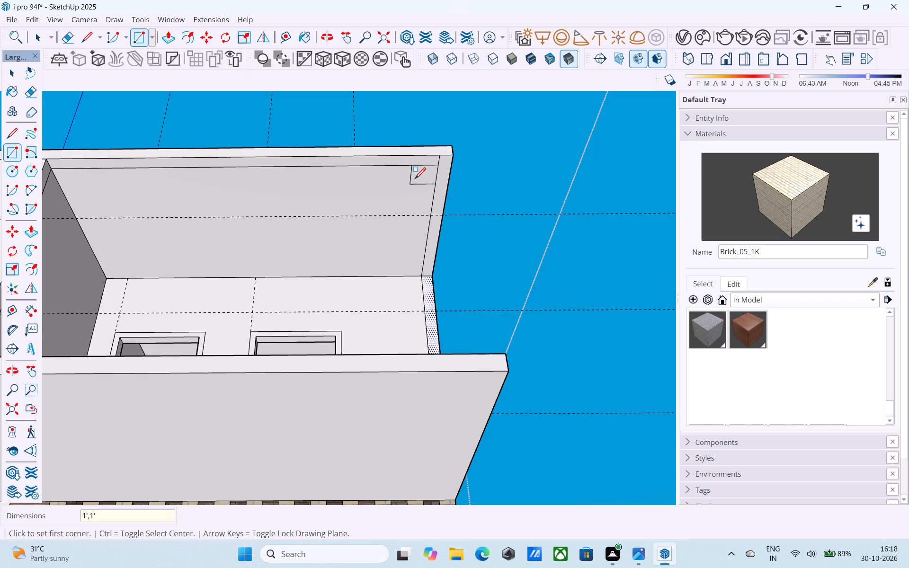
text(1.5',1.5')
key(Return)
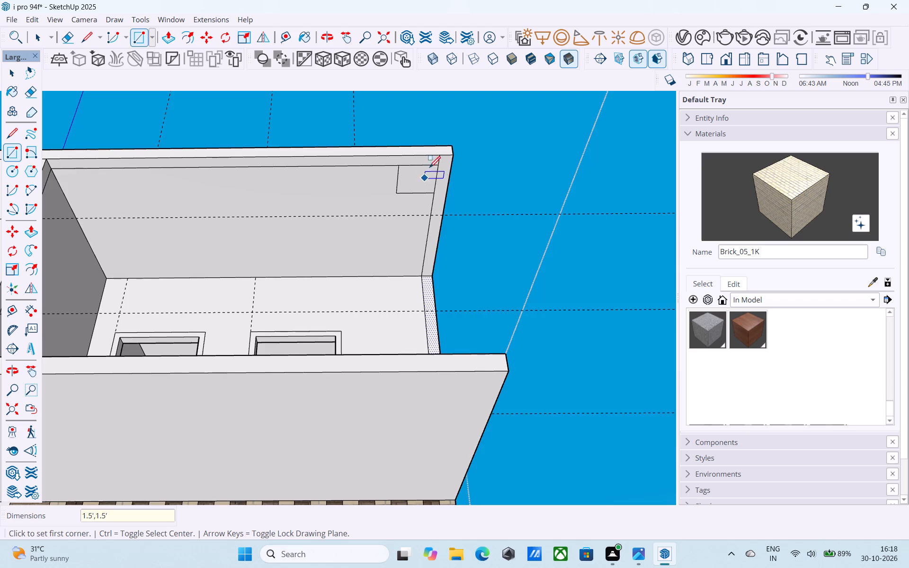
Pull the square on the roof's underside down 10' to the balcony floor as a corner column.
scroll(430, 144, down, 7)
middle_drag(428, 142, 373, 429)
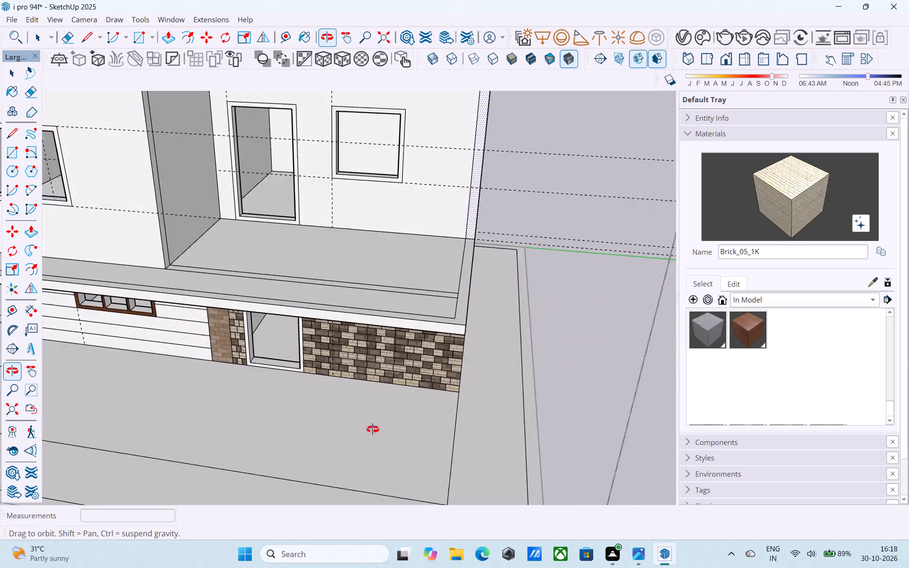
middle_drag(373, 429, 450, 144)
scroll(448, 126, up, 4)
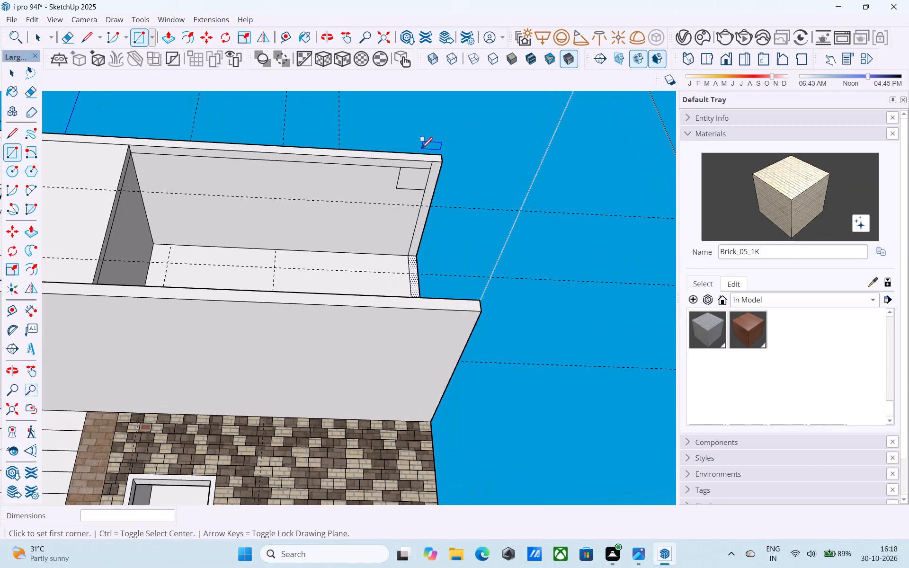
key(space)
click(410, 184)
key(p)
click(411, 176)
scroll(411, 190, down, 5)
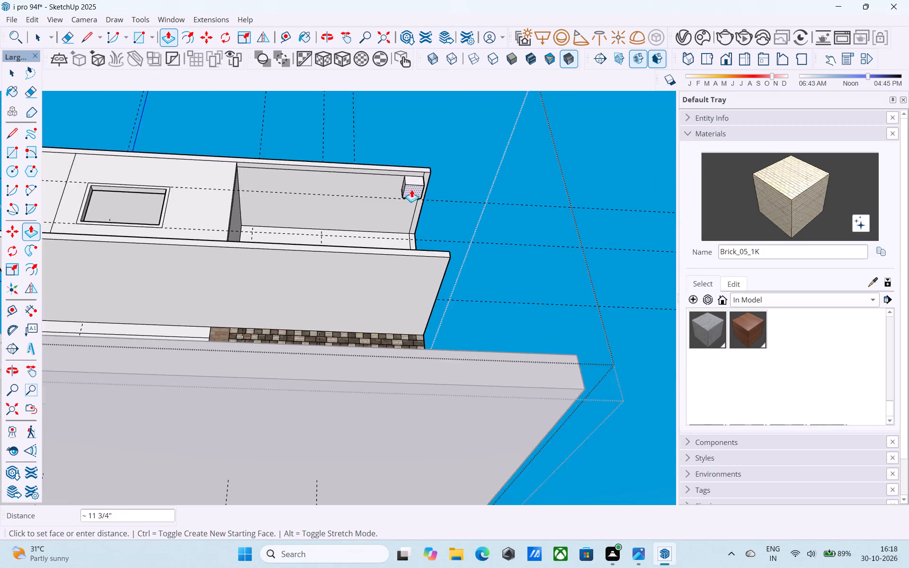
scroll(411, 189, down, 5)
middle_drag(407, 195, 352, 449)
scroll(349, 366, up, 5)
click(346, 390)
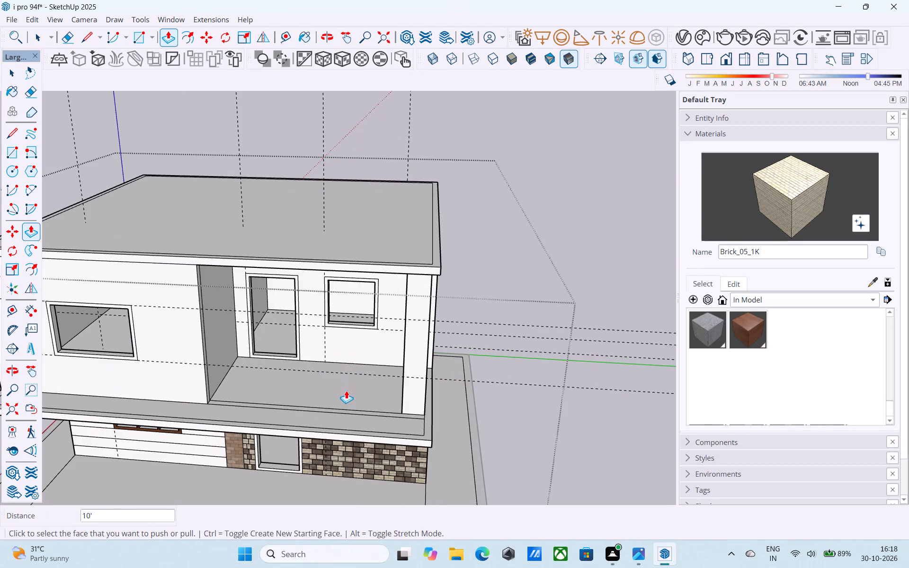
Draw a 6" vertical line from the balcony column's outer base corner down to the underside of the floor slab.
scroll(362, 366, down, 6)
middle_drag(367, 352, 388, 150)
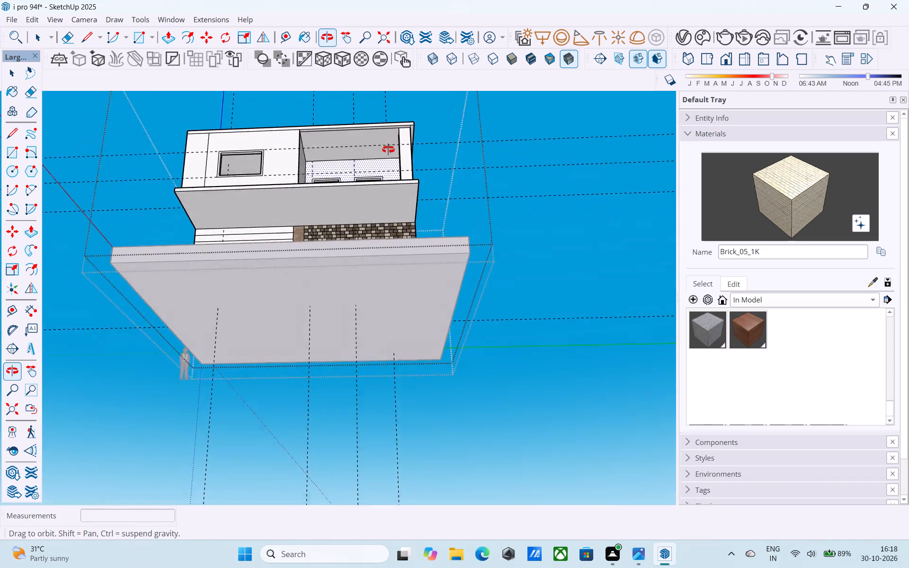
middle_drag(388, 150, 420, 173)
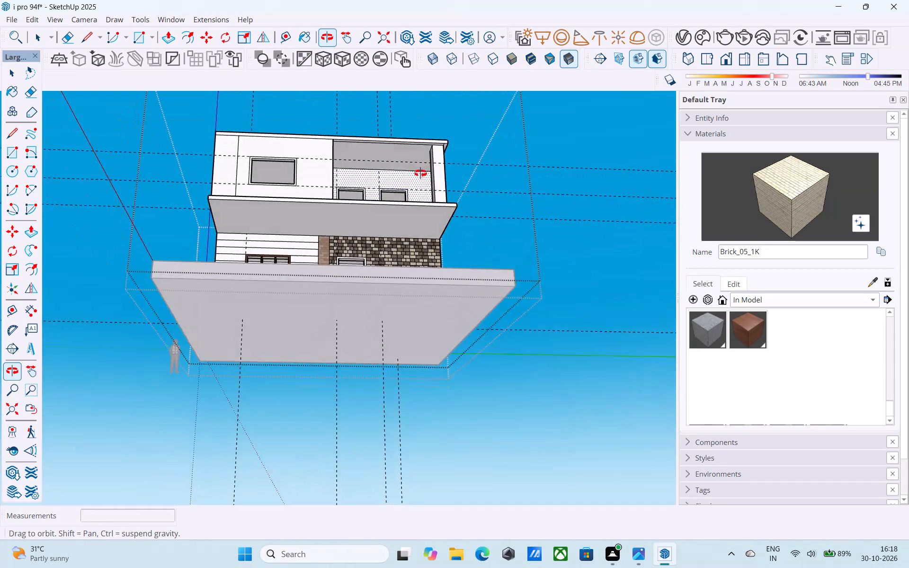
middle_drag(420, 173, 414, 197)
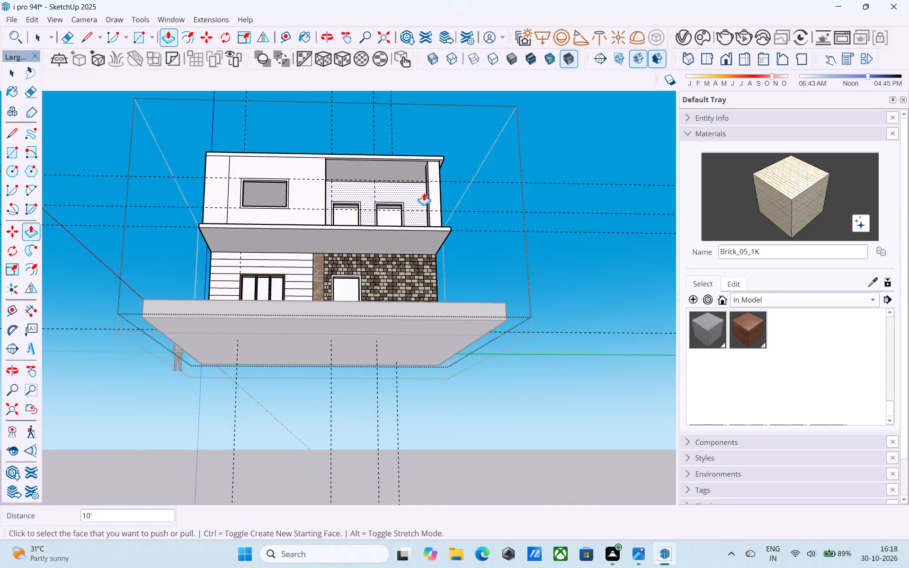
scroll(427, 186, up, 10)
middle_drag(446, 190, 395, 329)
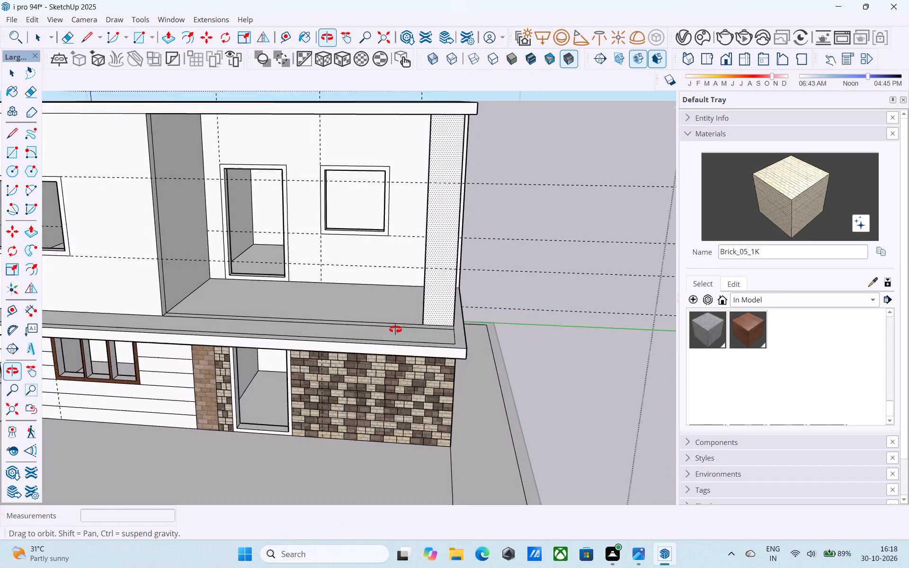
middle_drag(395, 329, 322, 344)
scroll(449, 325, up, 5)
key(l)
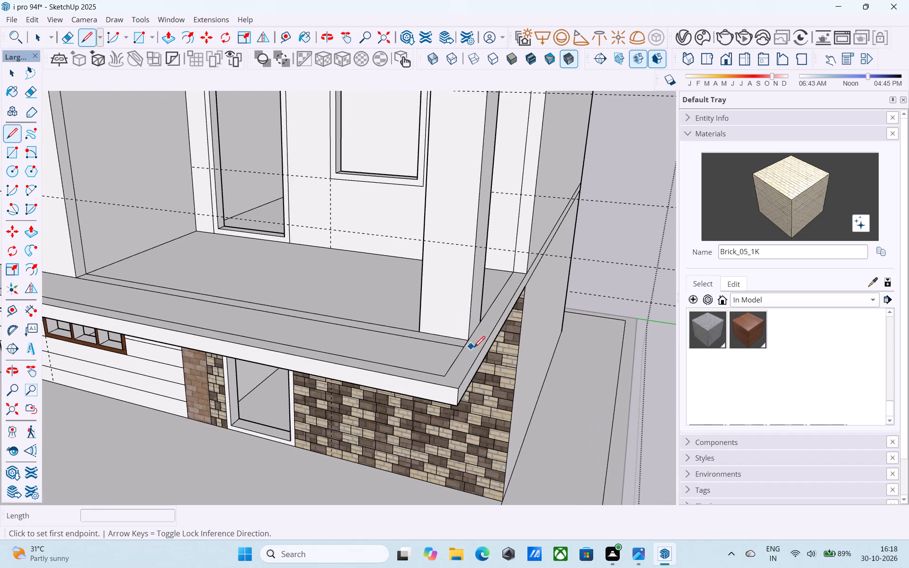
click(469, 337)
scroll(472, 327, down, 4)
shift+middle_drag(470, 326, 472, 161)
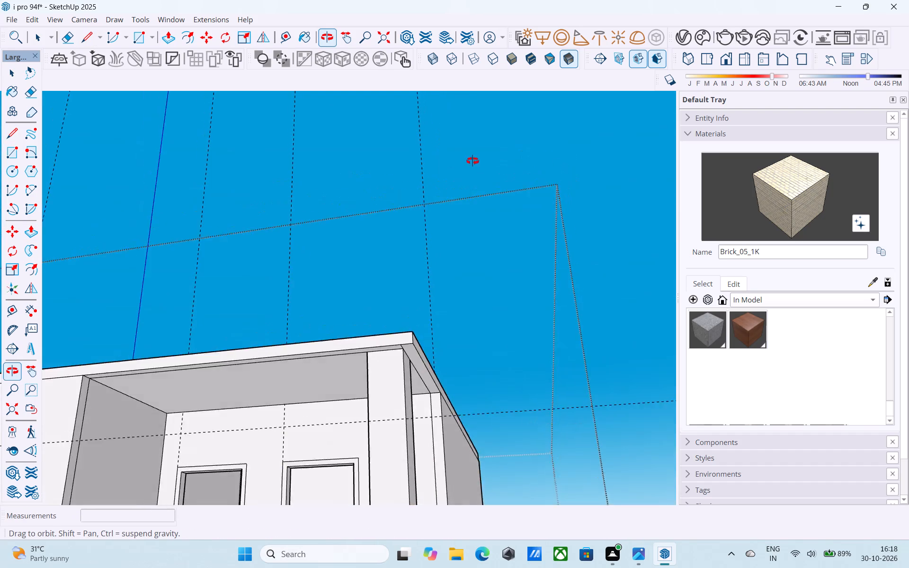
shift+middle_drag(472, 161, 465, 476)
middle_drag(442, 245, 440, 316)
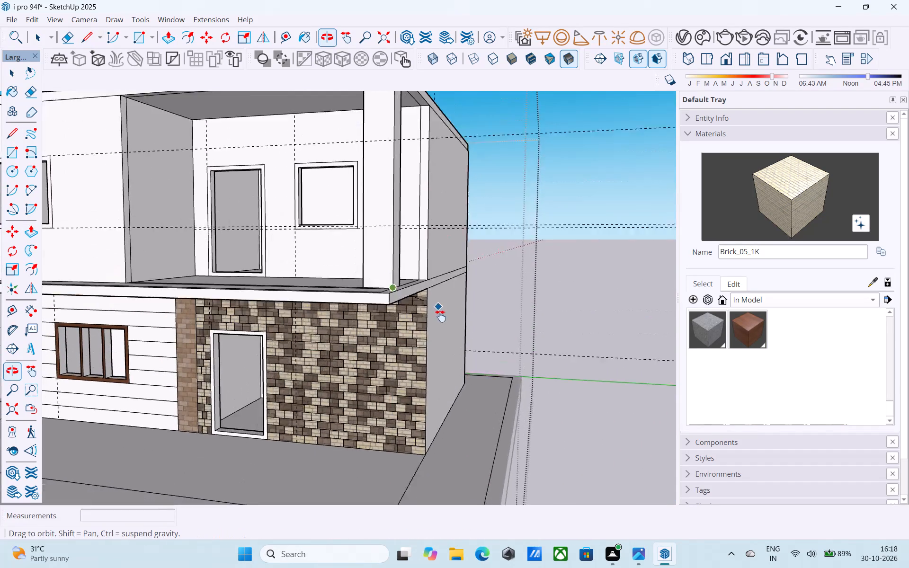
middle_drag(440, 316, 446, 324)
scroll(431, 331, up, 13)
middle_drag(398, 336, 389, 296)
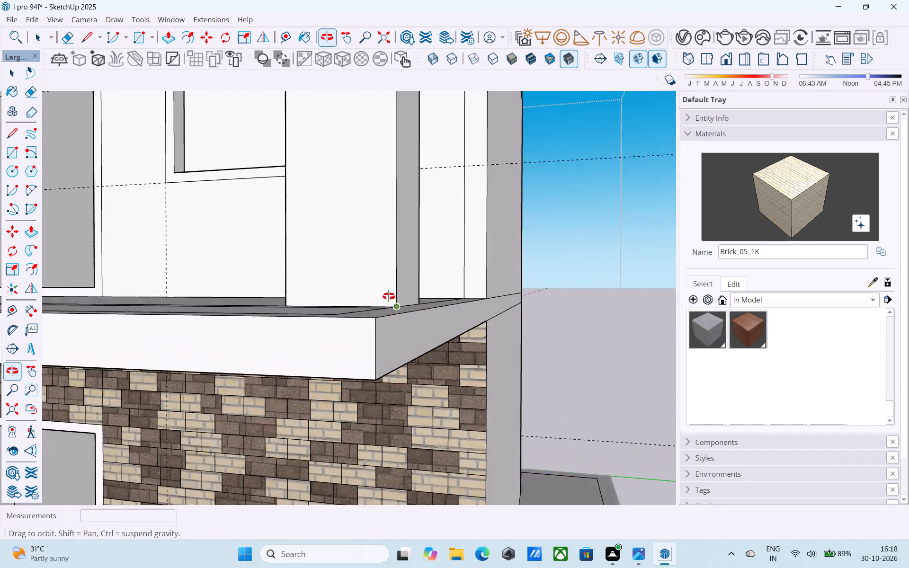
middle_drag(389, 296, 391, 205)
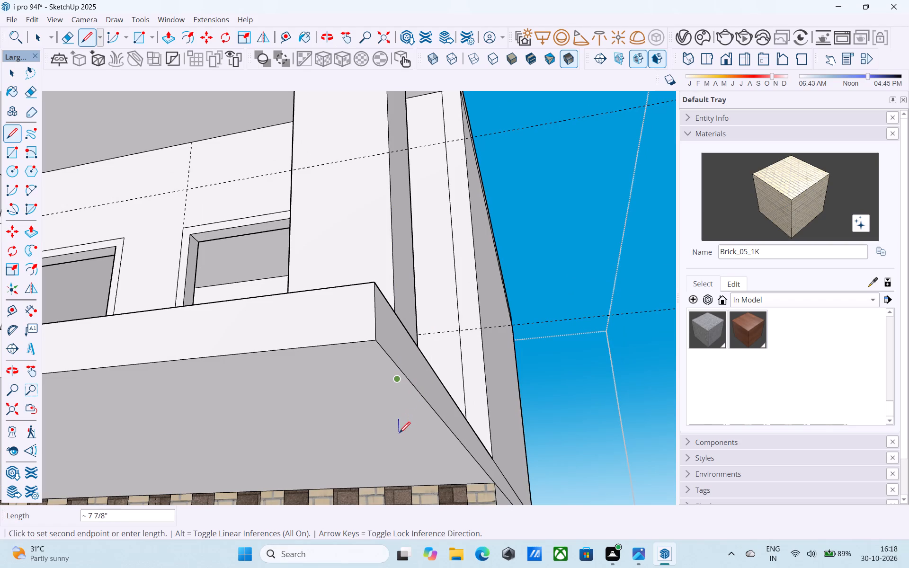
click(401, 424)
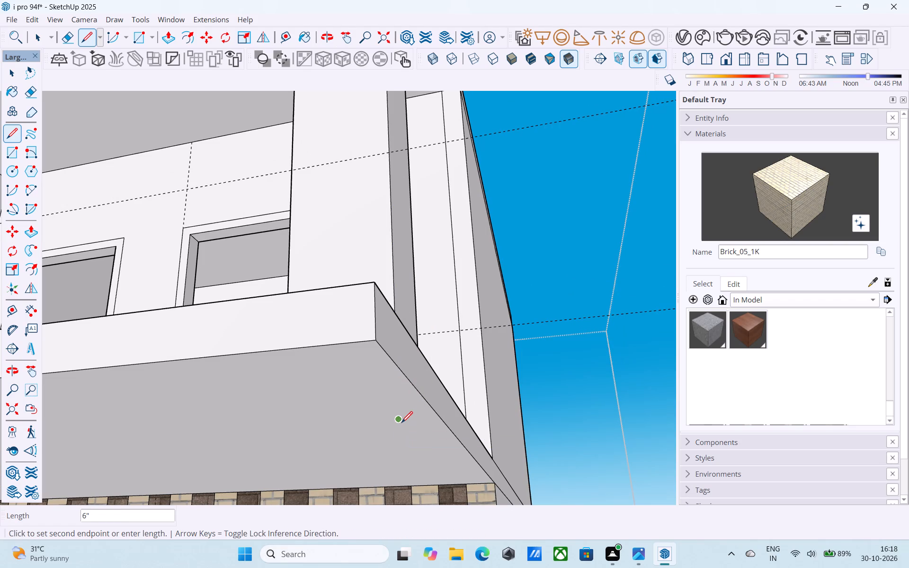
Draw a 1.5' by 1.5' square on the balcony slab's underside, starting at the lower end of the vertical line.
key(r)
click(400, 421)
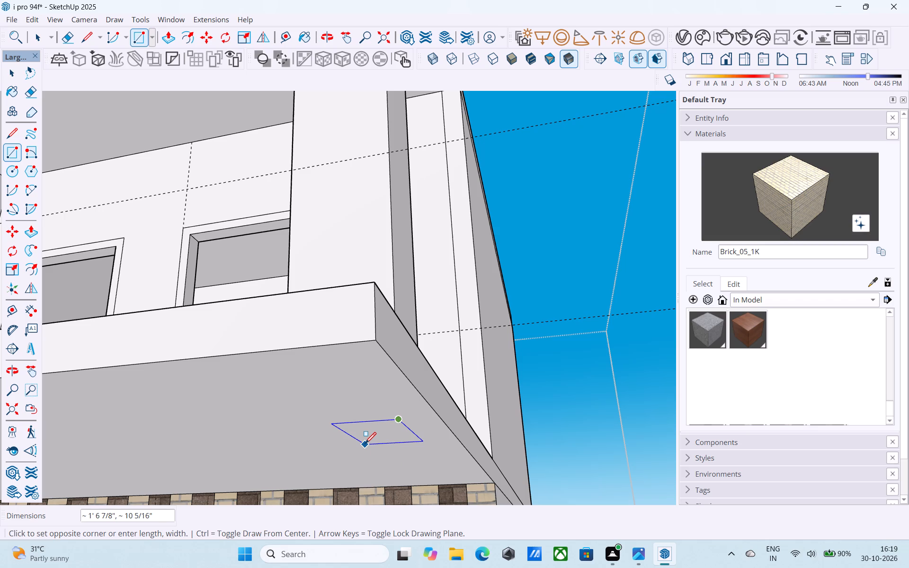
text(1.)
key(apostrophe)
key(BackSpace)
text(5',1.5')
key(Return)
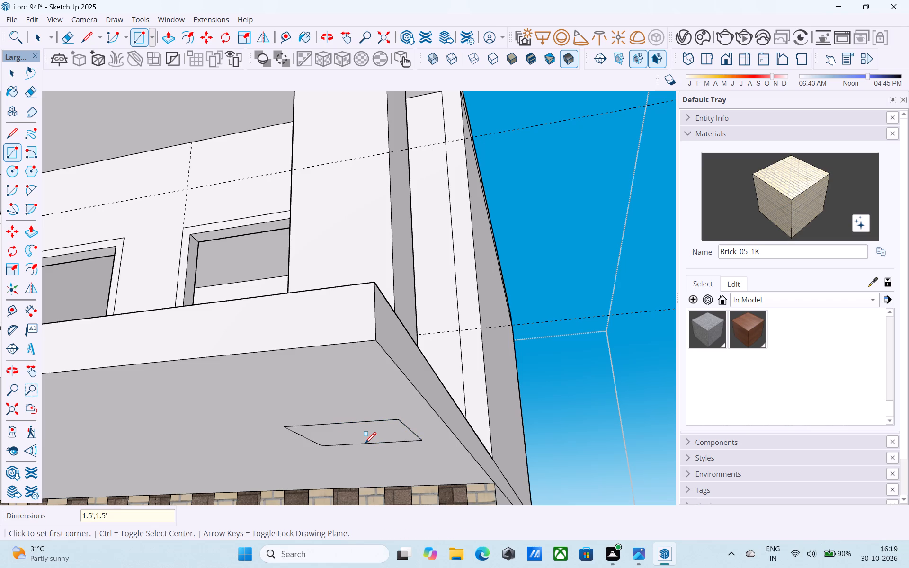
Pull the square on the slab's underside down 10' to the ground-floor porch surface as a lower corner column.
scroll(380, 411, down, 2)
middle_drag(377, 408, 388, 416)
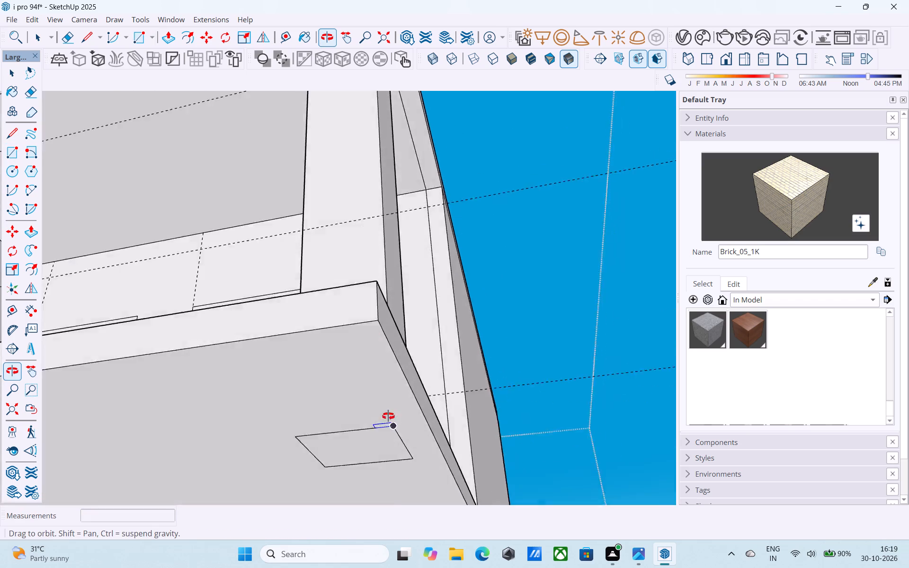
middle_drag(388, 416, 385, 447)
scroll(383, 340, down, 7)
middle_drag(384, 407, 396, 330)
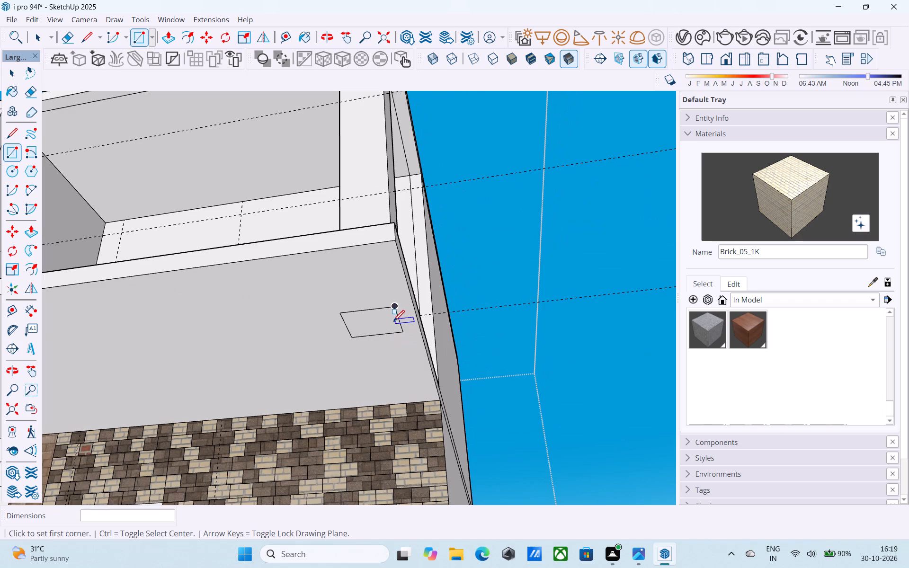
scroll(393, 322, up, 1)
key(space)
scroll(393, 322, up, 1)
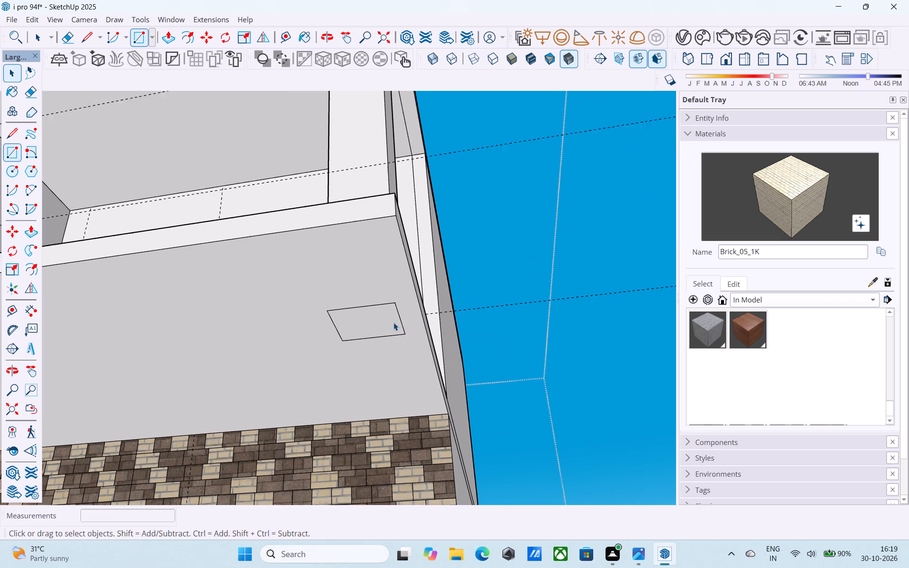
scroll(393, 322, up, 2)
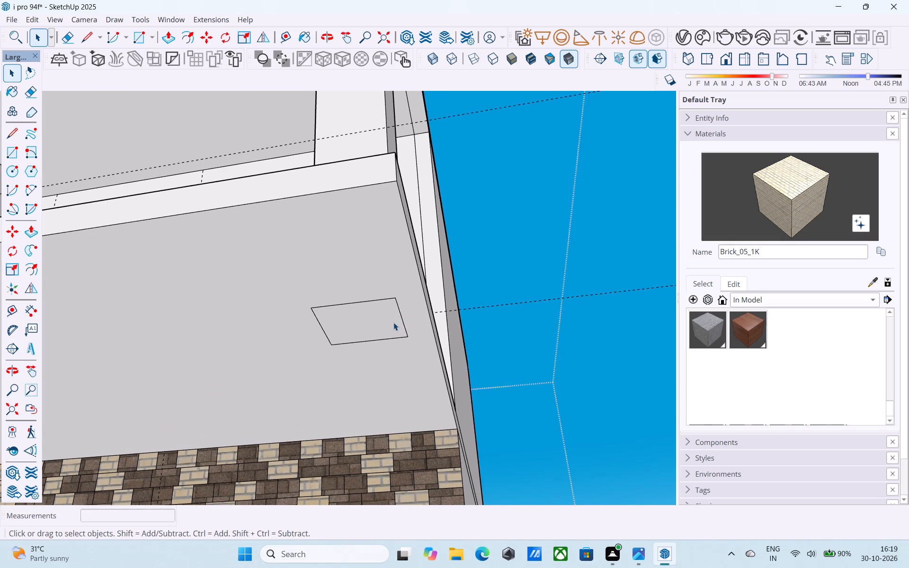
click(393, 322)
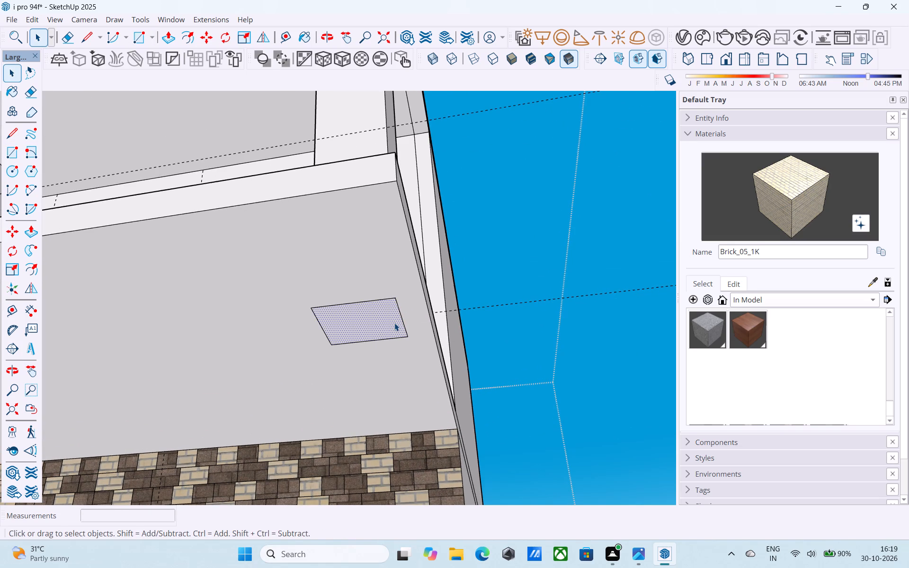
scroll(401, 310, down, 11)
scroll(430, 272, down, 3)
scroll(401, 288, up, 8)
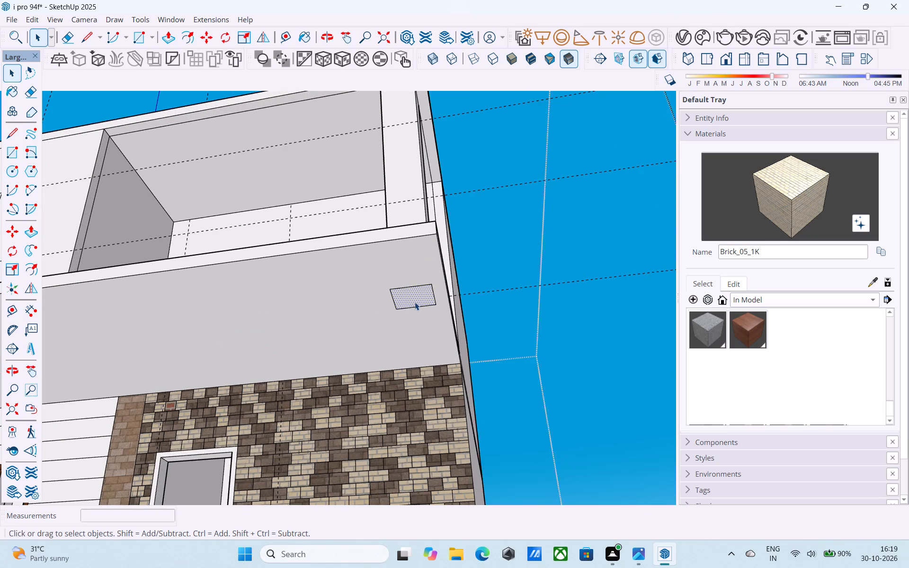
key(p)
click(415, 302)
scroll(410, 317, down, 6)
middle_drag(409, 312, 430, 494)
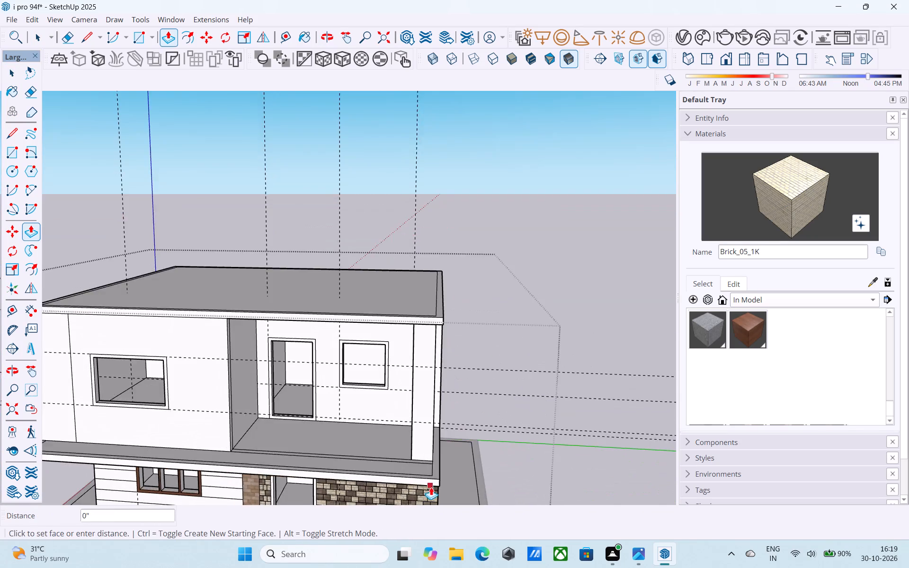
scroll(431, 485, down, 6)
middle_drag(432, 468, 431, 293)
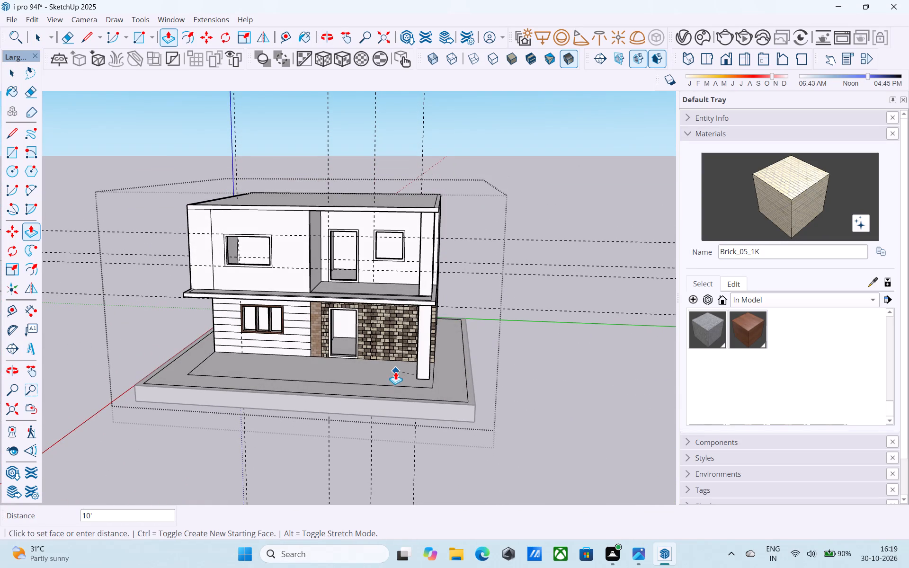
click(393, 377)
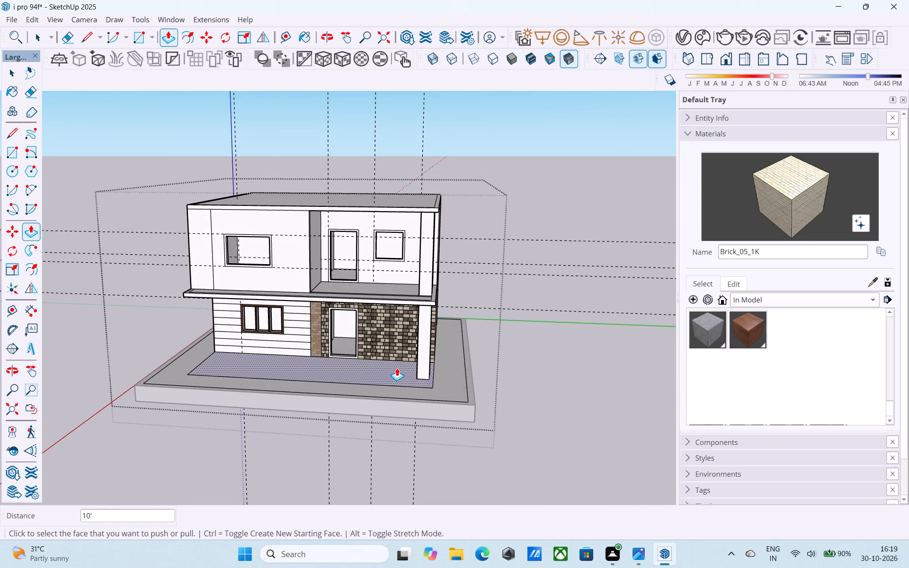
key(space)
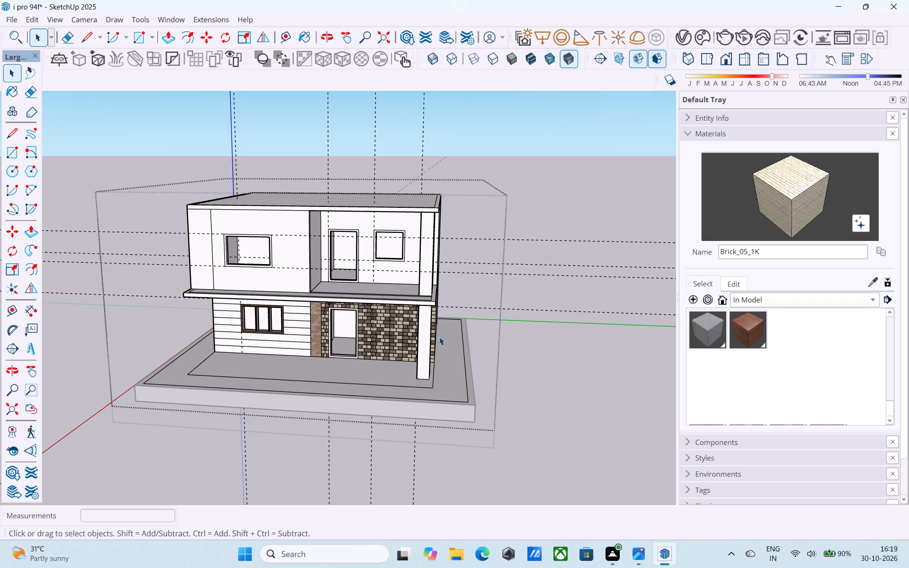
Pull the roof slab's side edge next to the balcony column outward 1' as an overhang.
scroll(446, 326, down, 5)
middle_drag(446, 327, 453, 231)
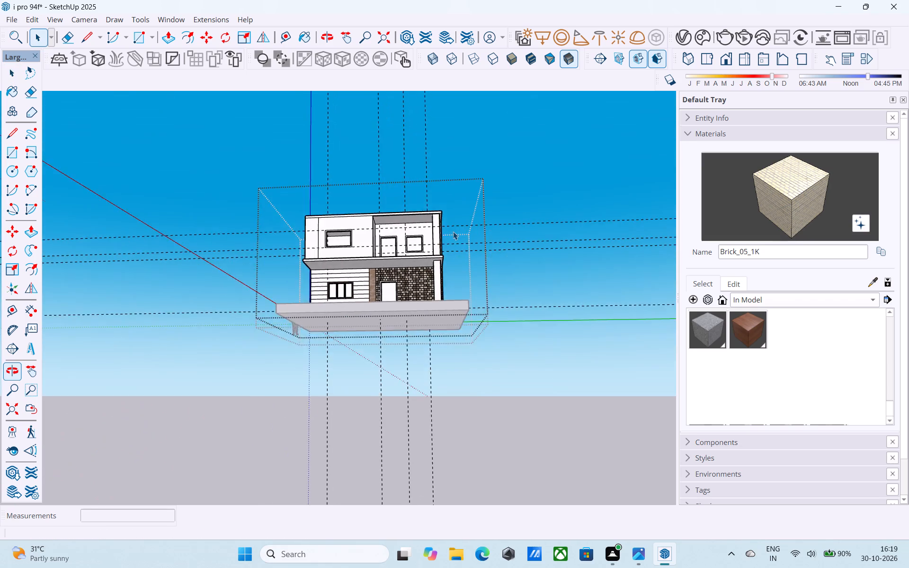
scroll(453, 231, up, 5)
middle_drag(453, 231, 407, 240)
middle_click(407, 240)
middle_drag(406, 240, 375, 240)
scroll(372, 236, up, 6)
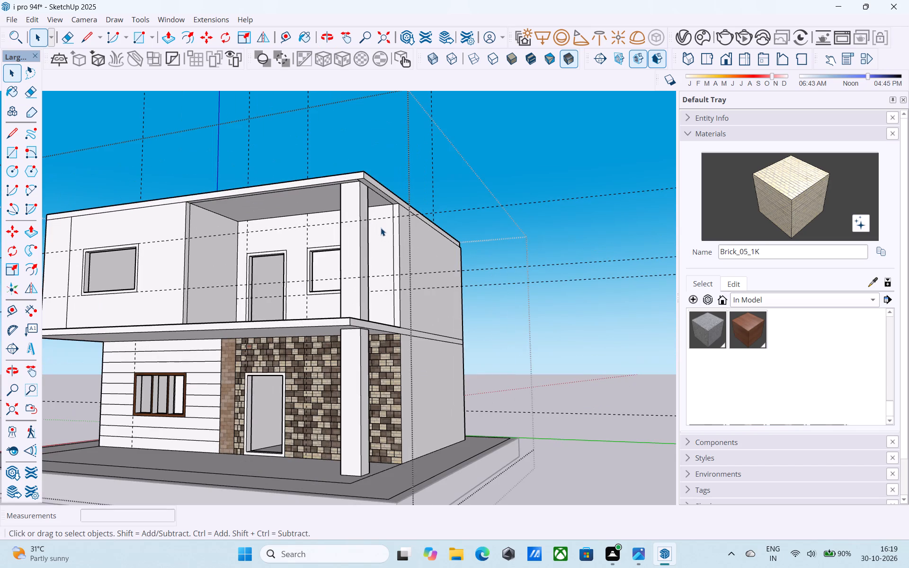
shift+middle_drag(381, 228, 430, 262)
scroll(429, 231, up, 1)
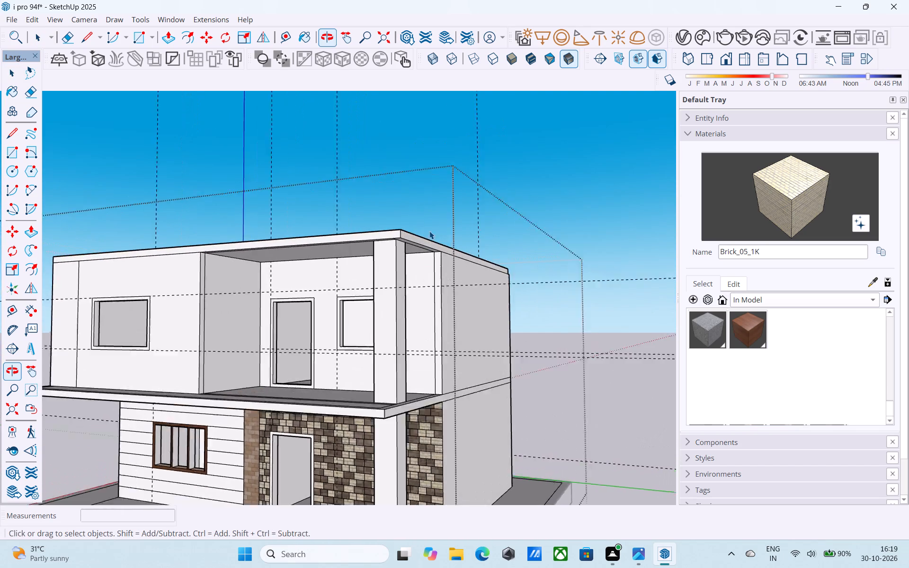
scroll(429, 231, up, 4)
click(418, 241)
key(p)
click(418, 241)
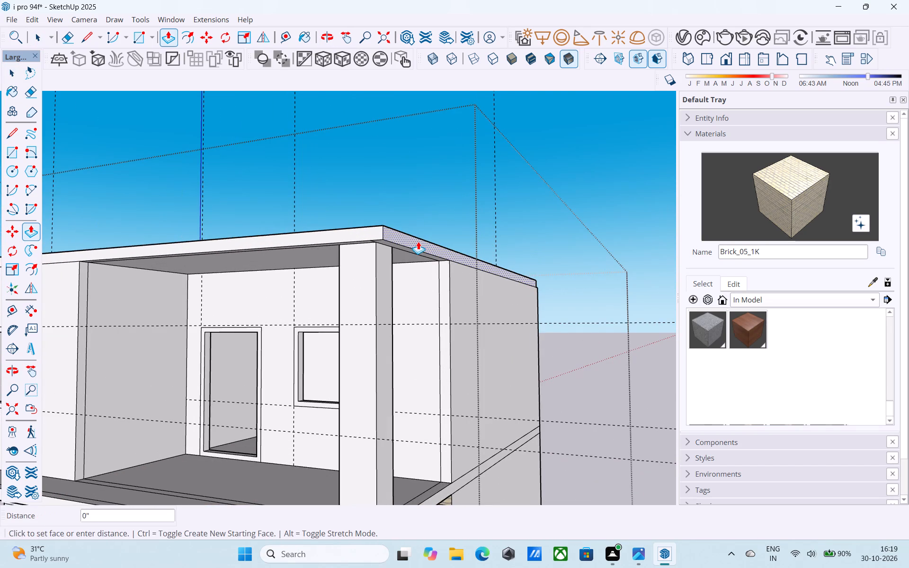
text(1')
key(Return)
Pull the balcony floor slab's side edge on the column side outward 1'.
scroll(322, 123, down, 5)
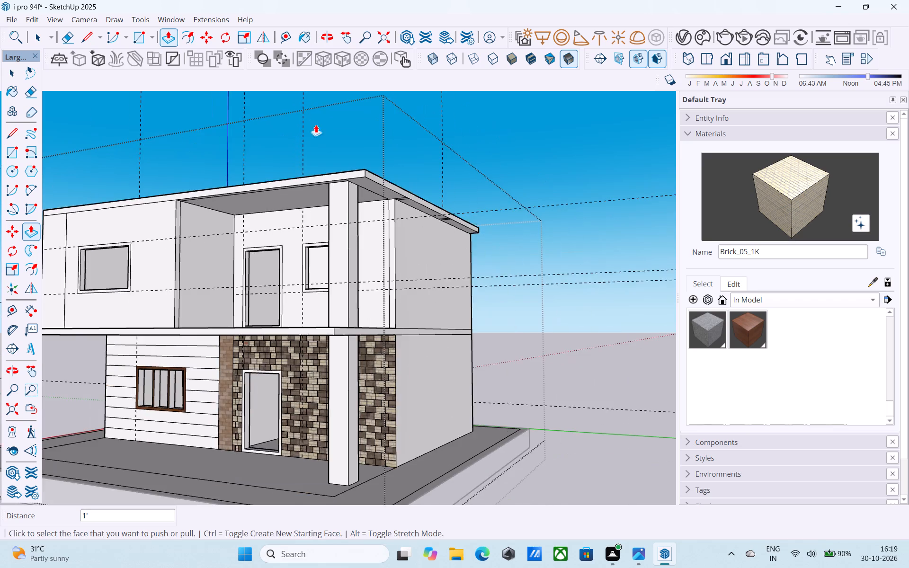
middle_drag(341, 230, 346, 202)
scroll(372, 304, up, 9)
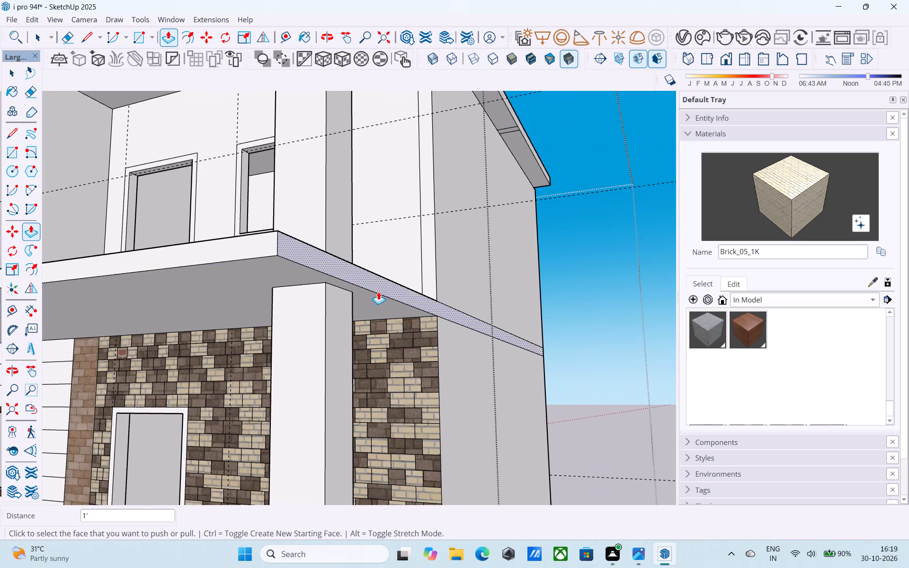
click(380, 285)
text(1')
key(Return)
Save the house model.
scroll(517, 525, down, 5)
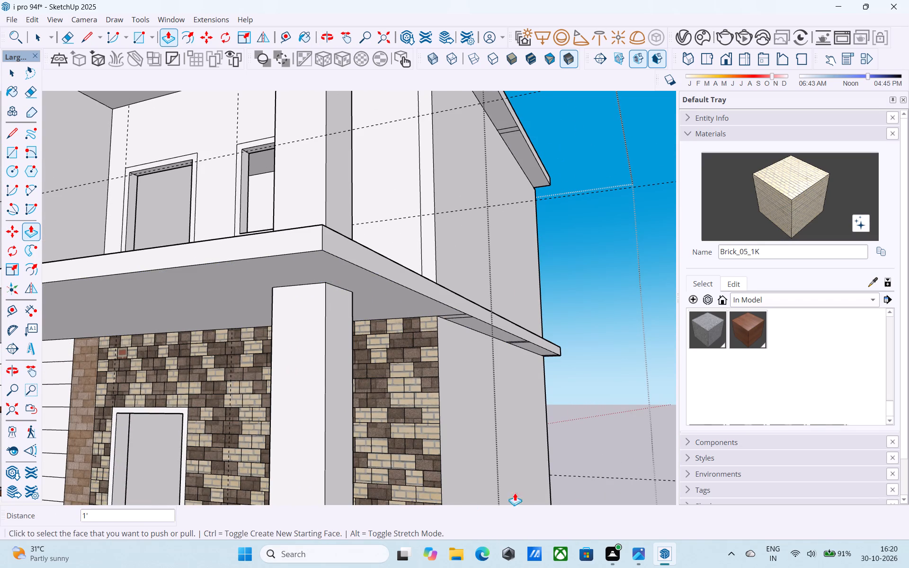
scroll(485, 454, down, 4)
middle_drag(490, 414, 516, 401)
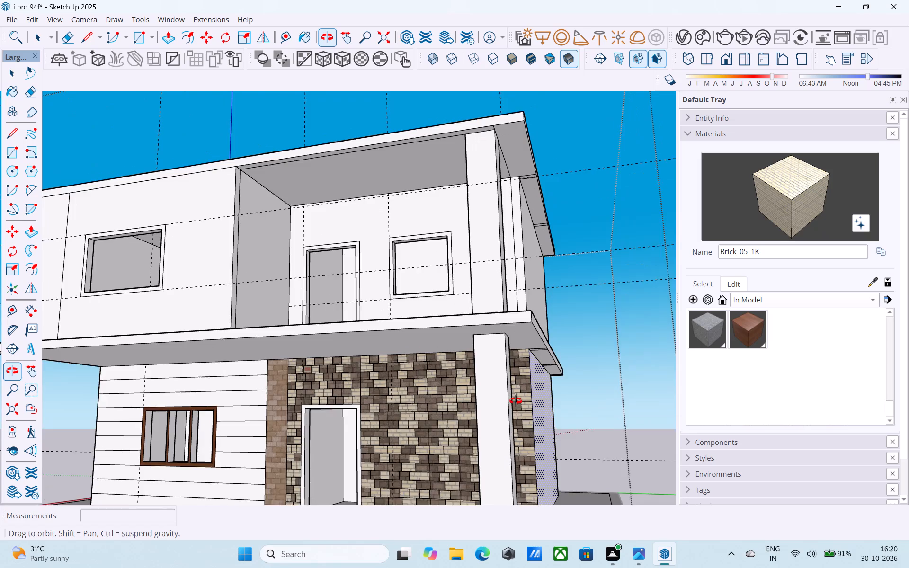
middle_drag(516, 401, 494, 436)
scroll(494, 436, down, 6)
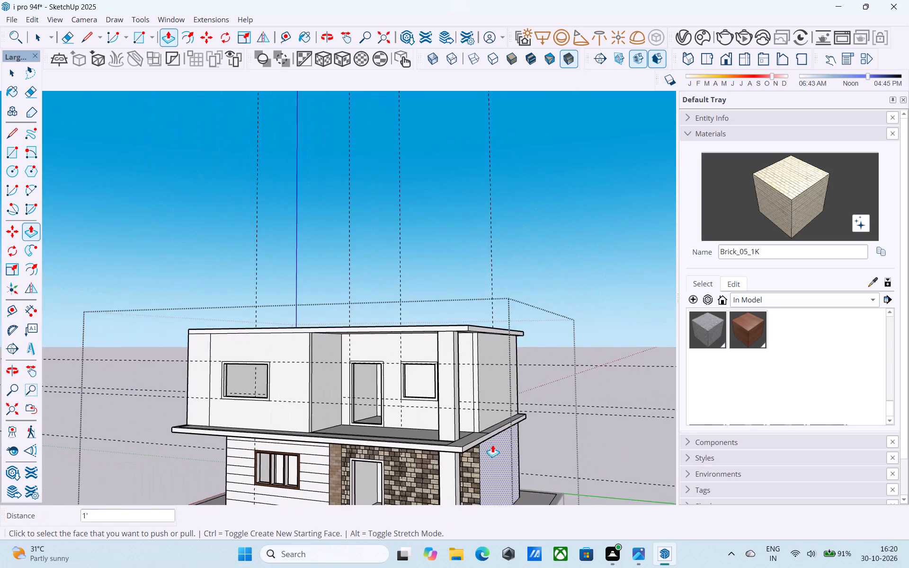
shift+middle_drag(500, 424, 504, 327)
key(ctrl+s)
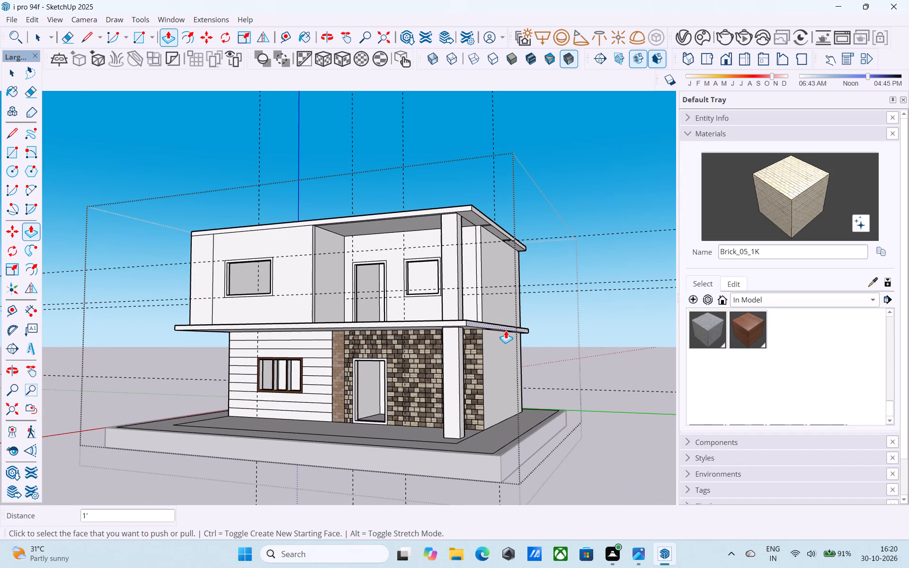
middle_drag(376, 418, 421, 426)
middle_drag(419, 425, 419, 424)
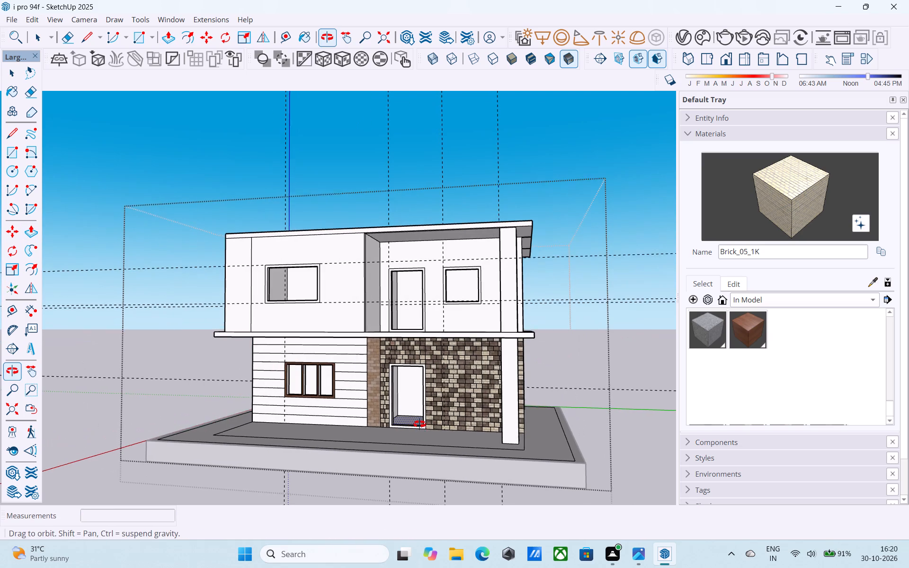
Examine the house front, upper-floor openings, balcony, overhangs and roof slab from several angles.
middle_drag(419, 424, 431, 431)
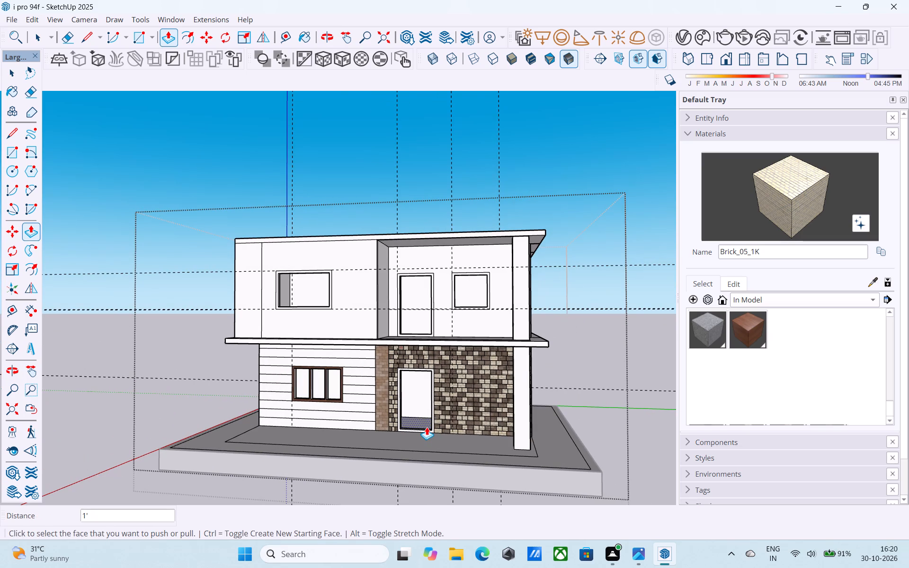
key(space)
scroll(428, 426, up, 3)
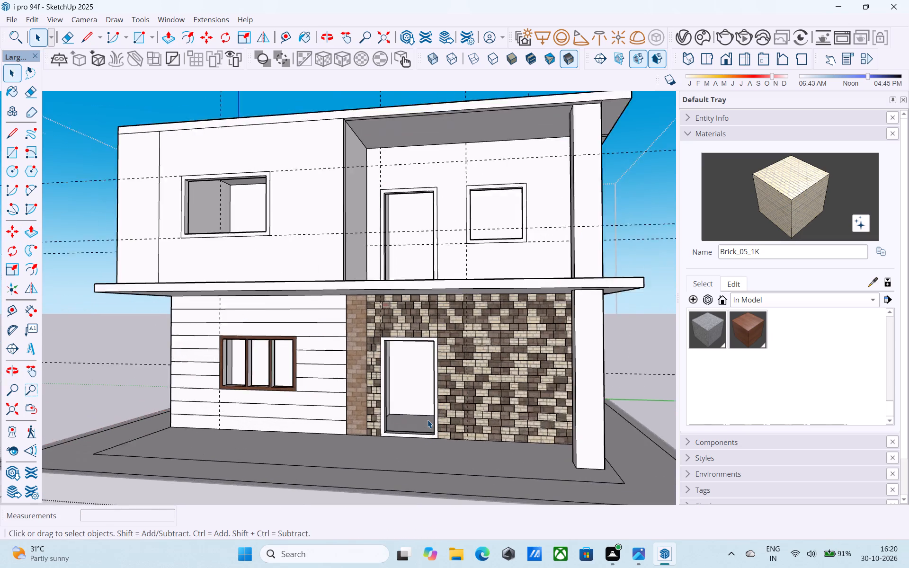
scroll(428, 420, up, 2)
scroll(428, 420, down, 3)
shift+middle_drag(428, 420, 427, 437)
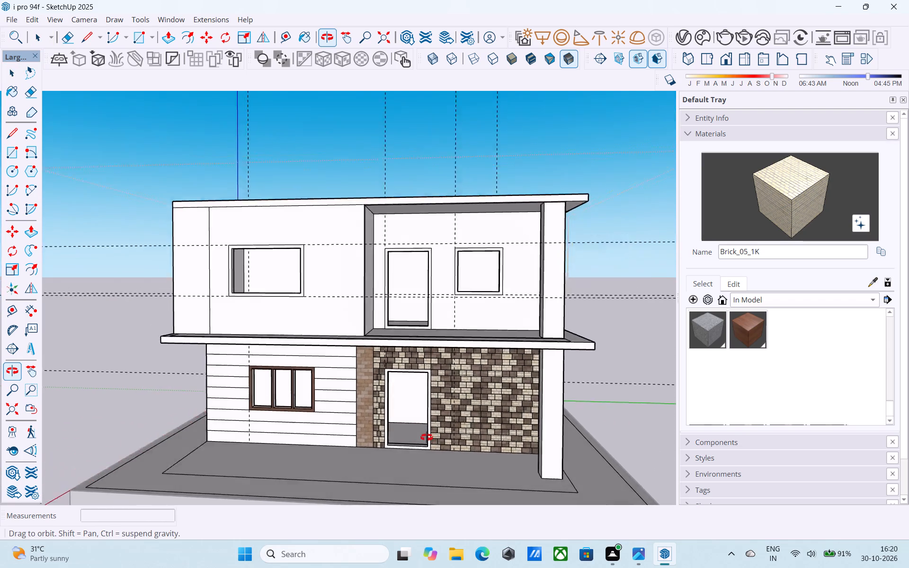
shift+middle_drag(427, 437, 307, 476)
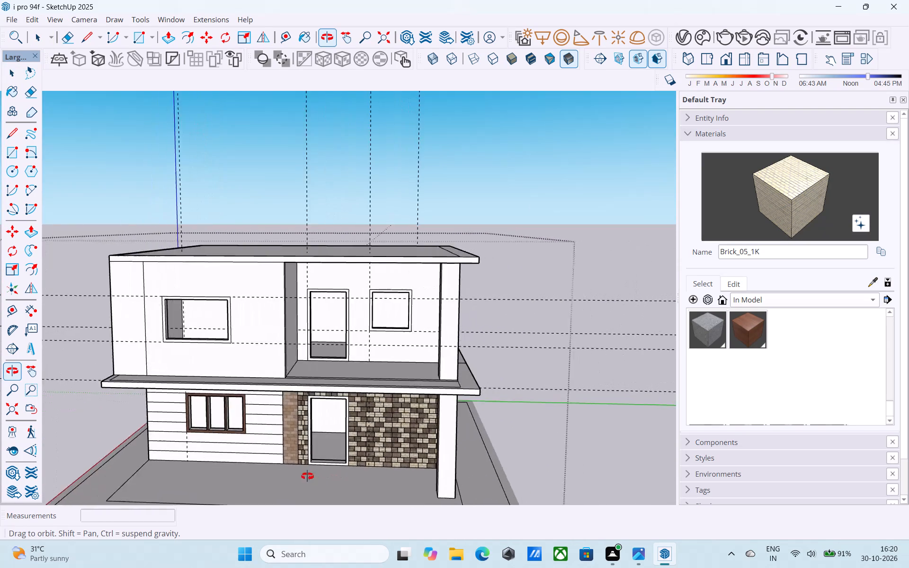
shift+middle_drag(307, 476, 340, 475)
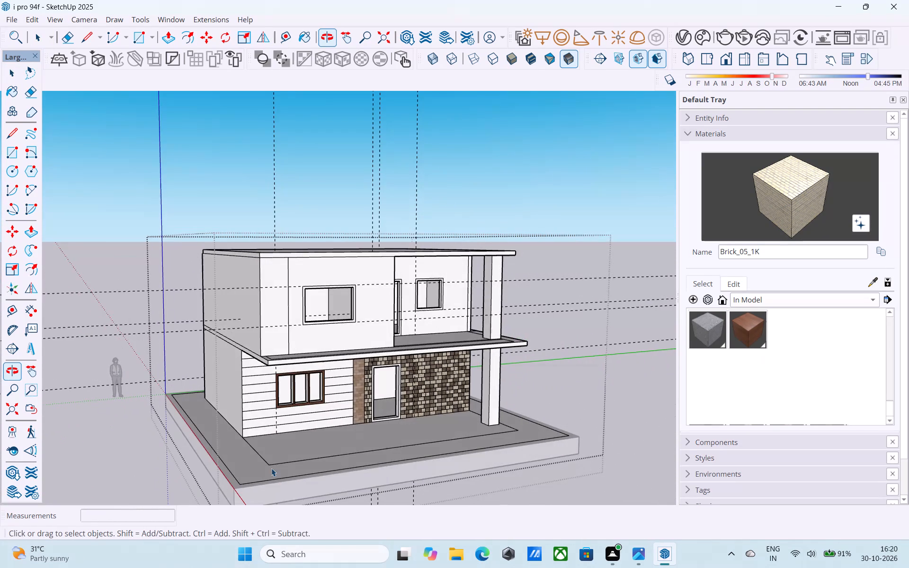
scroll(335, 343, up, 4)
scroll(317, 261, up, 6)
shift+middle_drag(358, 279, 356, 281)
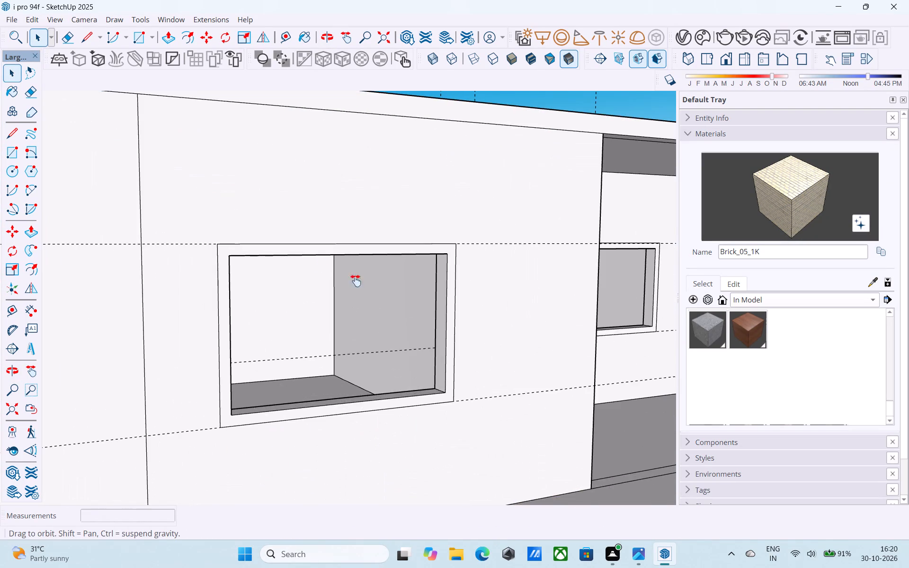
shift+middle_drag(356, 281, 339, 297)
scroll(339, 292, down, 5)
shift+middle_drag(331, 357, 328, 298)
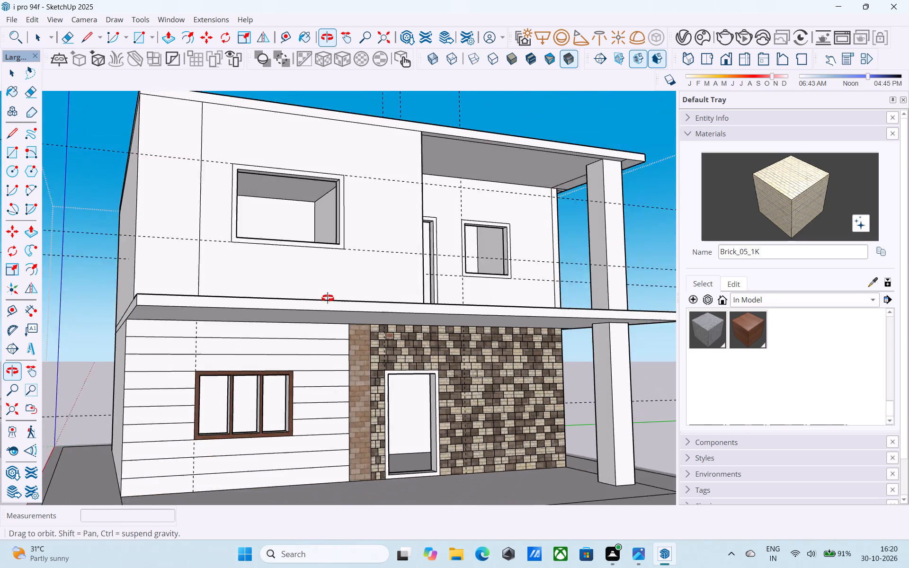
shift+middle_drag(328, 298, 379, 274)
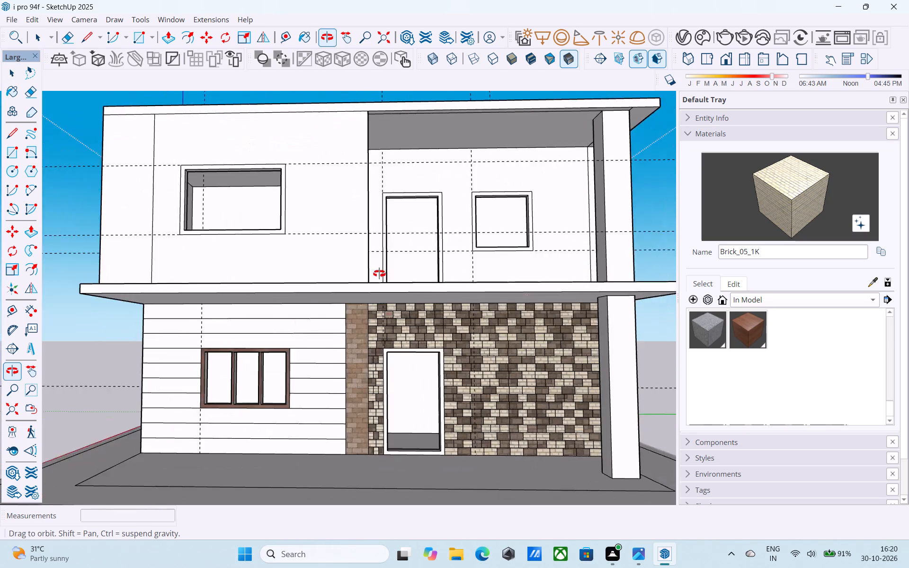
shift+middle_drag(379, 274, 388, 443)
middle_drag(392, 442, 397, 437)
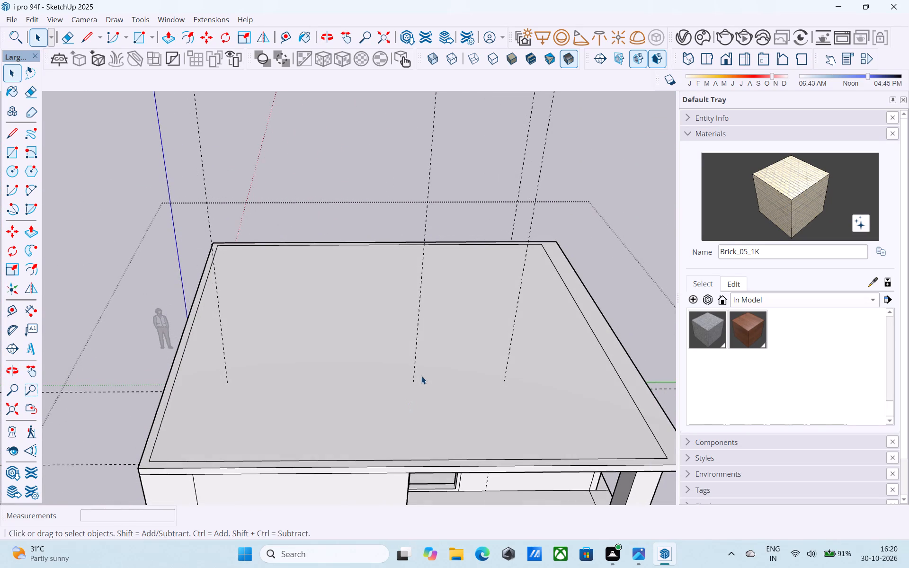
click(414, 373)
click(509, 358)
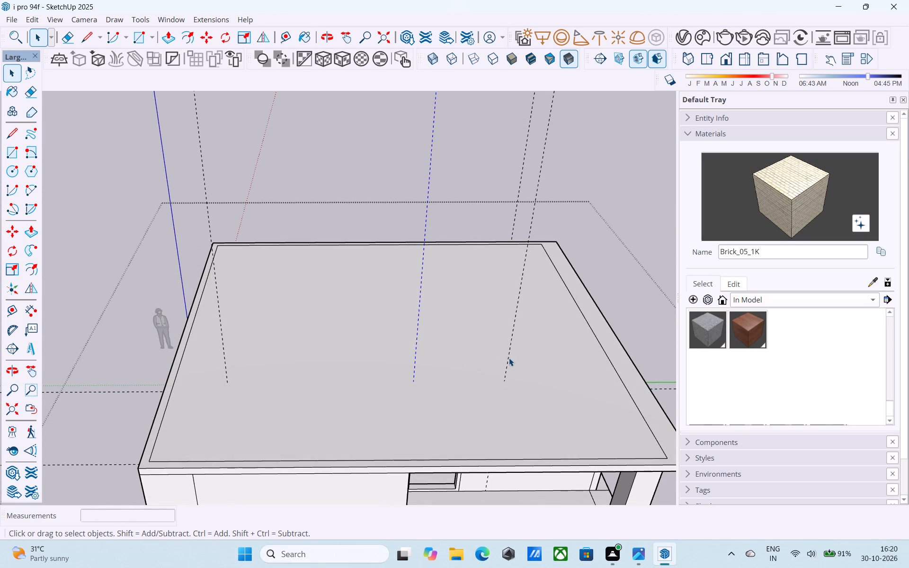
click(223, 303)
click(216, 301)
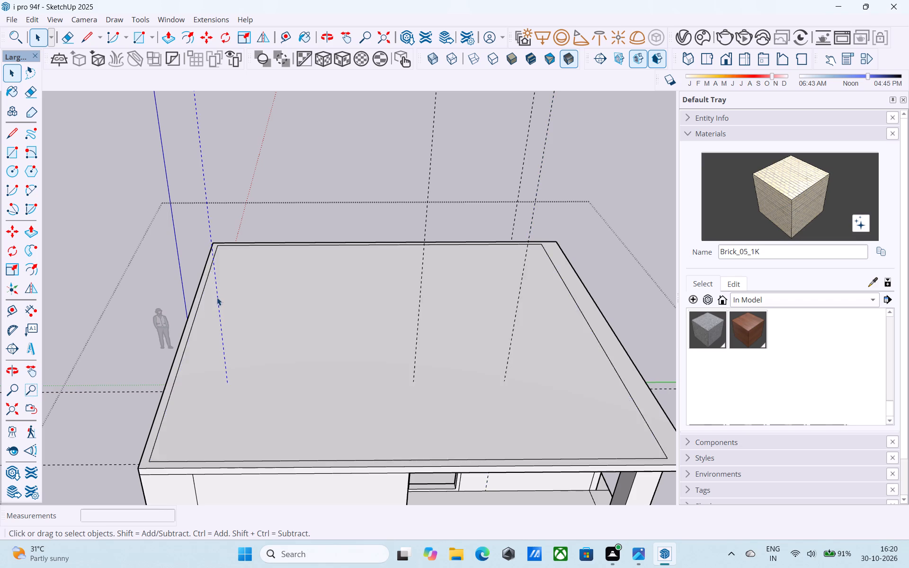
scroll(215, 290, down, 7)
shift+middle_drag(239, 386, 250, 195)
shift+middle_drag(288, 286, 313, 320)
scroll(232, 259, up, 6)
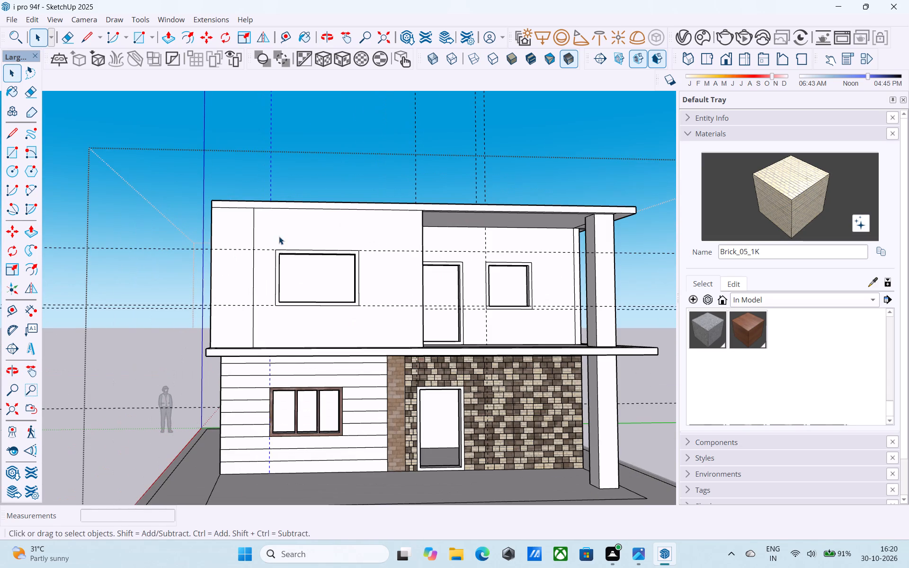
Draw a 4' by 15' rectangle on the roof from the inner border's front corner above the upper room.
middle_drag(282, 243, 289, 340)
scroll(289, 340, up, 1)
shift+middle_drag(303, 311, 307, 269)
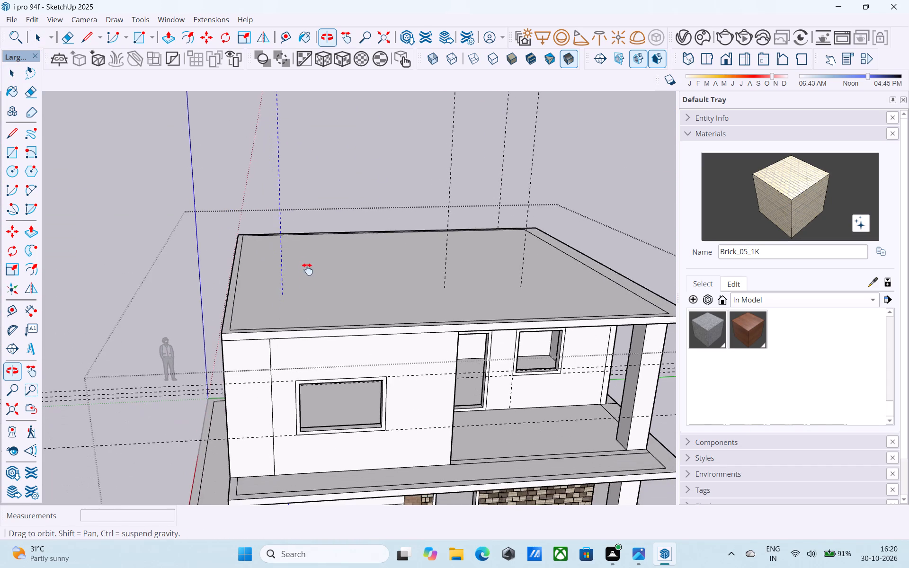
shift+middle_drag(307, 269, 326, 319)
scroll(326, 319, down, 3)
middle_drag(326, 320, 321, 310)
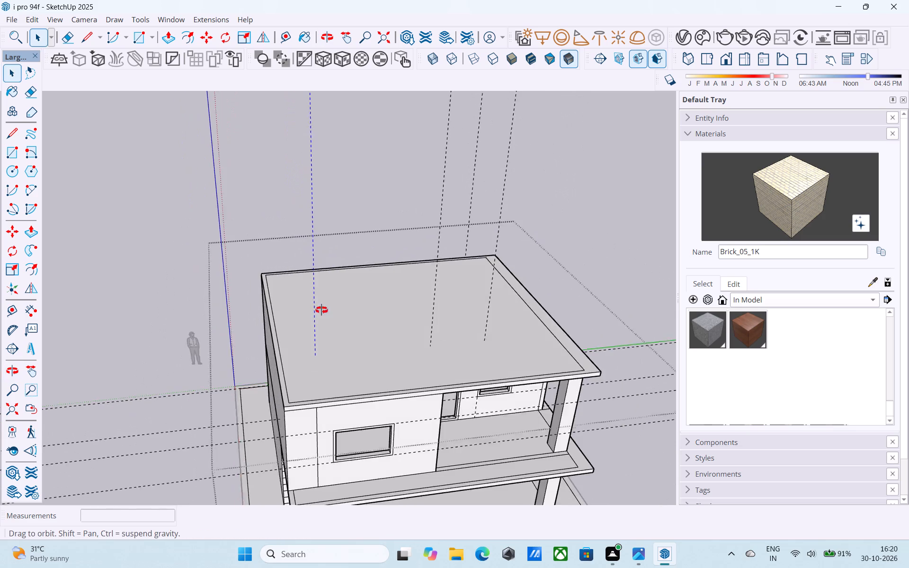
middle_drag(321, 310, 289, 275)
scroll(271, 317, up, 5)
key(r)
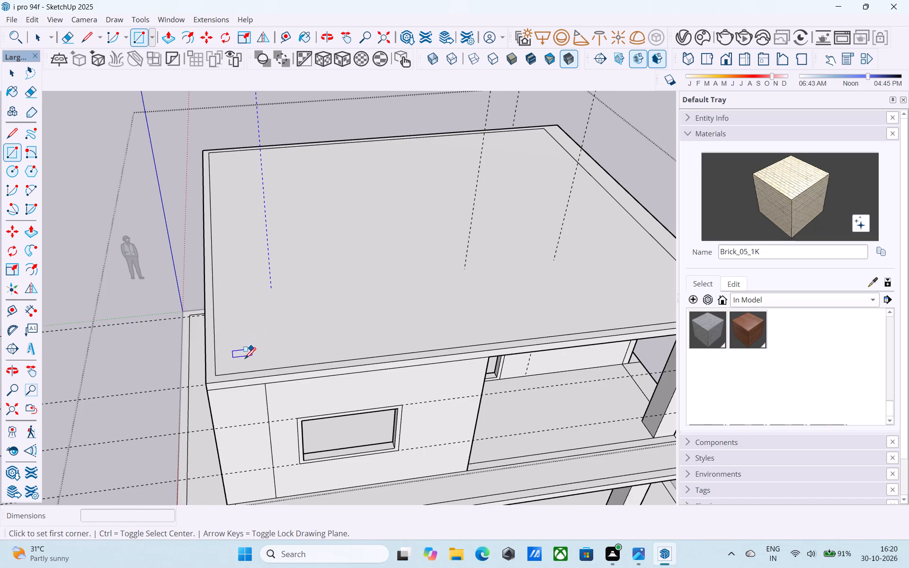
click(218, 372)
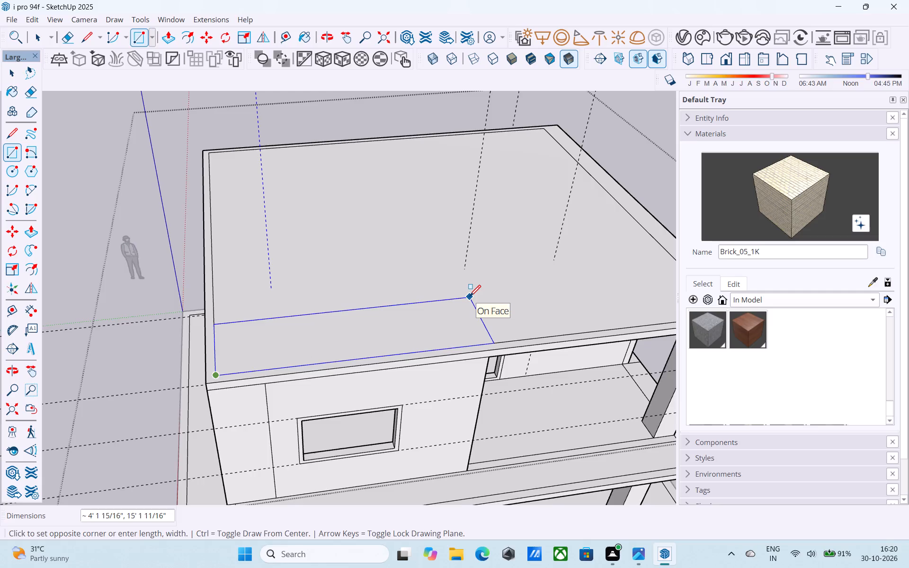
text(4',15')
key(Return)
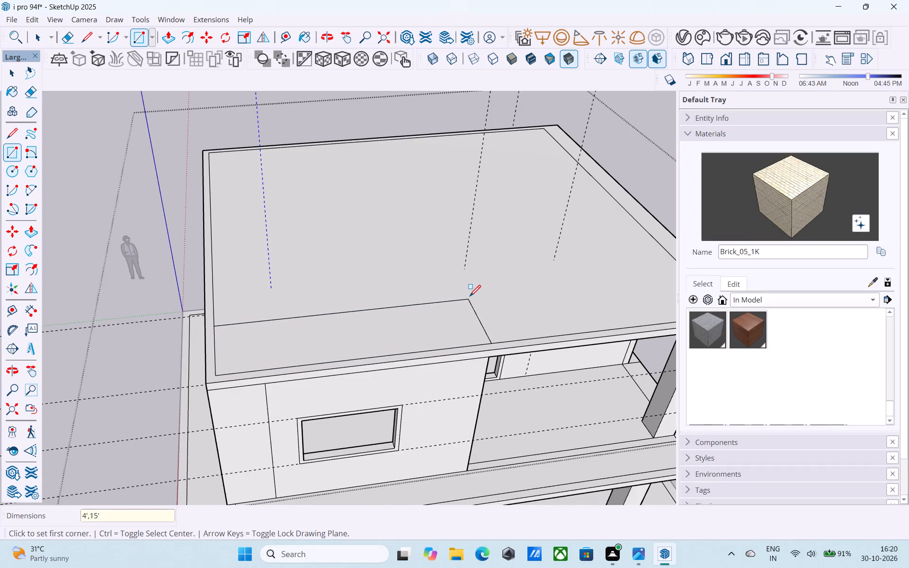
Extend the rectangle's two end edges across the roof border to the slab's outer edges with 6" lines.
scroll(470, 297, up, 2)
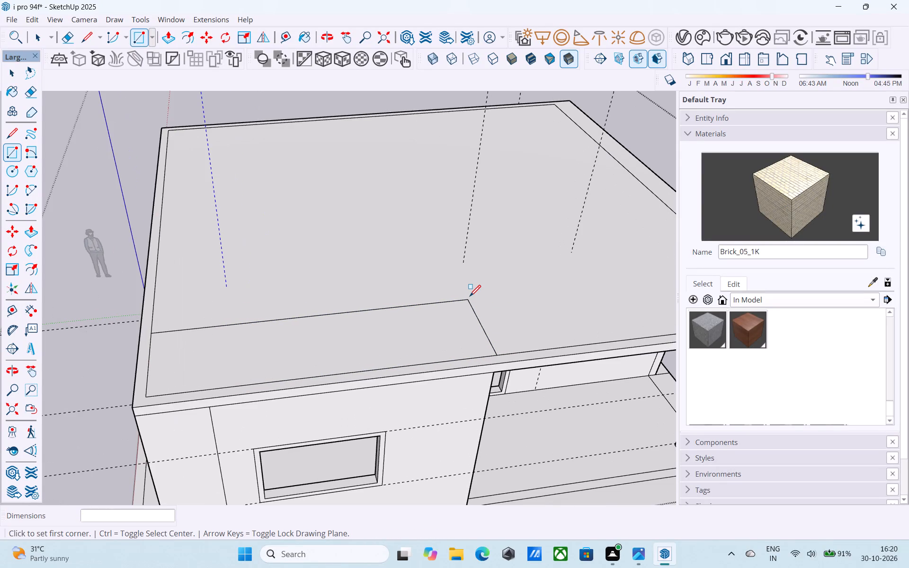
key(space)
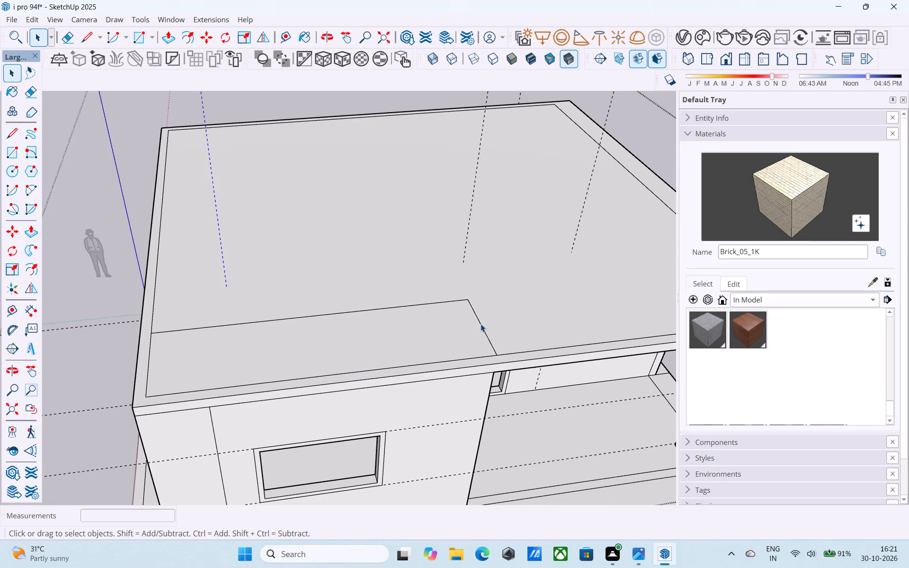
key(l)
click(495, 356)
click(499, 364)
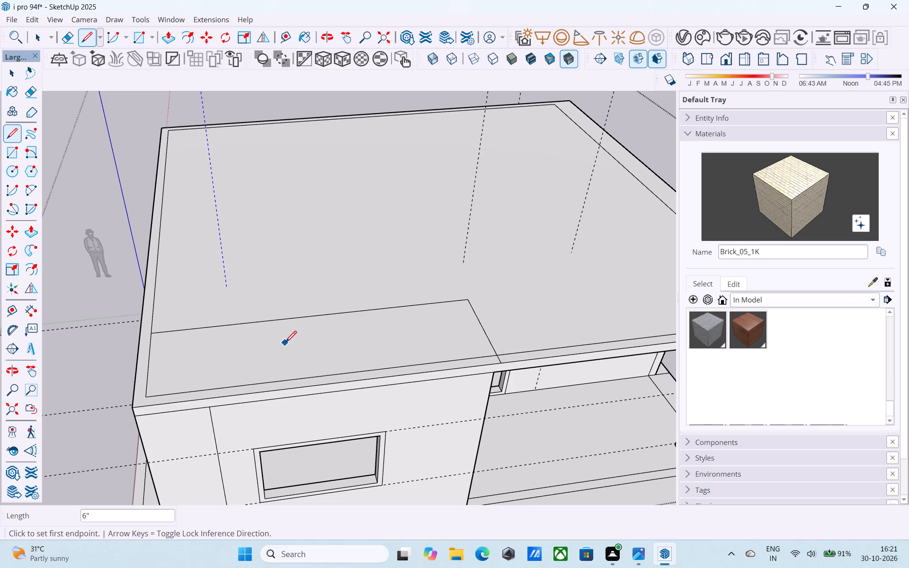
click(151, 334)
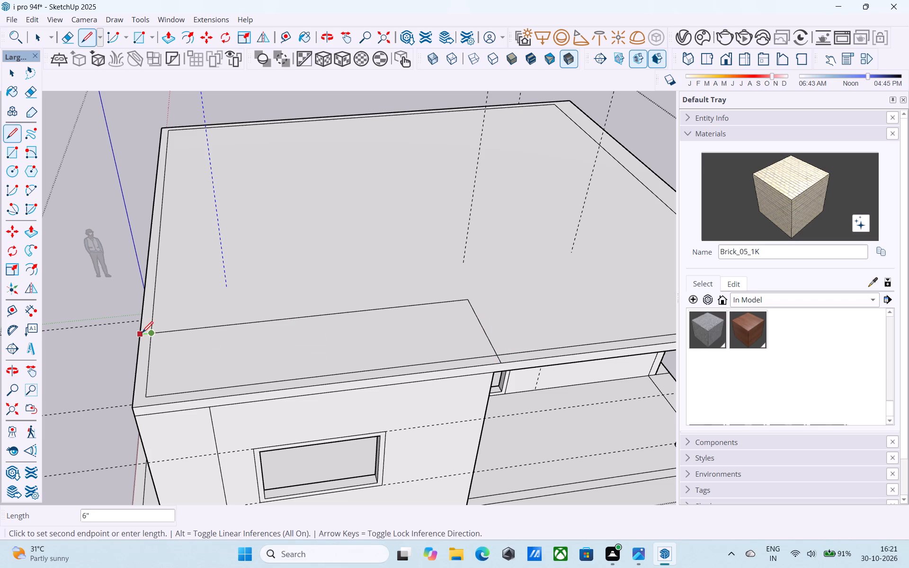
click(141, 334)
key(space)
Pull the L-shaped border strip above the upper room up 6' as a parapet wall.
click(226, 390)
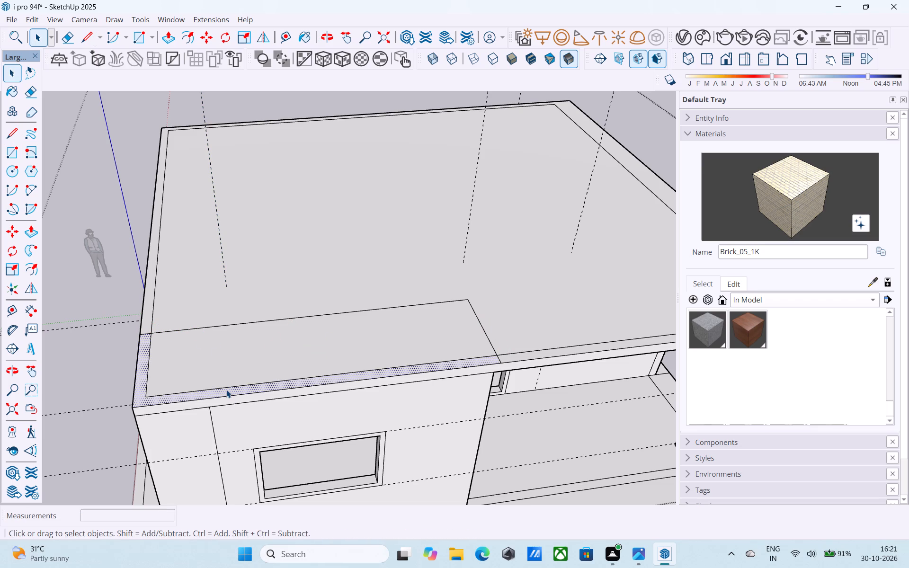
key(p)
click(226, 390)
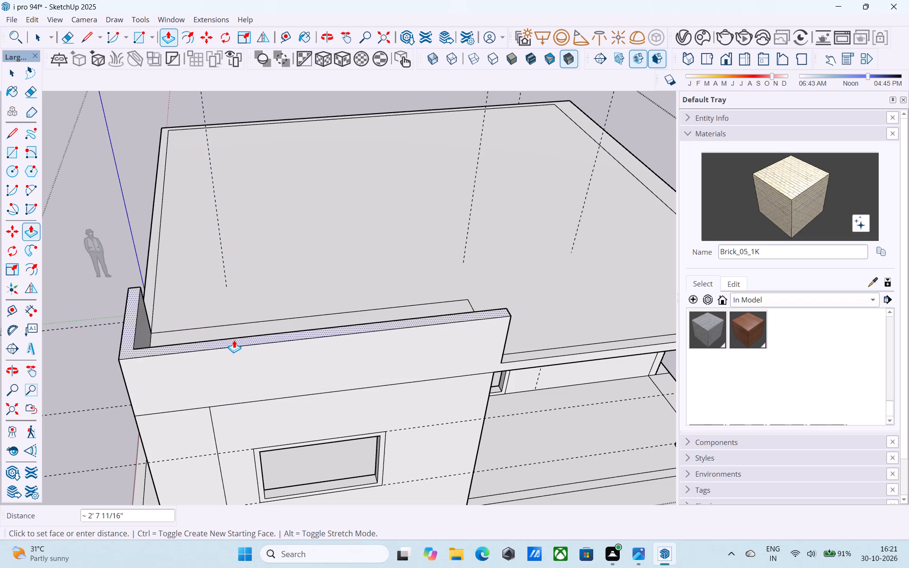
text(6')
key(Return)
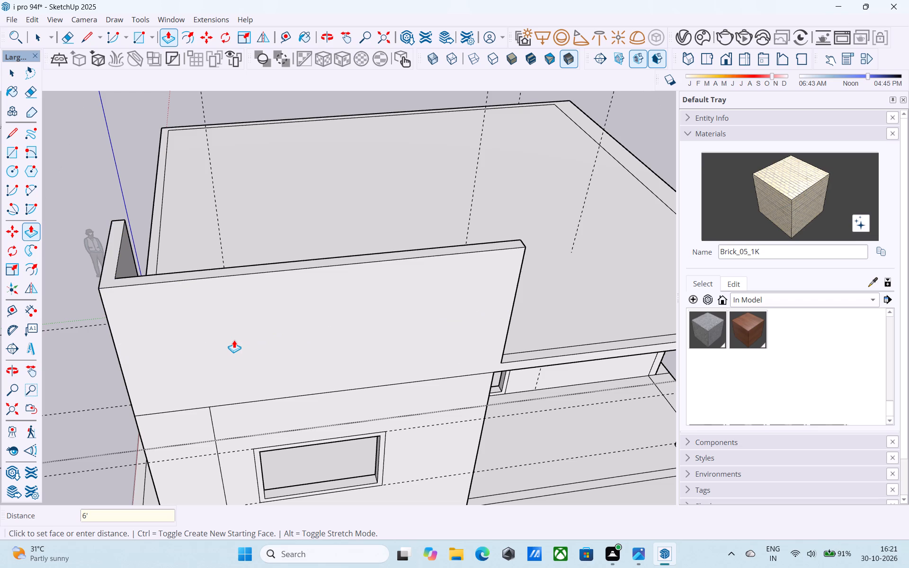
Push the parapet's balcony-side end face in 3" to align with the upper room's wall edge below.
scroll(234, 340, down, 9)
middle_drag(238, 352, 213, 256)
scroll(303, 221, up, 5)
shift+middle_drag(301, 221, 286, 239)
shift+scroll(286, 239, up, 4)
shift+middle_drag(312, 271, 339, 287)
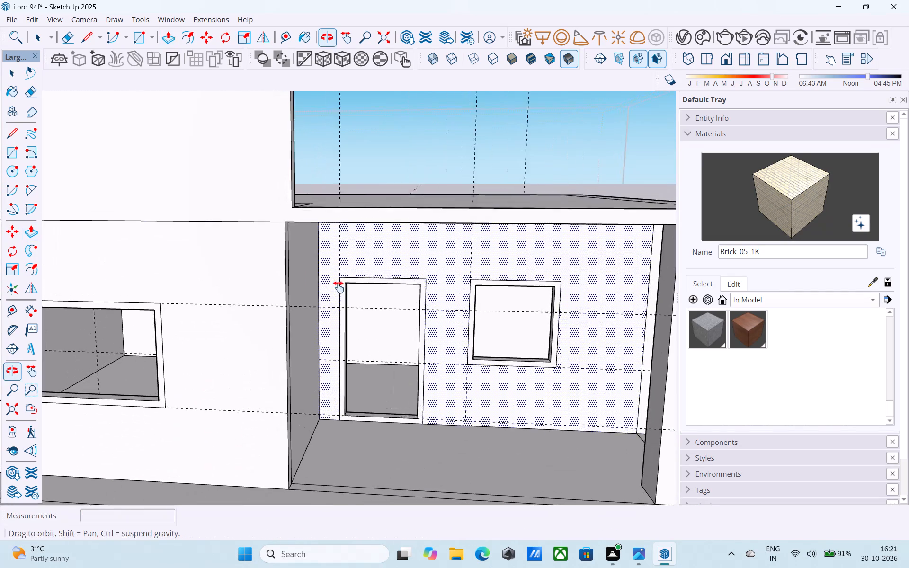
shift+middle_drag(339, 287, 394, 331)
middle_drag(388, 337, 196, 329)
key(space)
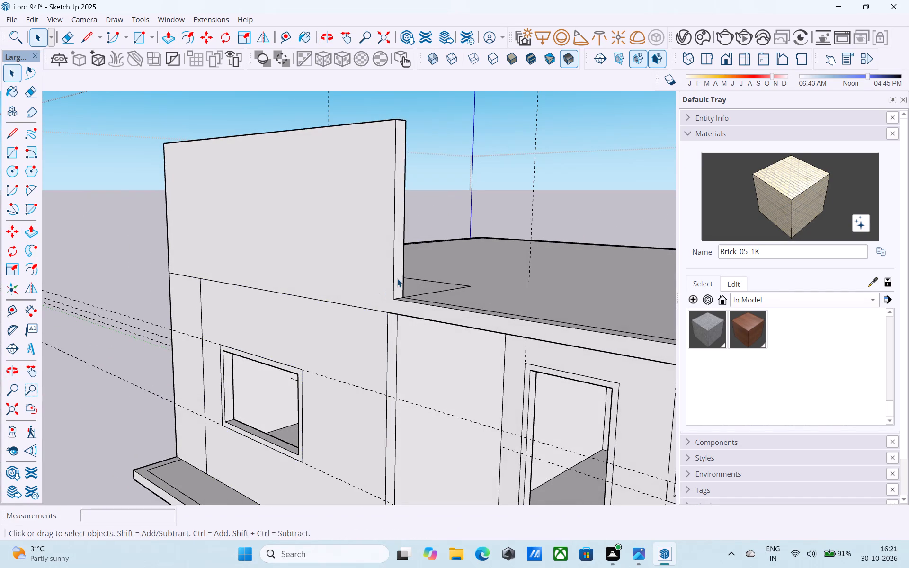
click(398, 279)
key(p)
click(398, 280)
click(393, 355)
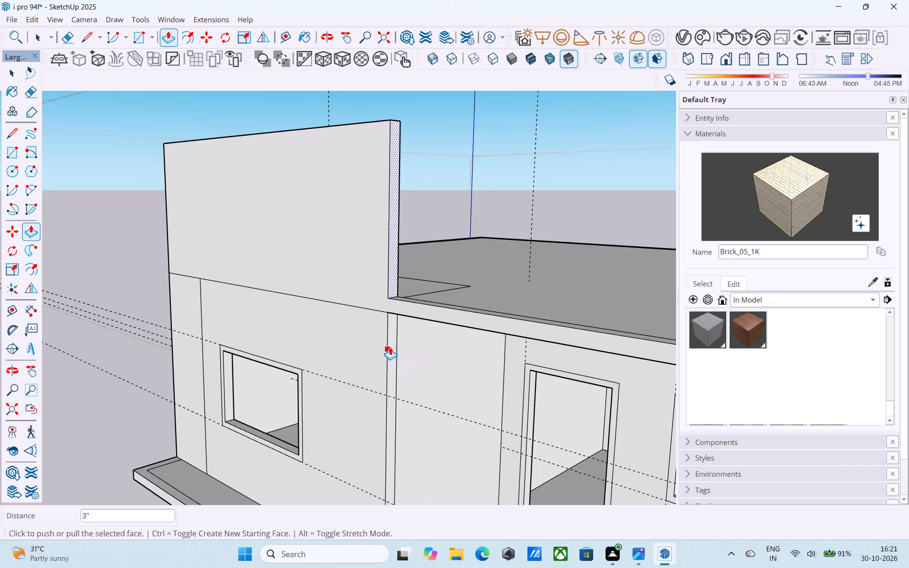
Draw a vertical line on the parapet's front face, continuing the upper wall's vertical line up to the parapet top.
scroll(390, 347, down, 4)
middle_drag(390, 347, 609, 322)
scroll(572, 315, down, 12)
shift+middle_drag(375, 348, 430, 357)
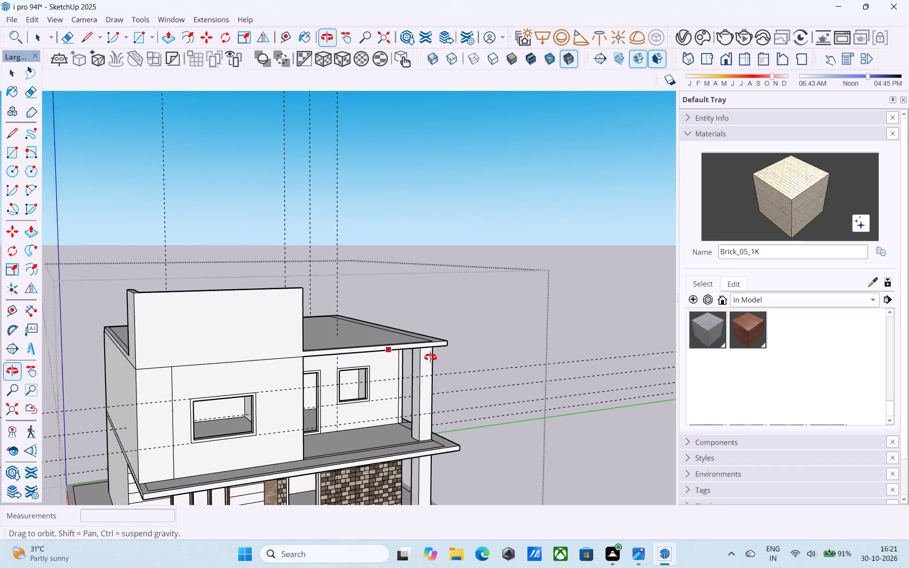
shift+middle_drag(430, 357, 411, 325)
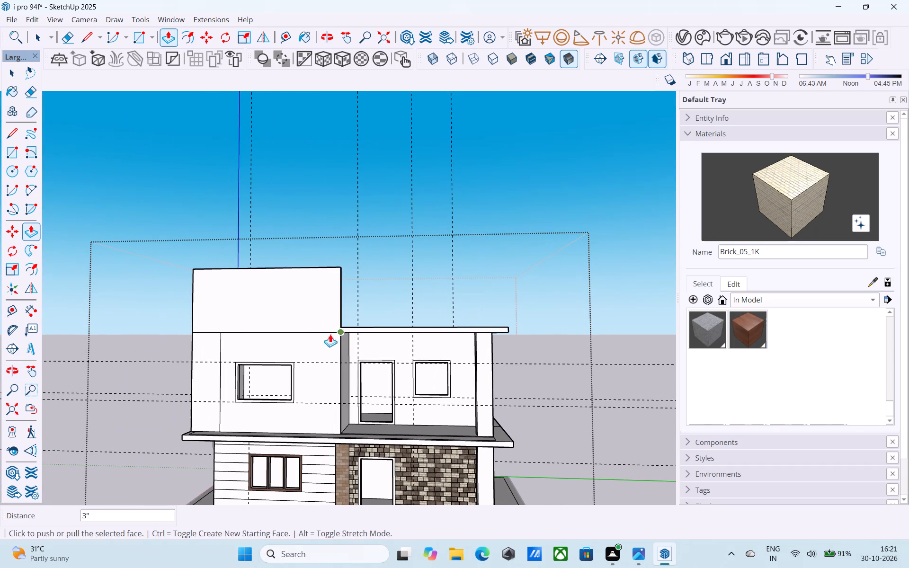
scroll(299, 333, up, 6)
shift+middle_drag(293, 335, 294, 253)
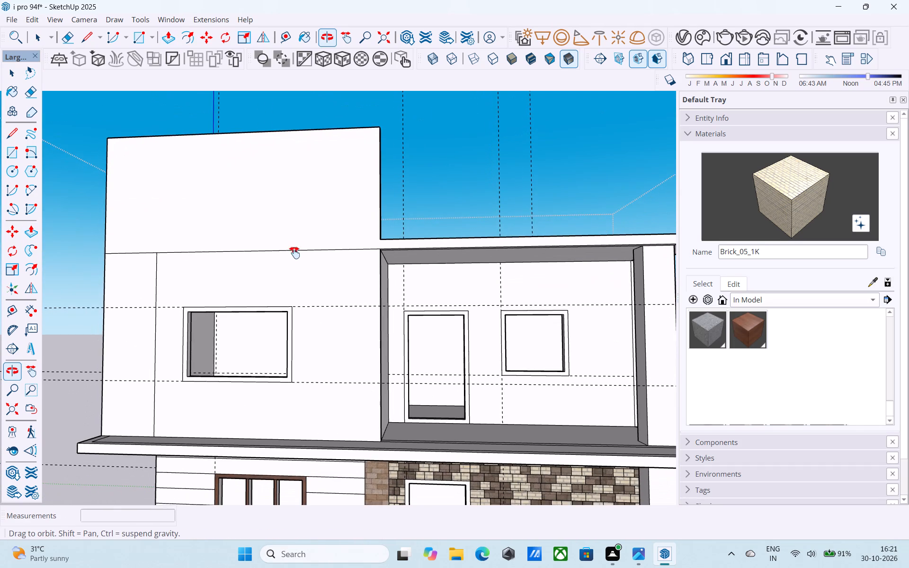
shift+middle_drag(294, 253, 351, 275)
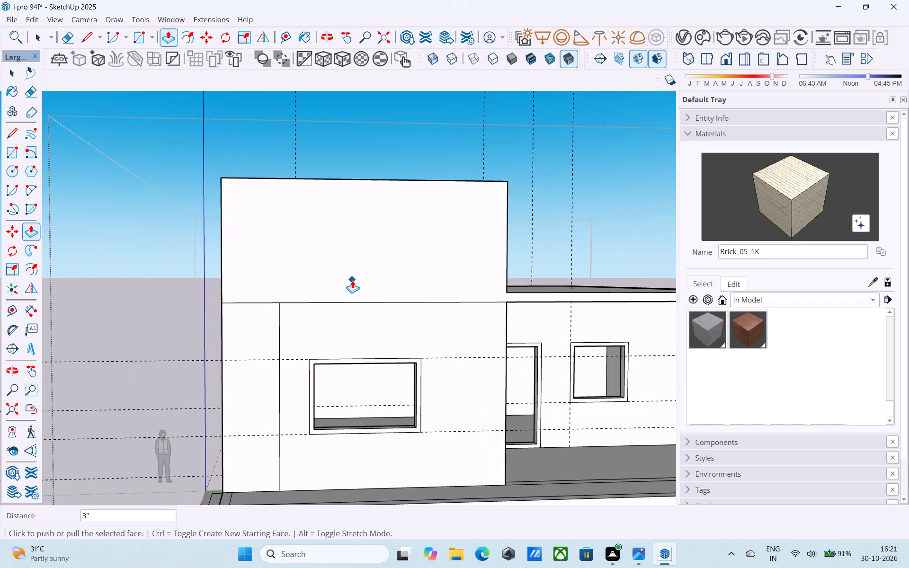
shift+middle_drag(342, 283, 333, 278)
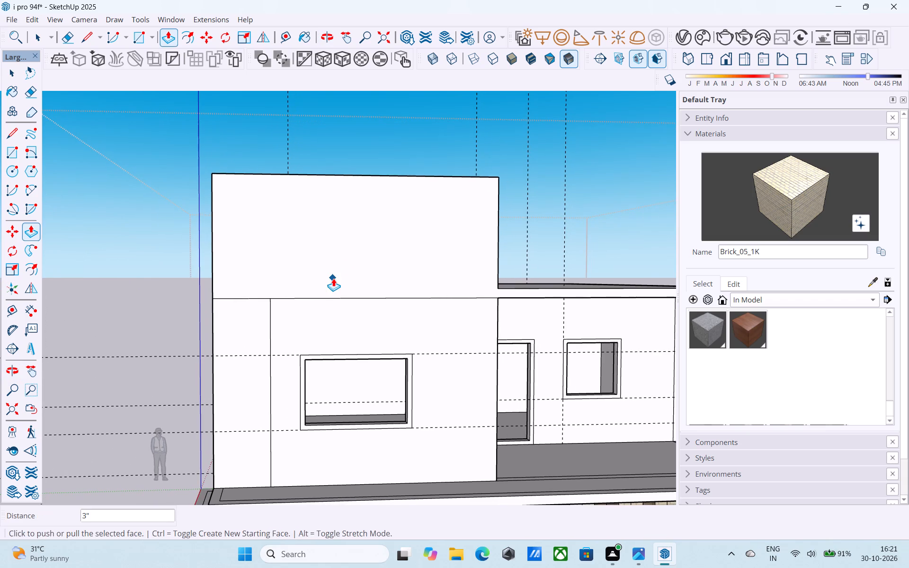
key(l)
click(272, 297)
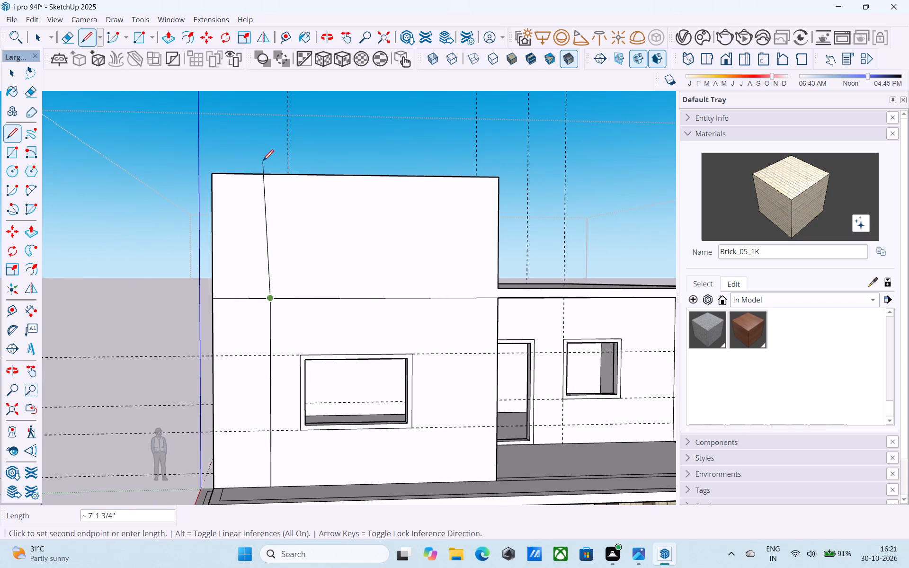
click(268, 175)
key(space)
Copy the bottom edge of the upper front room's window frame 6" down the wall face.
scroll(266, 174, down, 4)
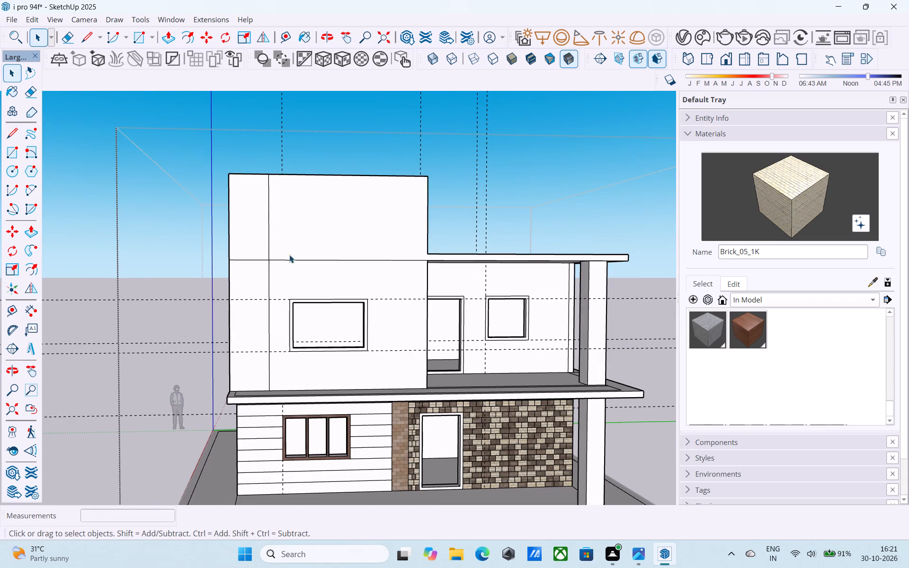
middle_drag(313, 280, 309, 276)
shift+middle_drag(283, 334, 308, 333)
scroll(327, 354, up, 9)
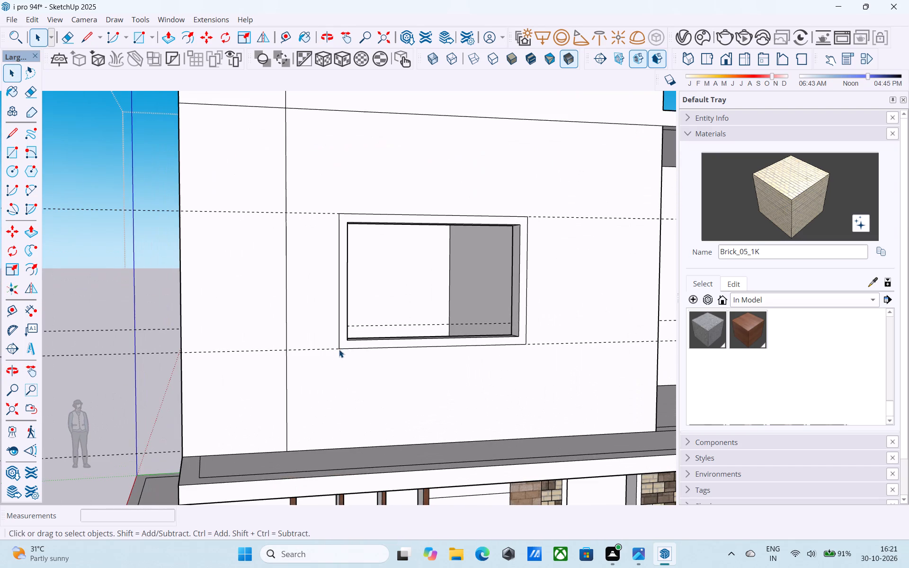
click(345, 346)
click(347, 348)
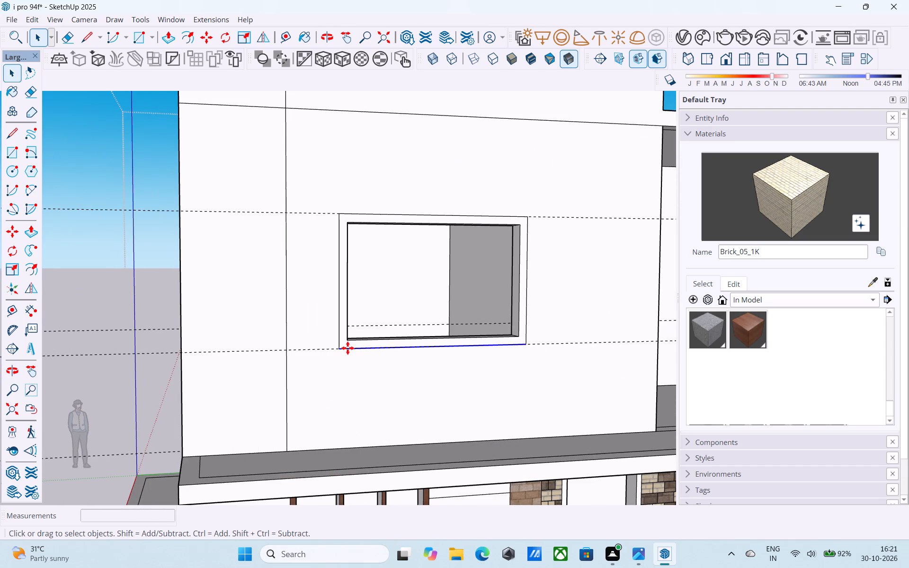
key(m)
click(341, 350)
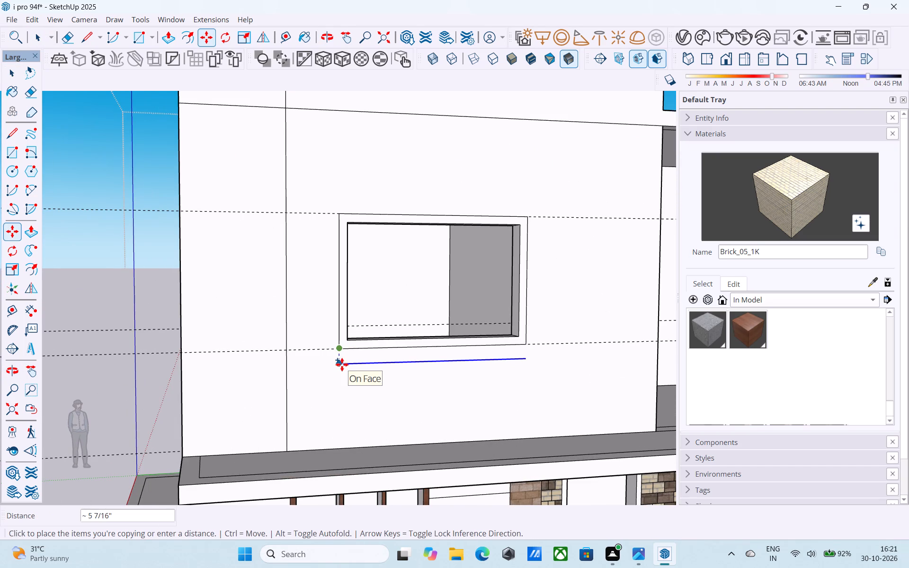
text(6")
key(Return)
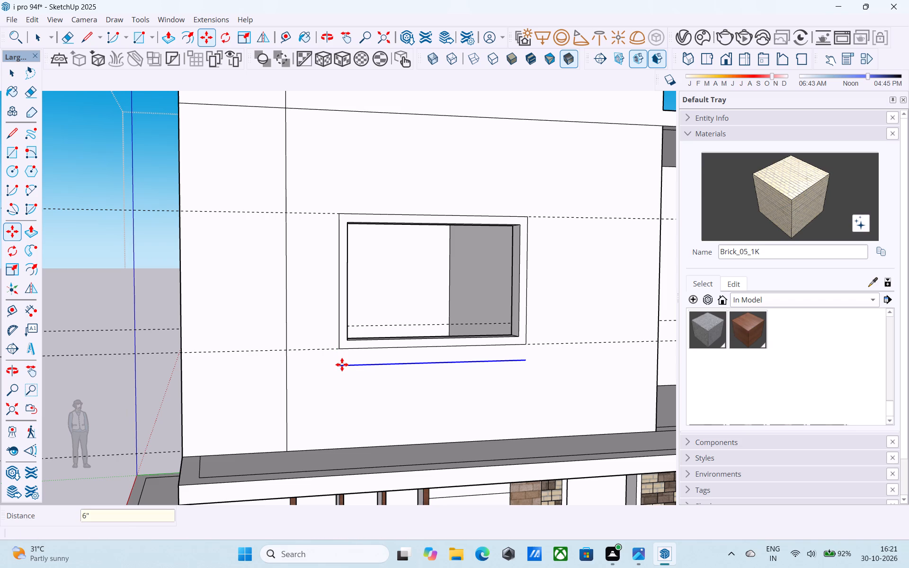
key(space)
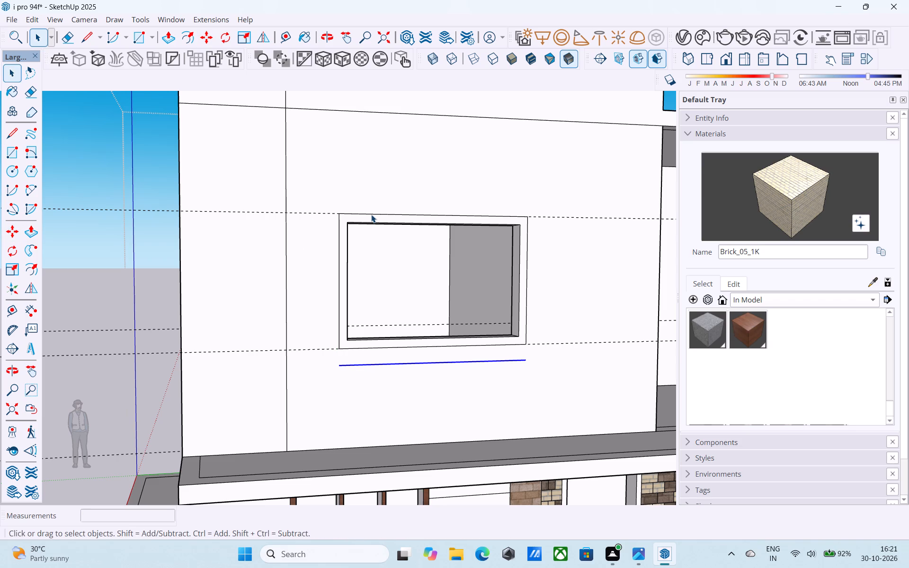
Copy the top edge of the same window frame 6" up the wall face.
click(371, 214)
key(m)
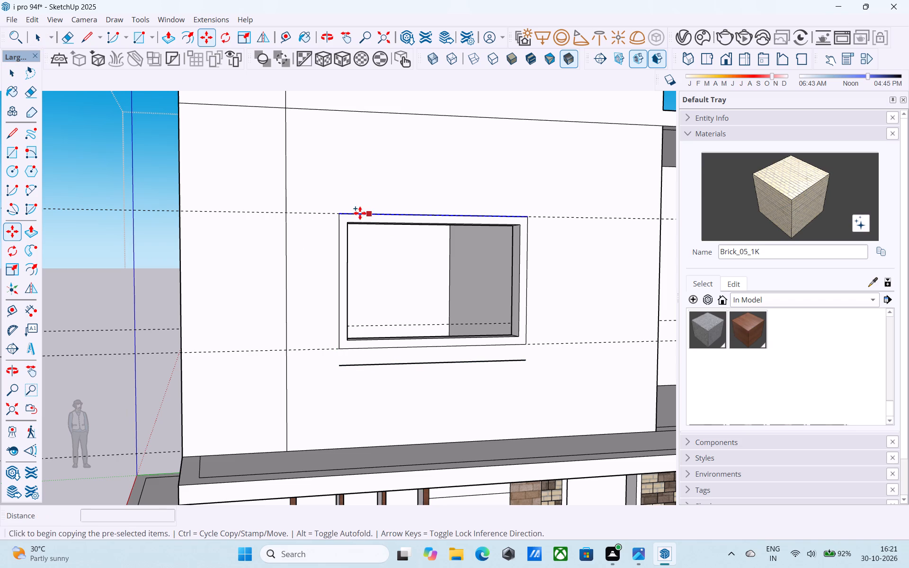
click(340, 212)
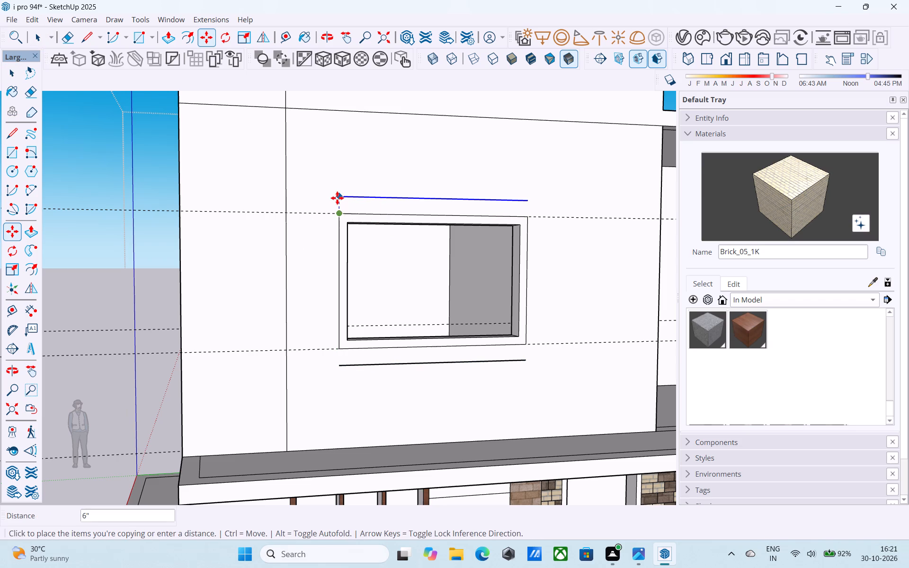
click(337, 198)
Extend both copied lines horizontally from their ends, across the vertical wall line, to the wall's outer corner edge.
key(l)
click(337, 198)
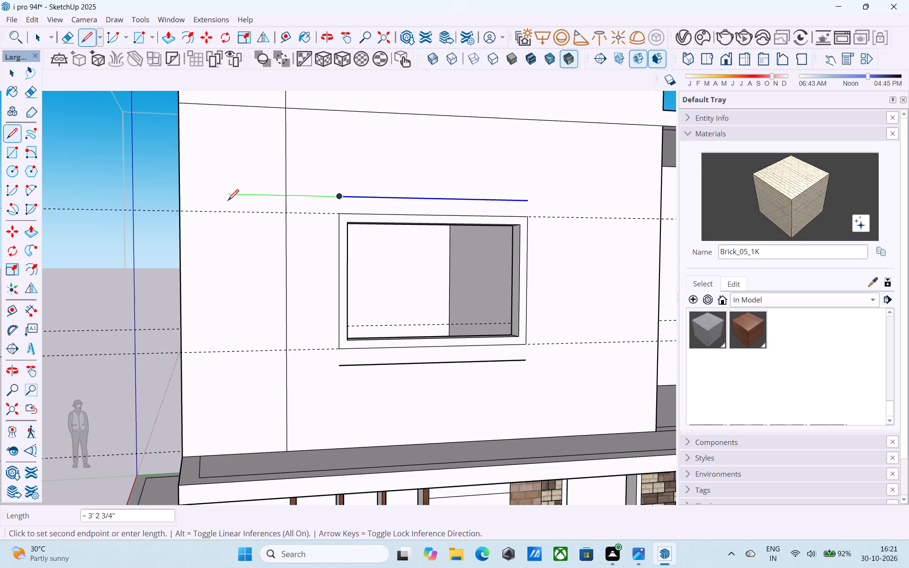
click(179, 194)
click(339, 367)
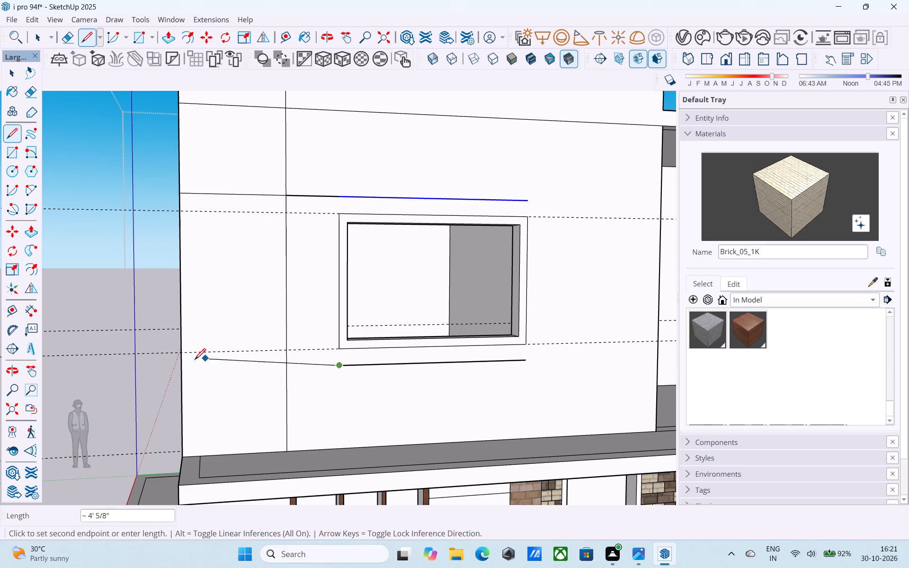
click(180, 369)
scroll(199, 370, down, 5)
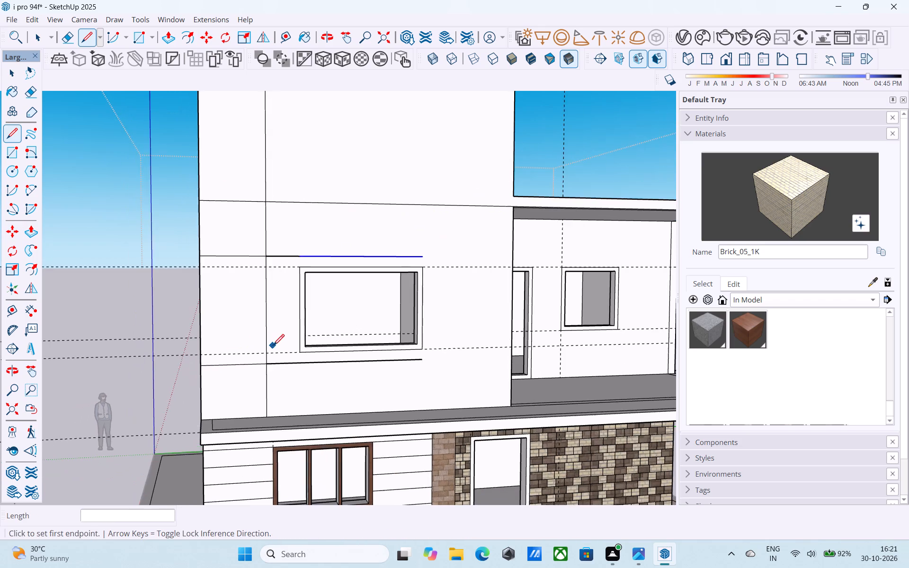
middle_drag(273, 346, 175, 347)
key(space)
Copy the window frame's balcony-side vertical edge 6" outward toward the balcony.
middle_drag(301, 323, 279, 319)
scroll(294, 314, up, 3)
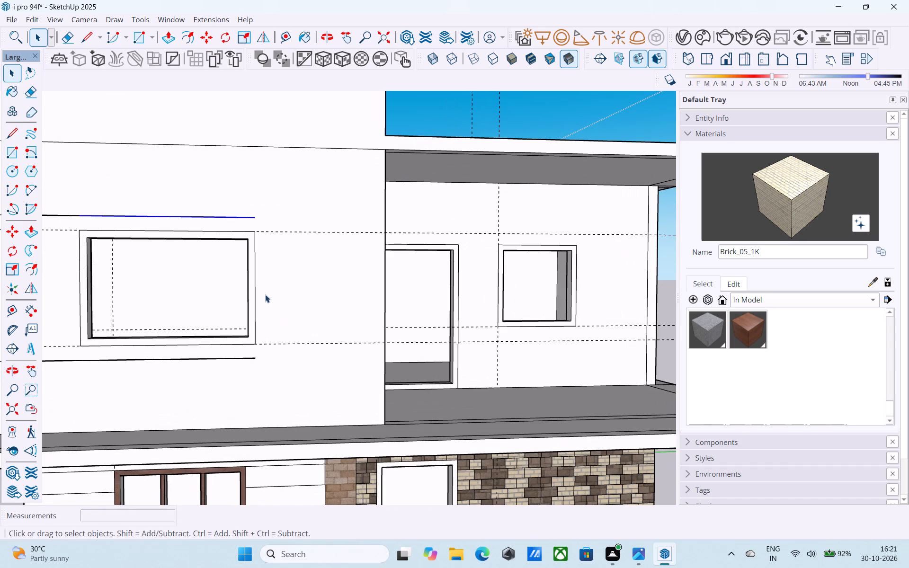
click(254, 284)
key(m)
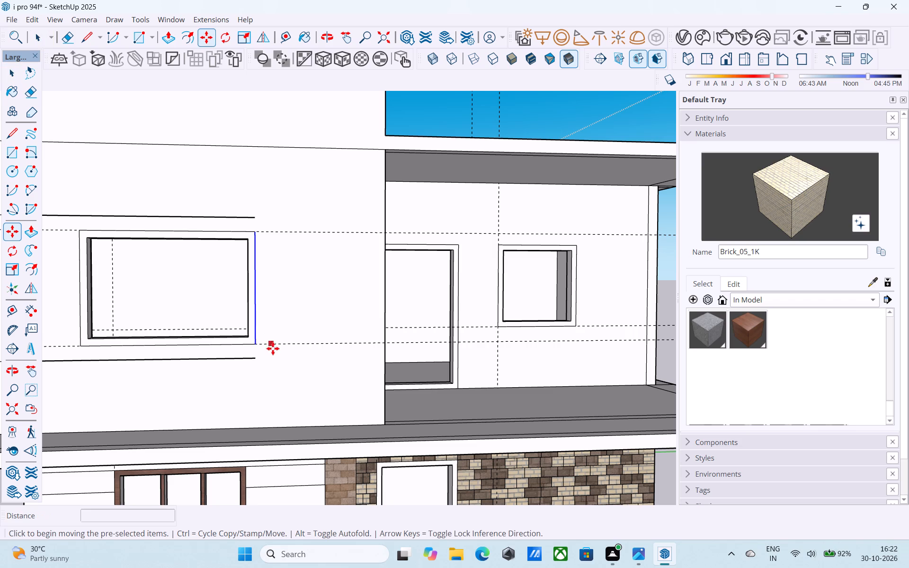
click(257, 344)
click(267, 343)
key(space)
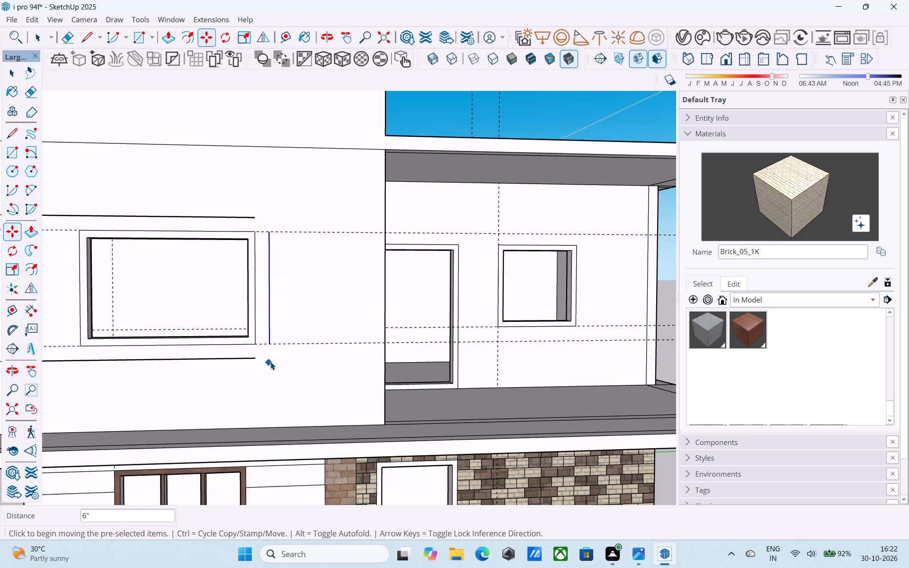
Join the copied vertical line to the upper and lower horizontal lines with 6" segments, closing the band around the window.
key(l)
click(269, 345)
click(267, 364)
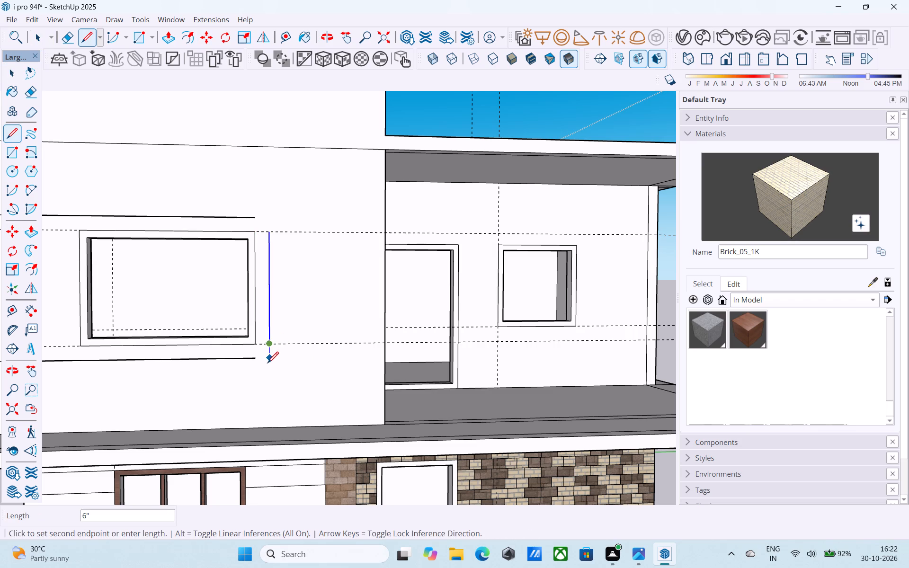
click(256, 360)
key(space)
key(l)
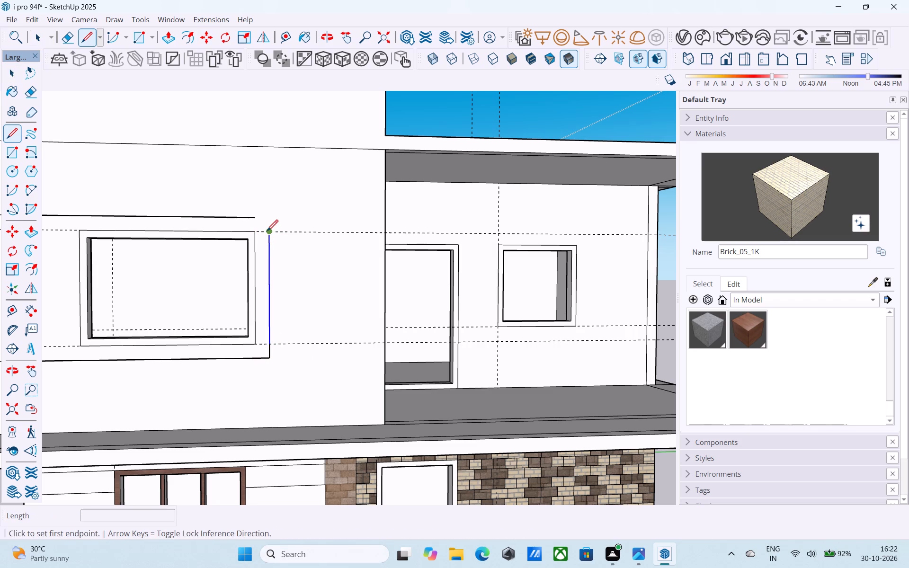
click(267, 231)
click(268, 213)
click(256, 212)
key(space)
scroll(316, 220, down, 5)
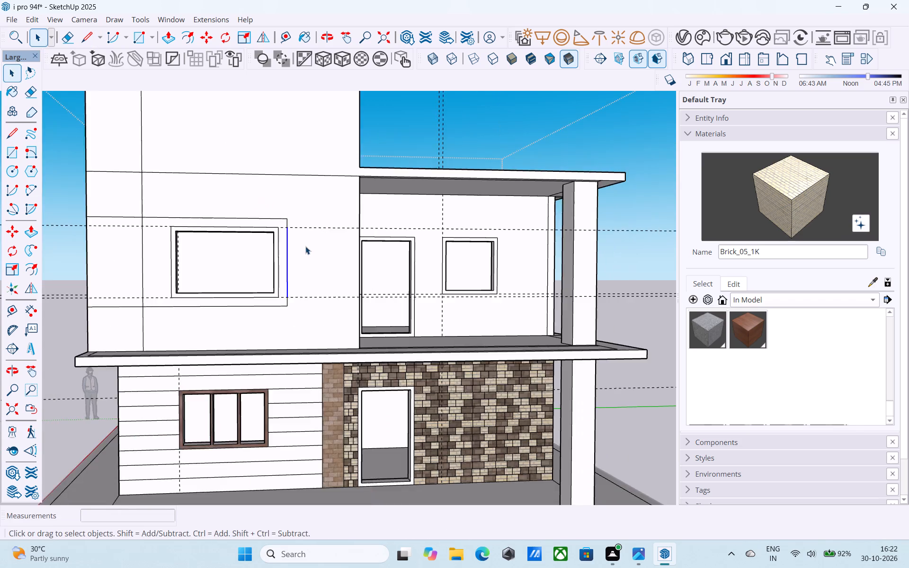
Erase the segment of the vertical wall line crossing the band so the window surround is one face.
middle_drag(305, 246, 350, 276)
scroll(358, 293, up, 6)
click(359, 292)
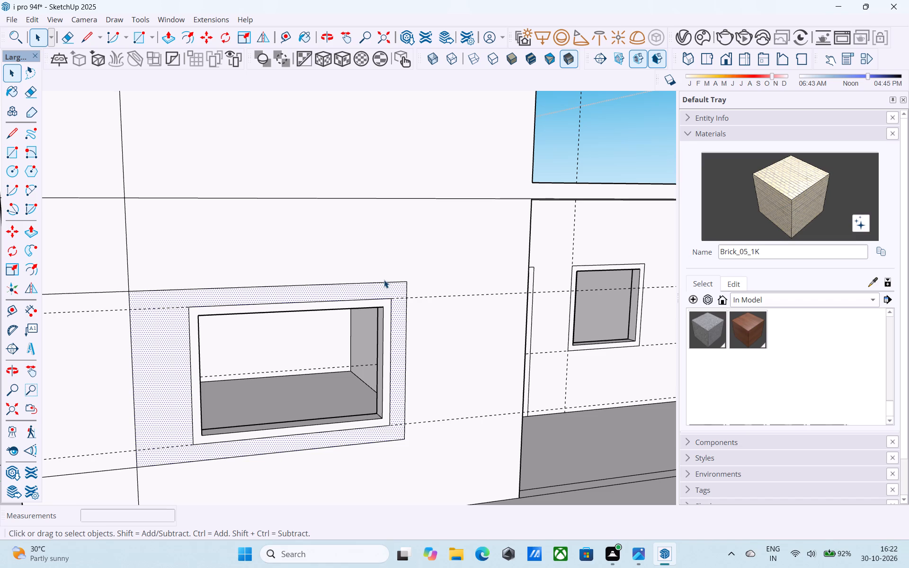
scroll(397, 267, down, 5)
middle_drag(393, 264, 384, 257)
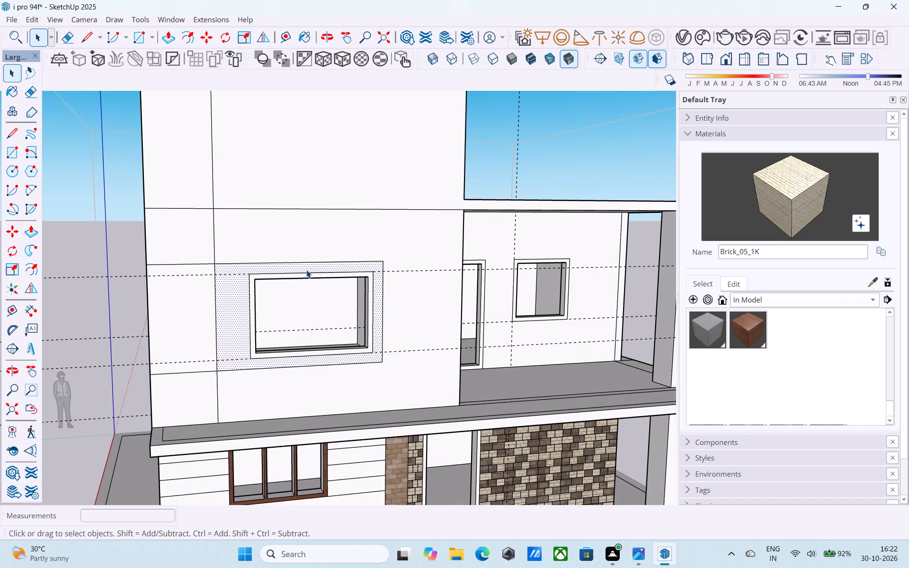
key(e)
drag(227, 294, 224, 295)
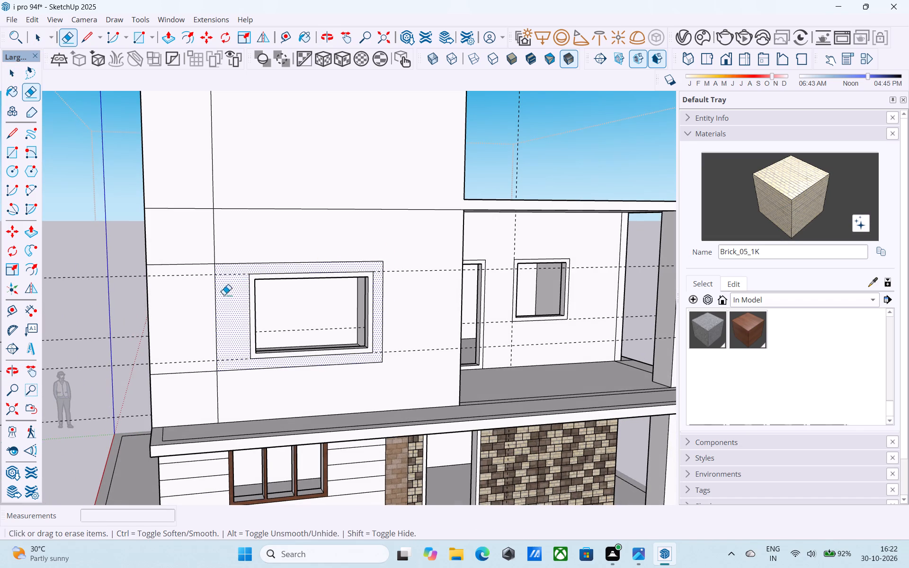
drag(224, 295, 204, 298)
key(space)
Pull the window surround face out 6" from the upper front wall.
click(209, 301)
key(p)
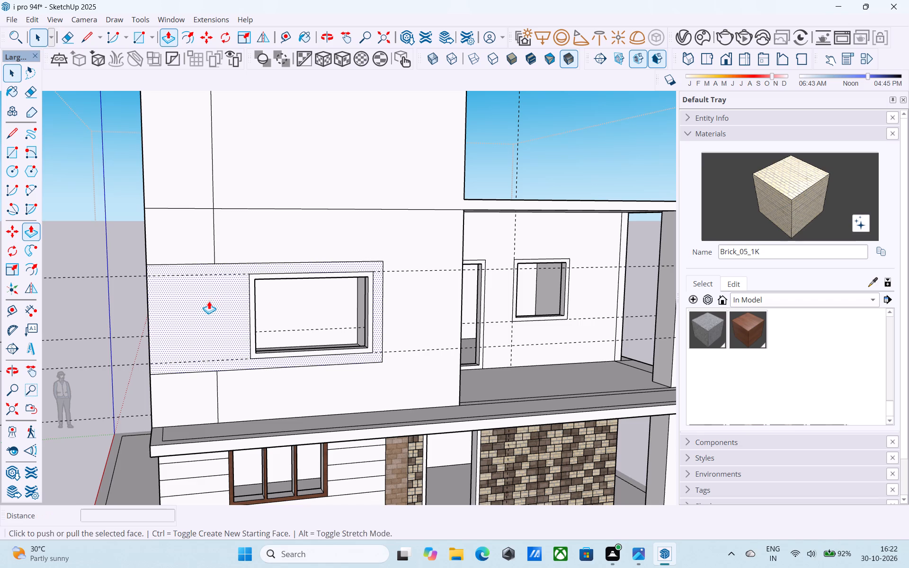
click(209, 301)
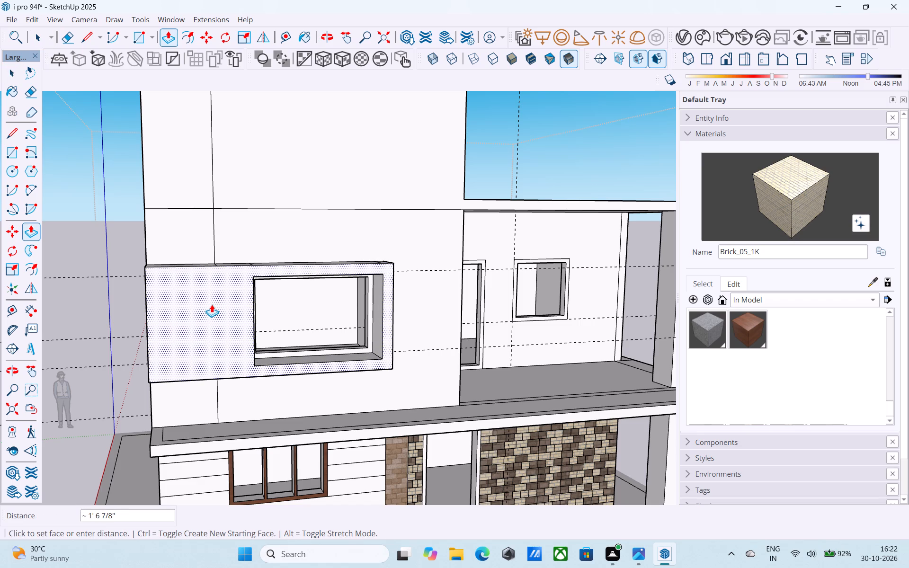
text(6")
key(Return)
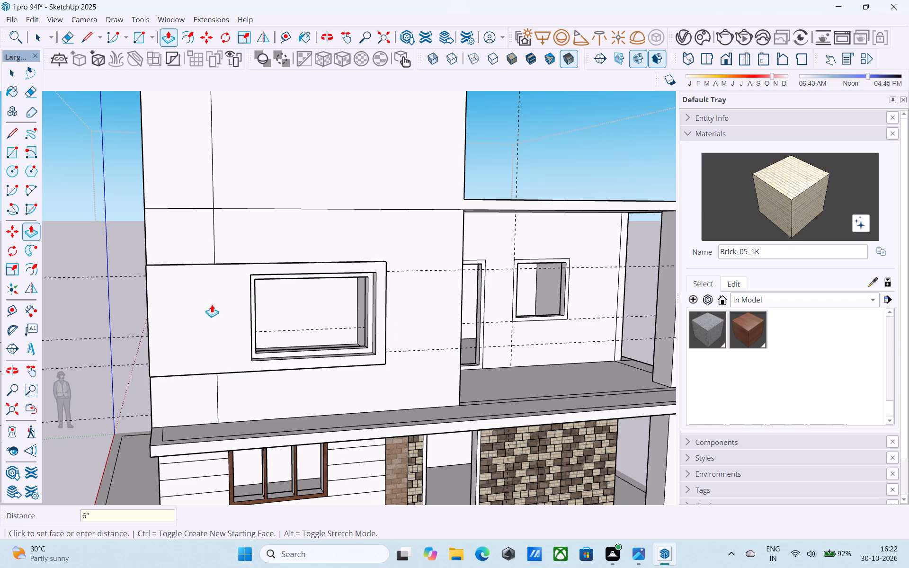
scroll(212, 304, down, 4)
middle_drag(212, 304, 196, 293)
scroll(204, 289, up, 5)
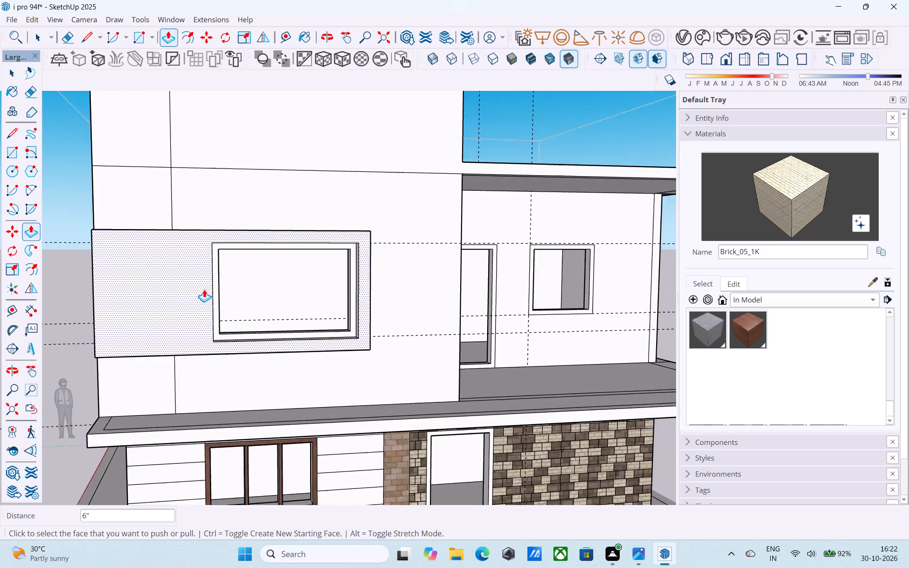
scroll(204, 289, up, 5)
key(space)
Examine the projecting window surround and the adjoining balcony from several angles.
middle_drag(208, 287, 92, 294)
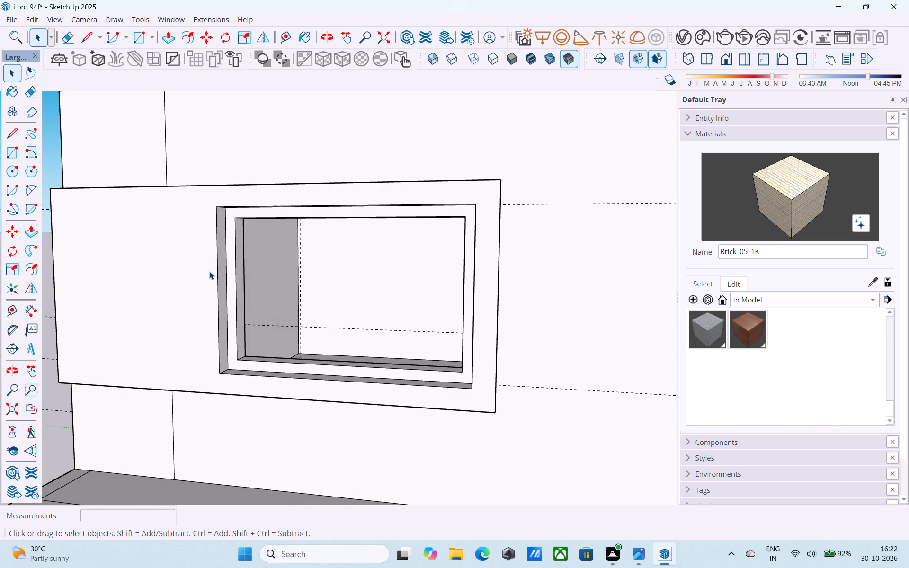
scroll(238, 250, down, 4)
middle_drag(238, 250, 270, 260)
middle_drag(232, 226, 367, 245)
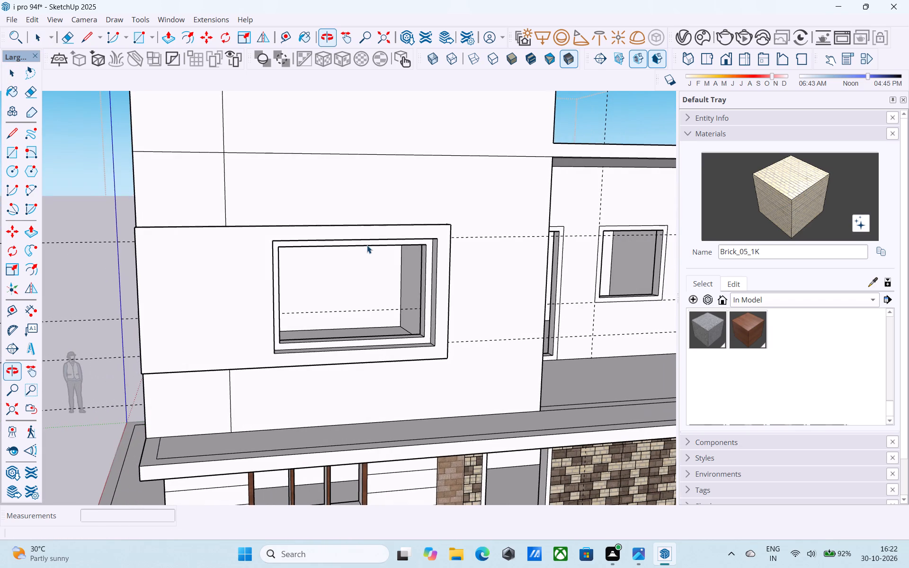
key(l)
middle_drag(216, 274, 327, 280)
key(space)
middle_drag(149, 260, 183, 314)
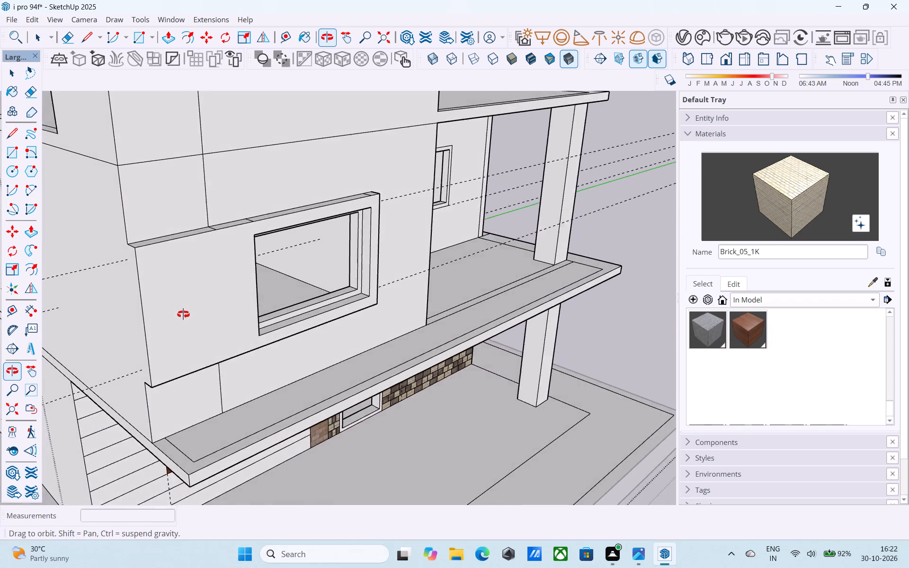
middle_drag(183, 314, 204, 295)
middle_drag(196, 276, 0, 245)
middle_drag(354, 251, 242, 244)
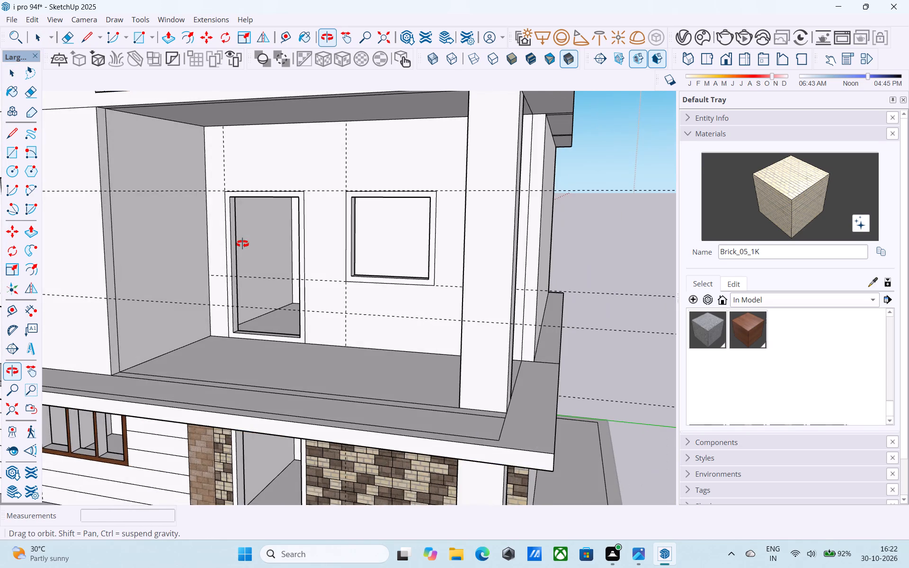
middle_drag(242, 244, 544, 243)
shift+middle_drag(334, 226, 383, 252)
Draw a horizontal line about 4' 9" long from the midpoint of the surround's opening edge to the panel's outer edge.
scroll(412, 300, up, 5)
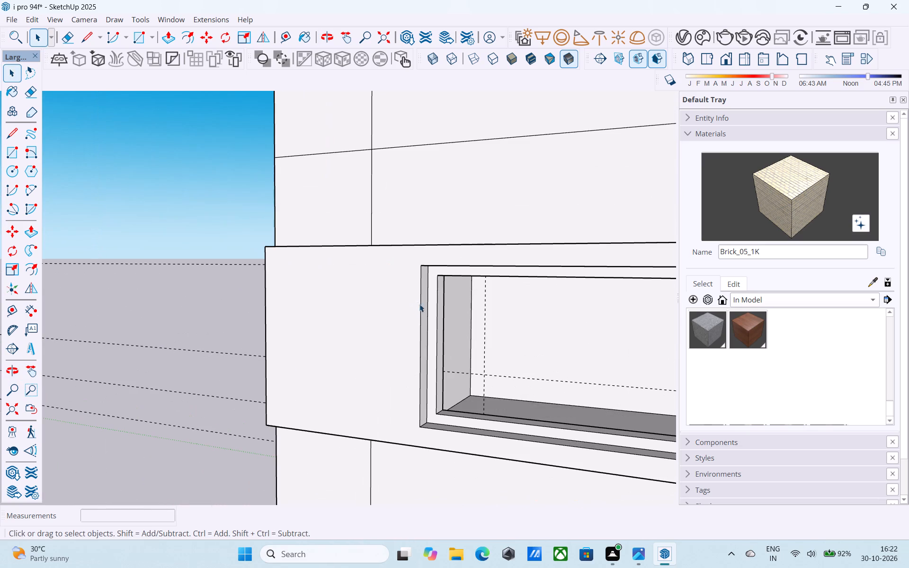
key(l)
click(419, 346)
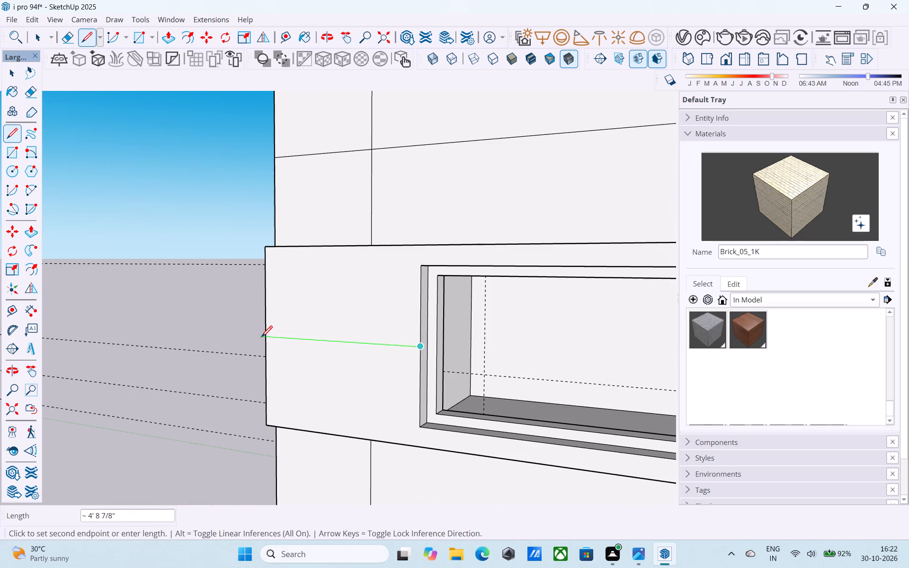
click(266, 335)
key(space)
Copy the surround panel's horizontal line 6" upward, and copy that raised line 1' downward along the opening's edge.
scroll(908, 342, up, 4)
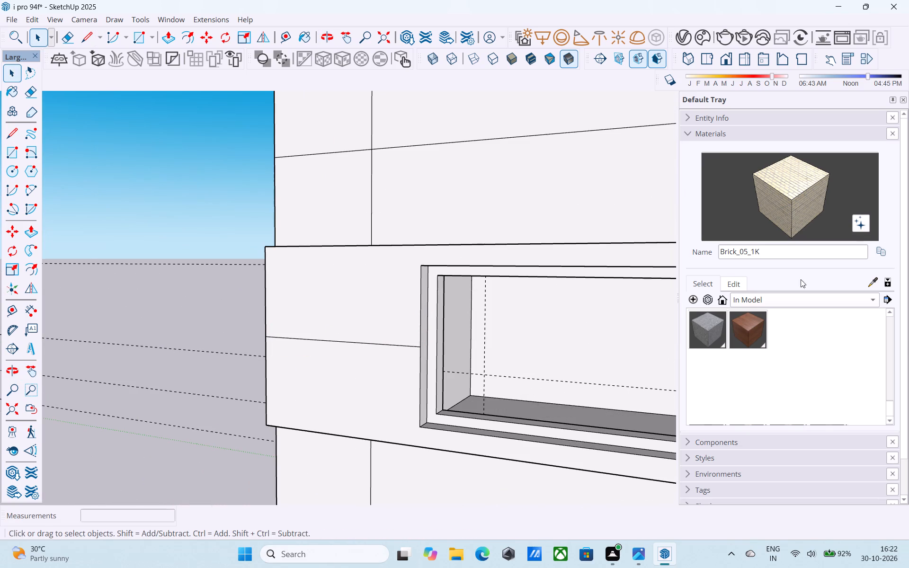
click(395, 345)
key(m)
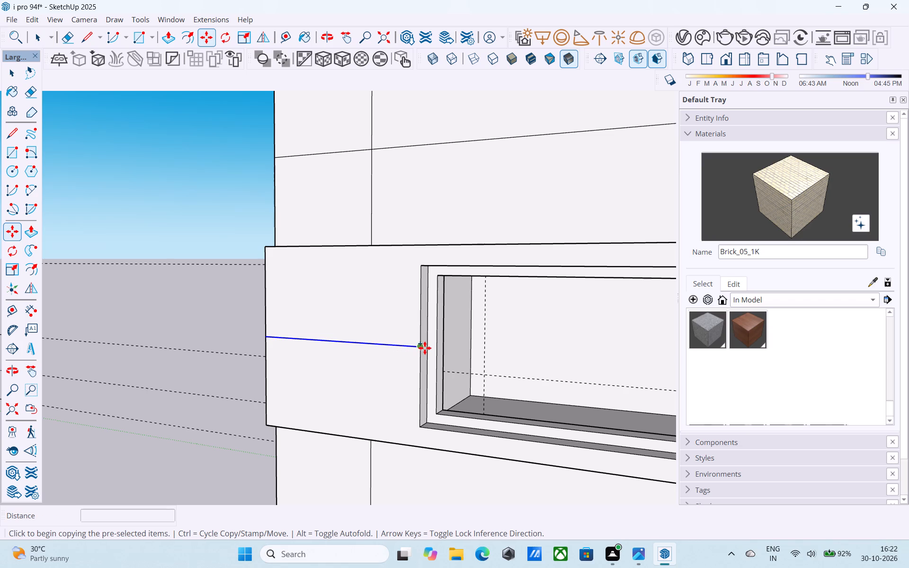
click(425, 348)
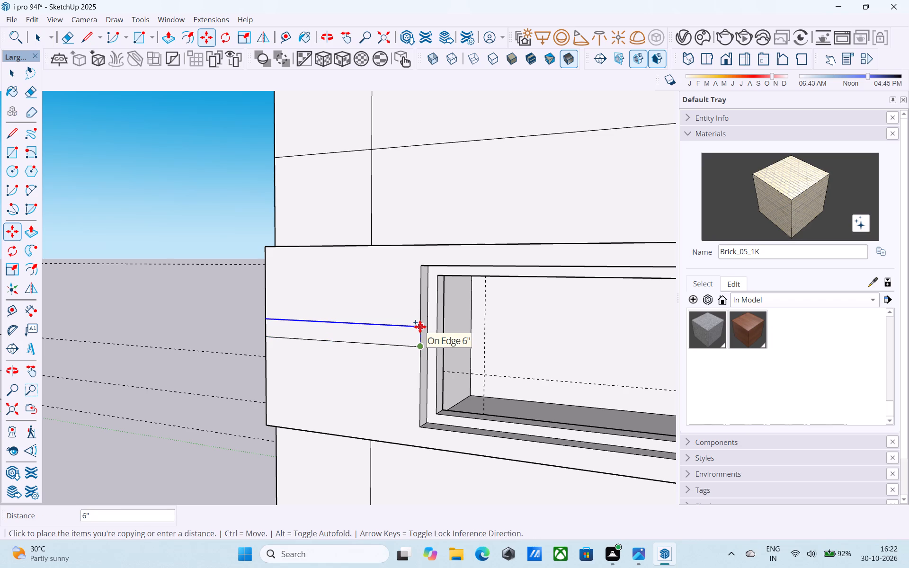
click(420, 327)
click(420, 327)
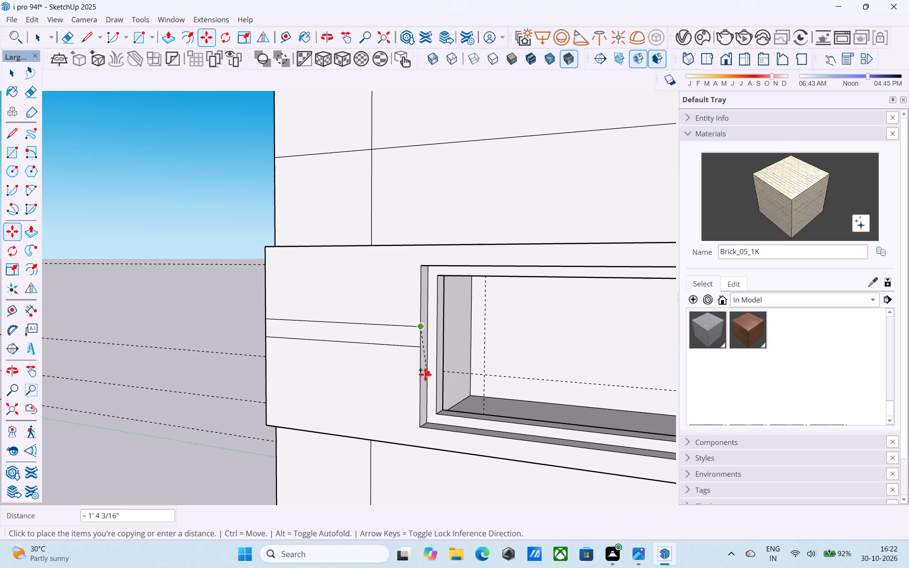
text(1')
key(Return)
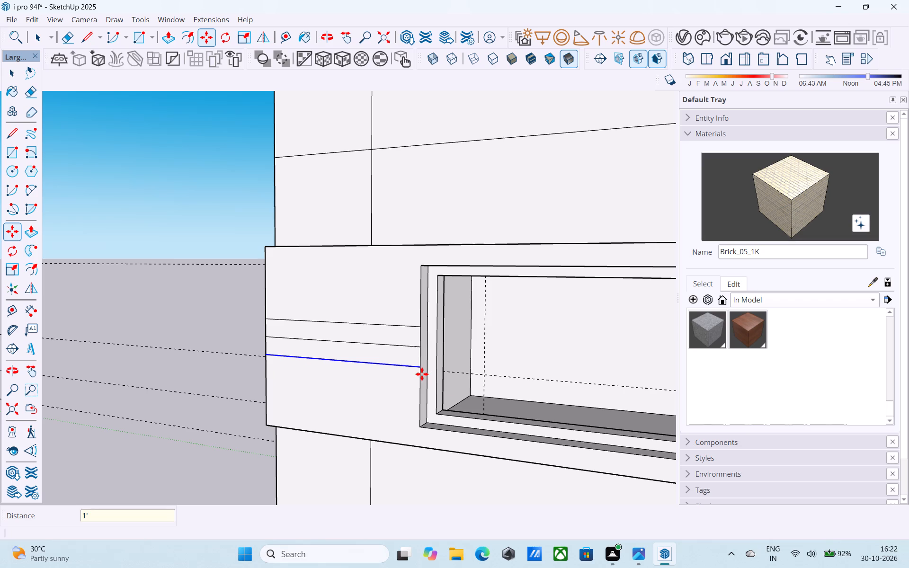
Erase the original middle line between the two copied lines on the surround panel.
key(e)
click(381, 344)
Draw a 6" by 4" rectangle inside the horizontal band, near the surround panel's outer edge.
scroll(383, 345, down, 4)
shift+middle_drag(380, 344, 372, 337)
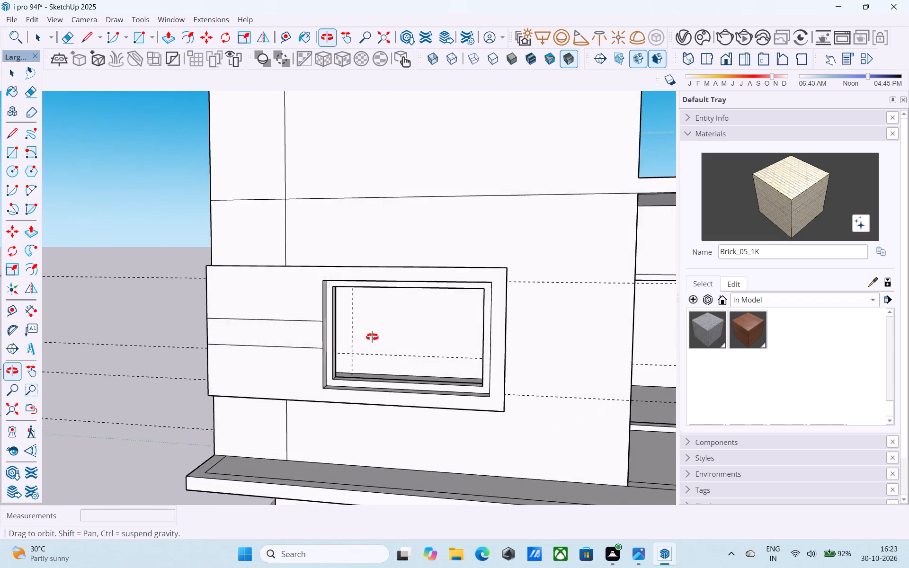
shift+middle_drag(372, 337, 486, 336)
shift+middle_drag(295, 342, 394, 356)
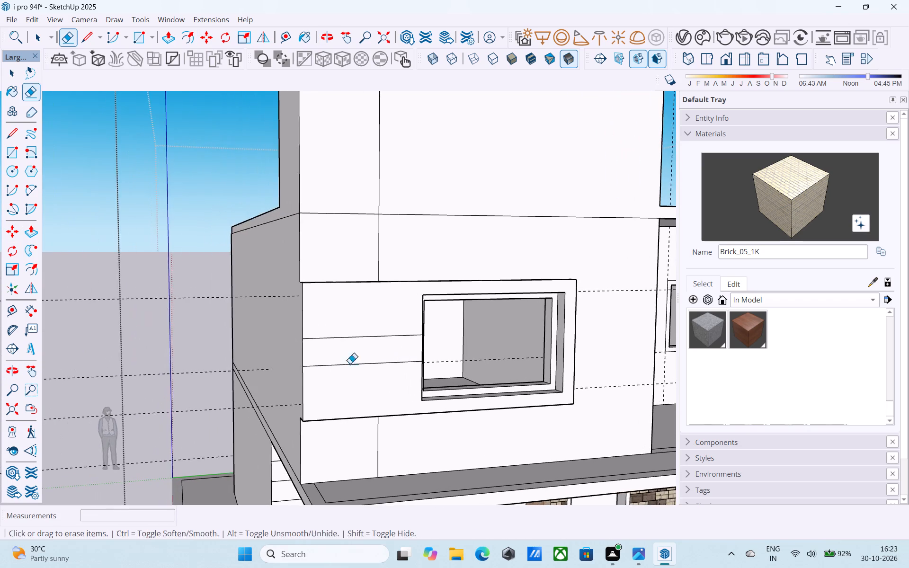
scroll(334, 363, up, 4)
key(space)
key(r)
scroll(323, 347, up, 4)
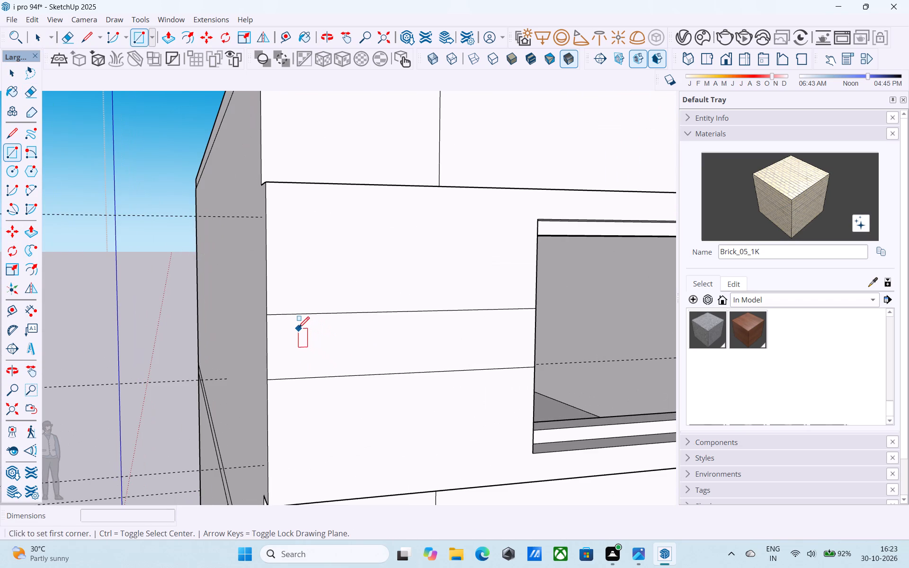
click(294, 334)
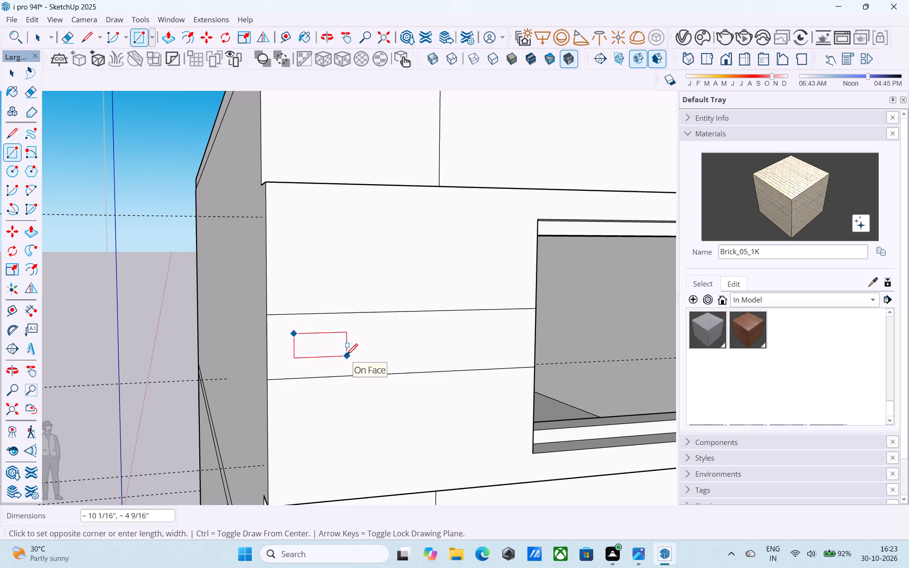
middle_drag(336, 347, 311, 364)
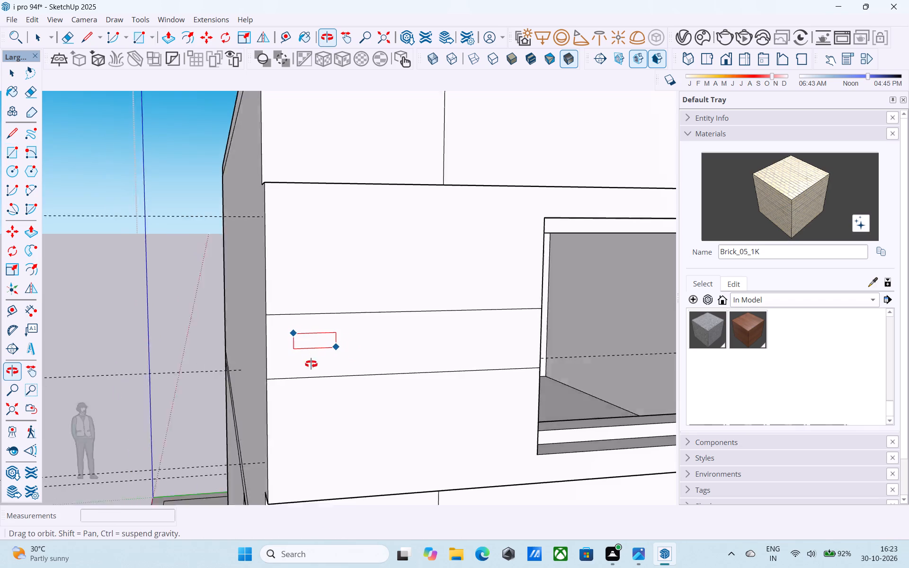
middle_drag(311, 364, 258, 414)
scroll(258, 414, up, 5)
scroll(342, 327, down, 2)
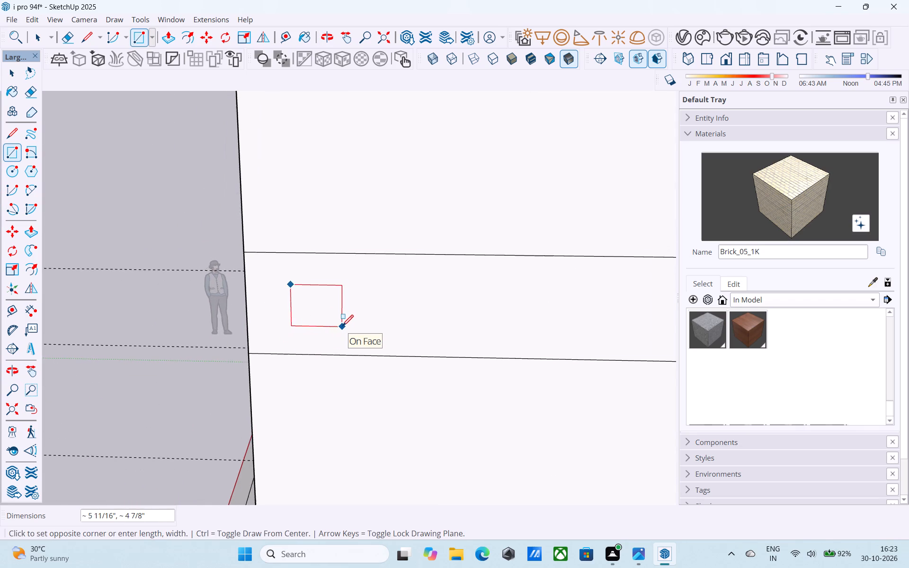
shift+middle_drag(342, 327, 294, 326)
scroll(297, 326, down, 3)
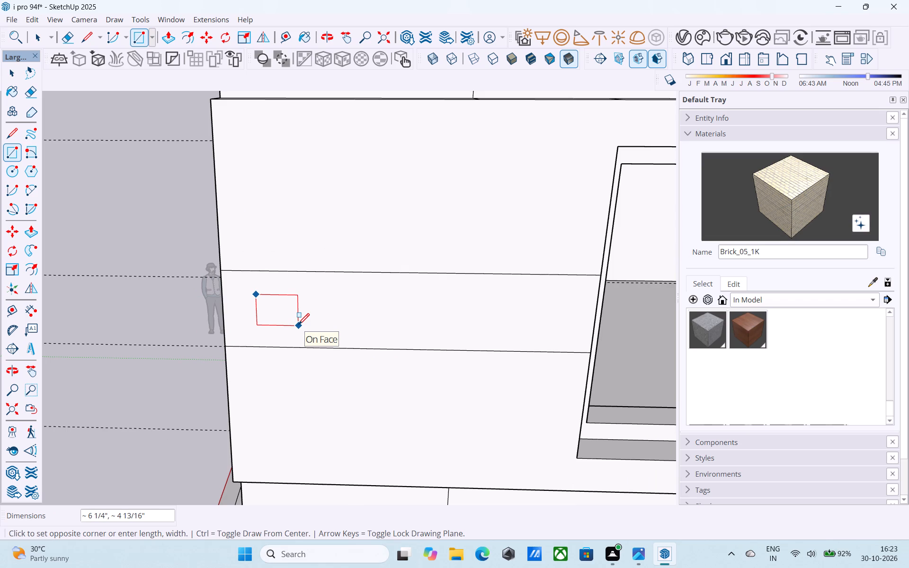
text(6",4")
key(Return)
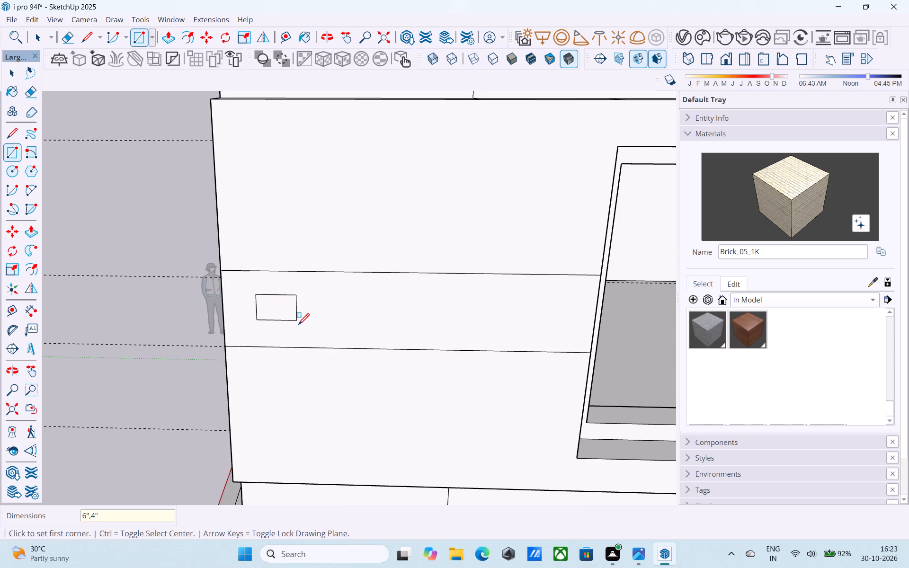
Copy the small rectangle twice horizontally along the band toward the window opening, with the farther copy about 2' 10" from the original.
scroll(281, 304, down, 3)
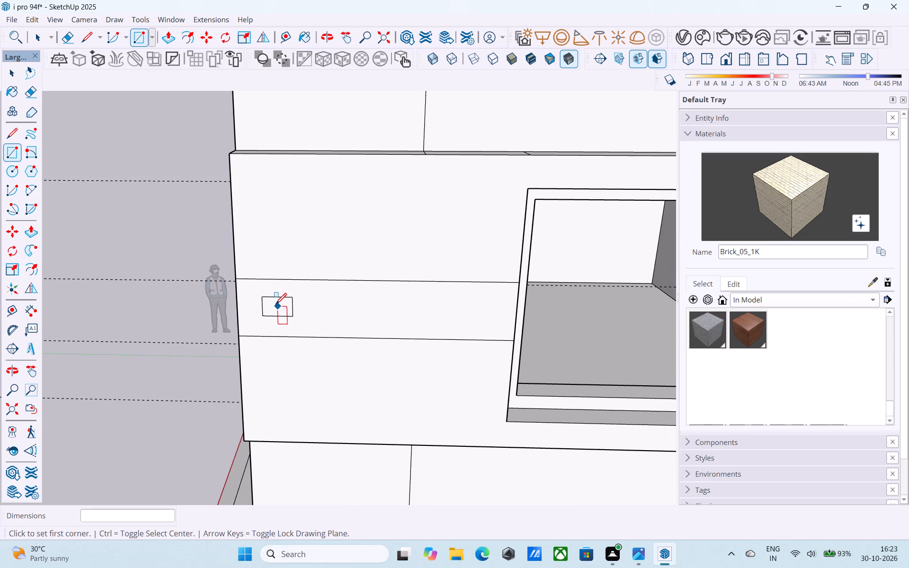
key(space)
click(276, 305)
key(m)
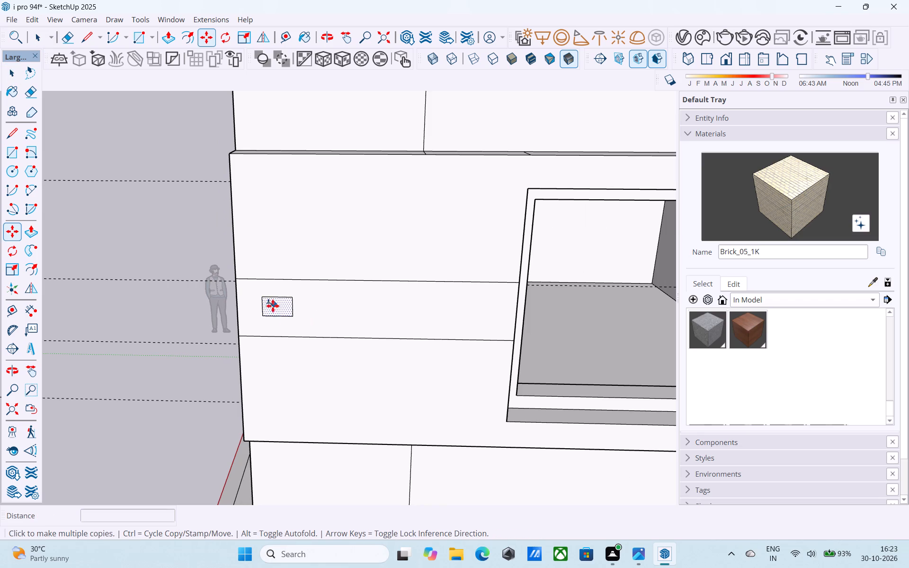
click(265, 311)
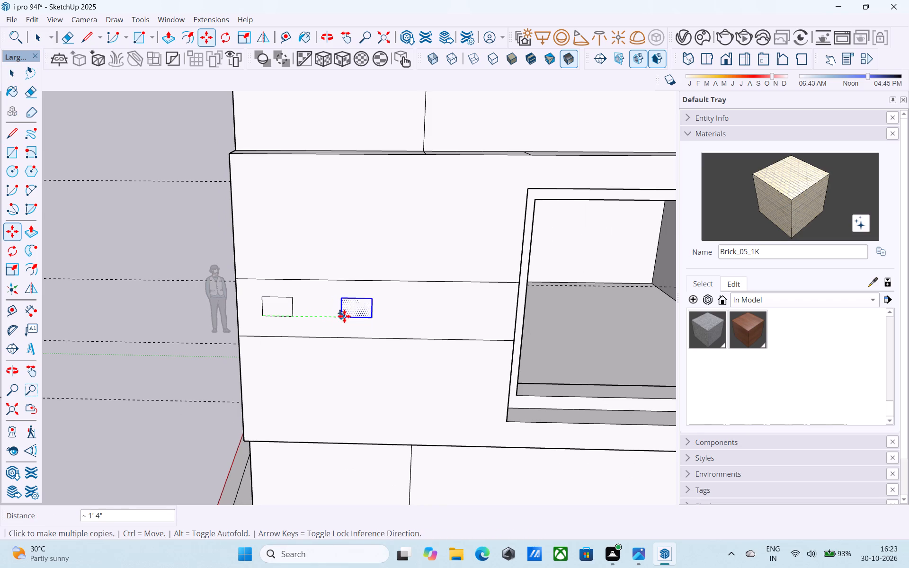
click(355, 318)
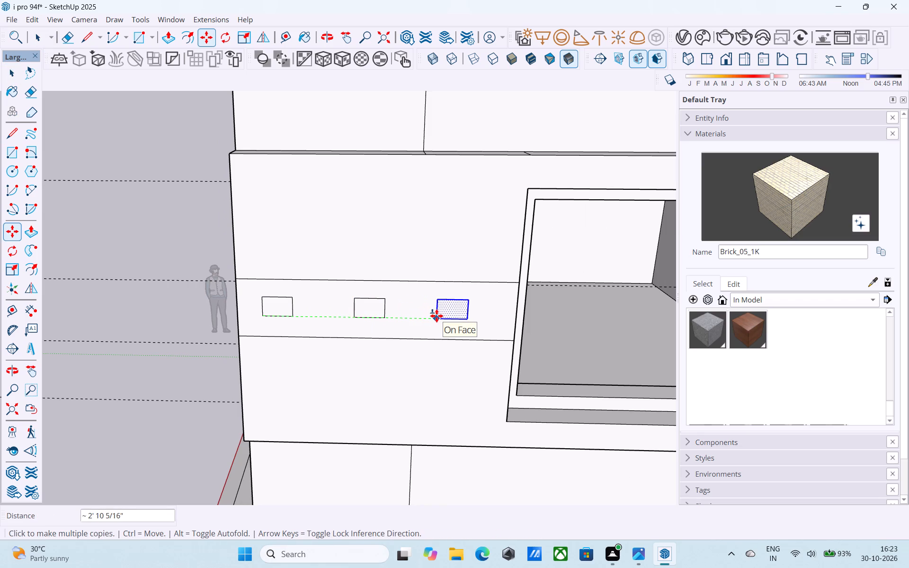
click(438, 315)
scroll(405, 315, down, 4)
middle_drag(393, 325, 424, 231)
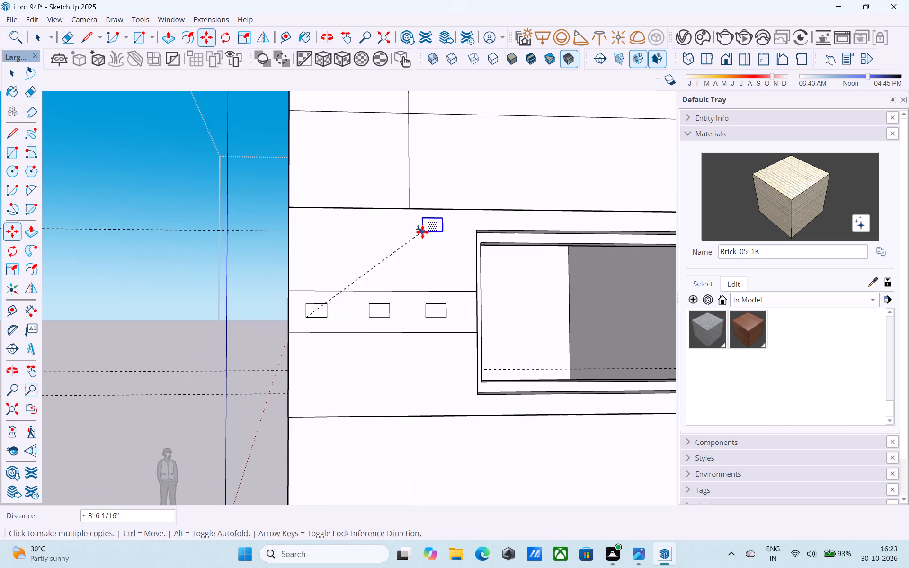
key(space)
middle_drag(417, 275, 421, 291)
scroll(367, 314, up, 3)
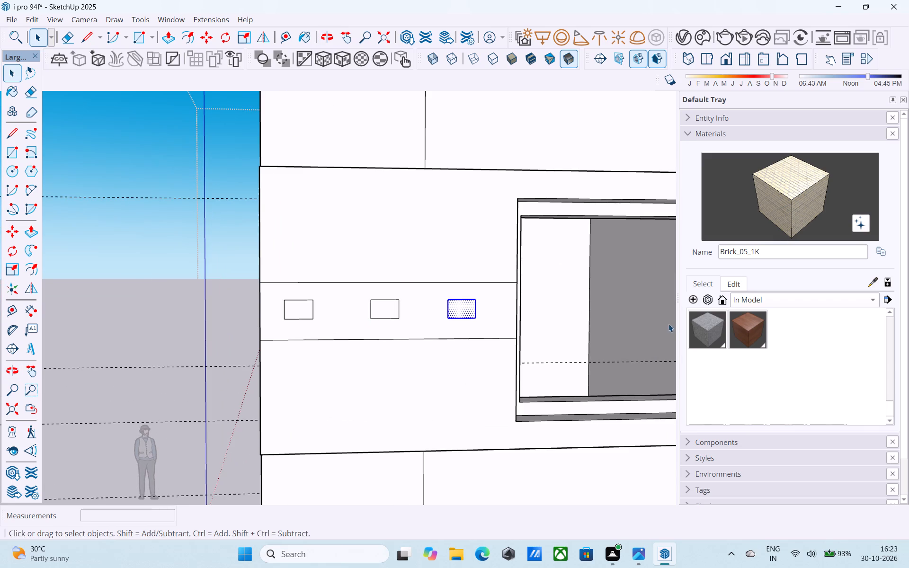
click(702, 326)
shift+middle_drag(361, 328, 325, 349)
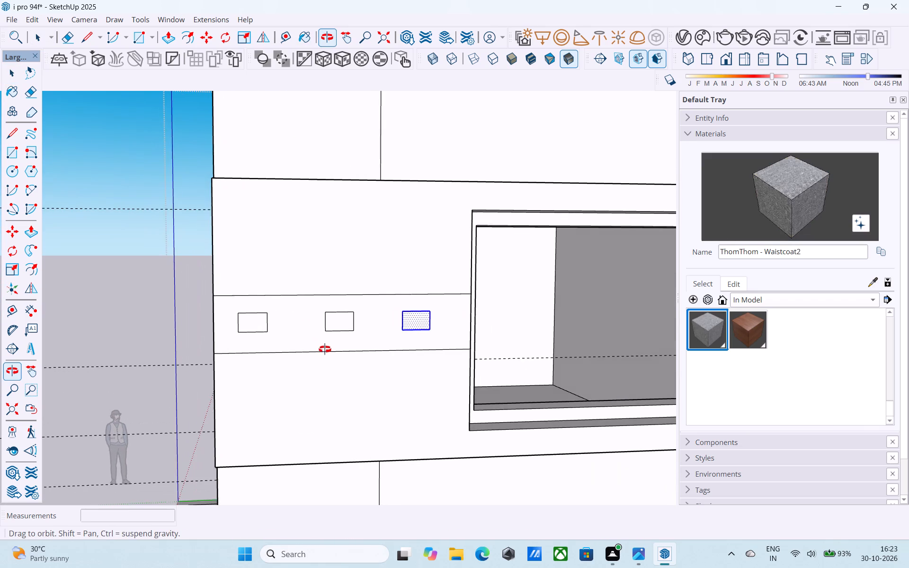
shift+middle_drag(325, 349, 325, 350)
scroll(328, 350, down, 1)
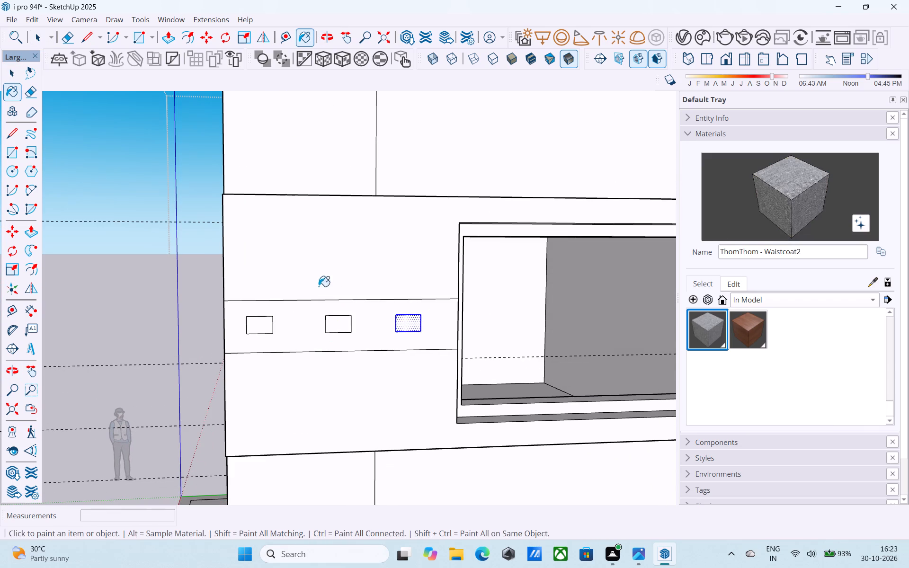
Paint the front face of the window surround panel, around the narrow band, with M04_Stone_Frost from the Solid Colors collection.
click(769, 297)
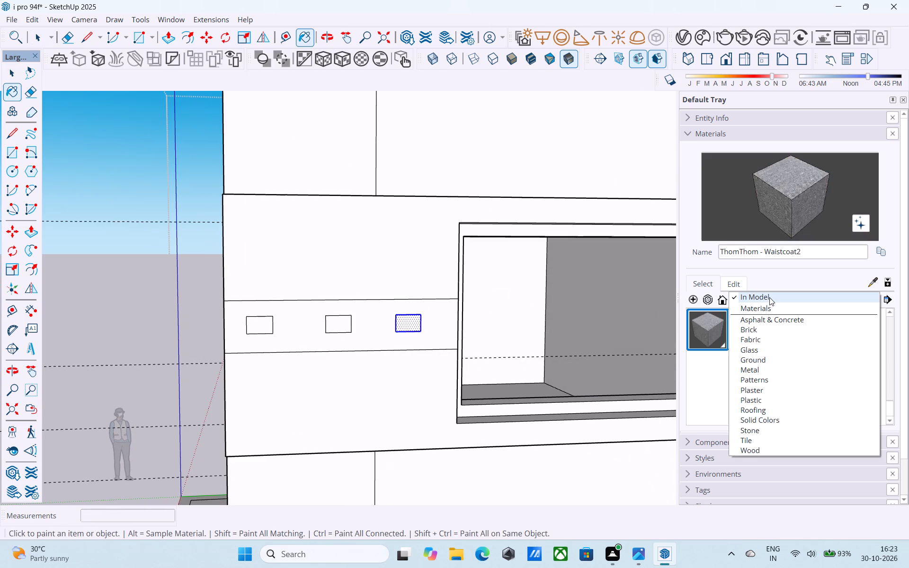
click(788, 417)
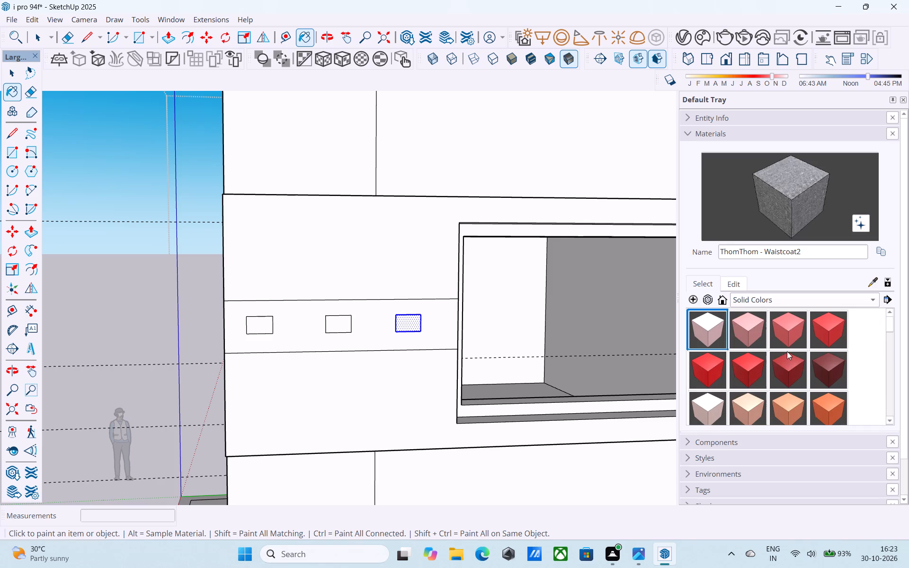
scroll(735, 367, down, 6)
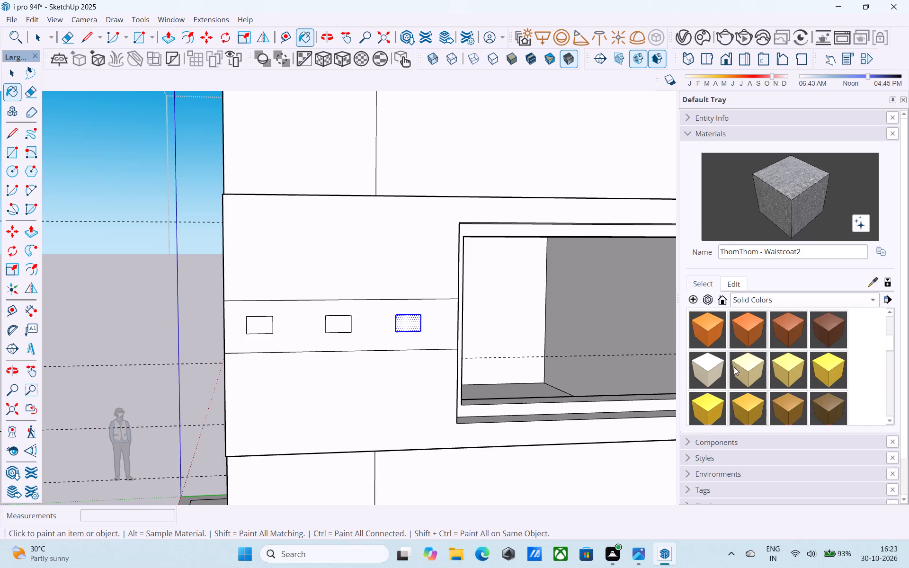
middle_drag(735, 370, 741, 388)
scroll(749, 382, down, 13)
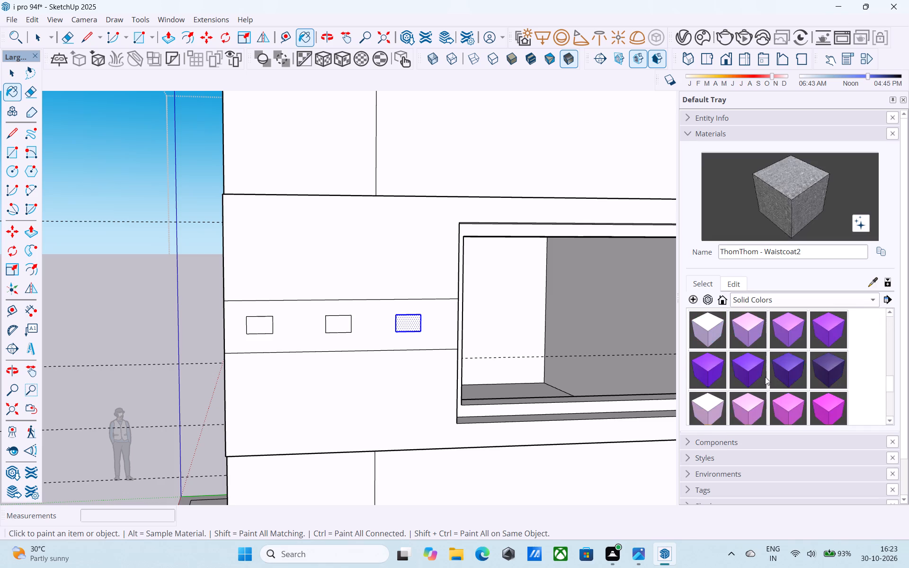
scroll(768, 373, down, 7)
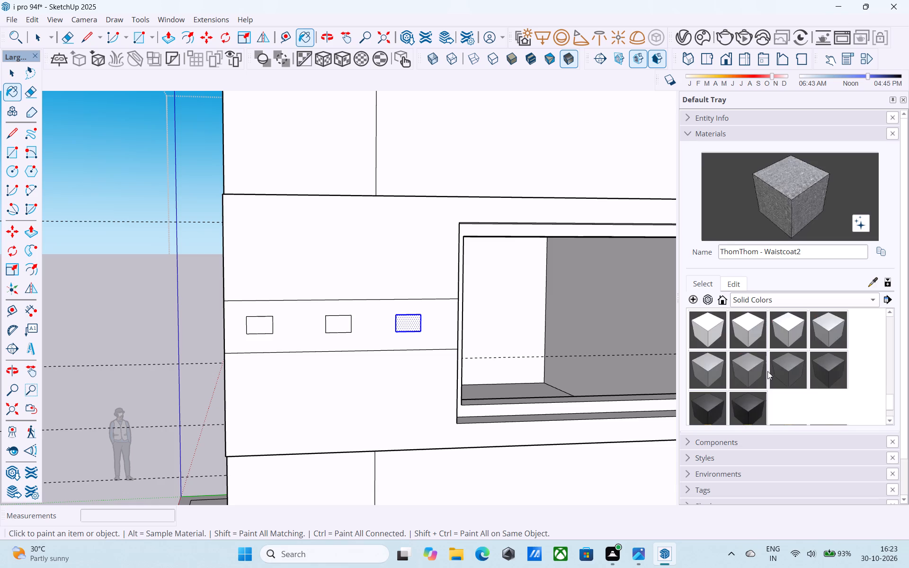
scroll(767, 371, down, 1)
scroll(767, 371, up, 10)
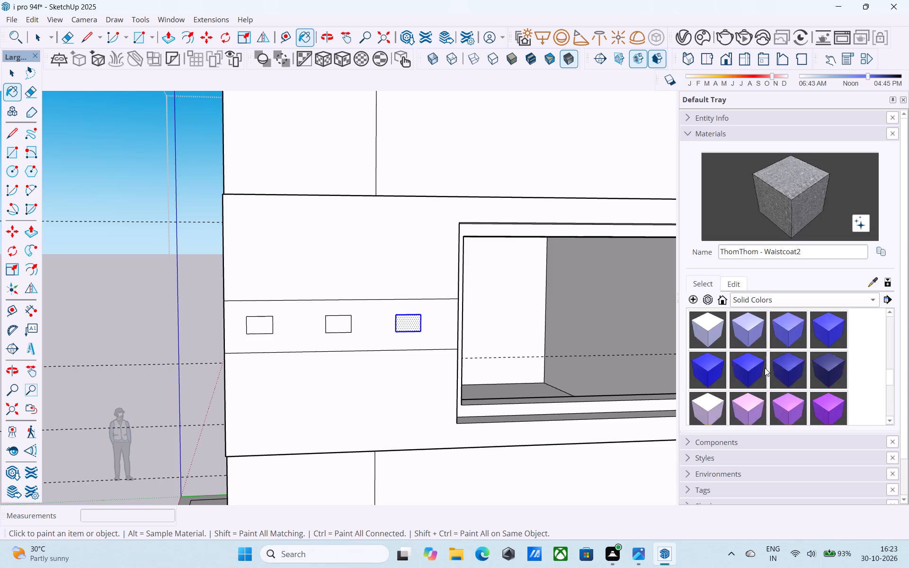
scroll(765, 368, up, 11)
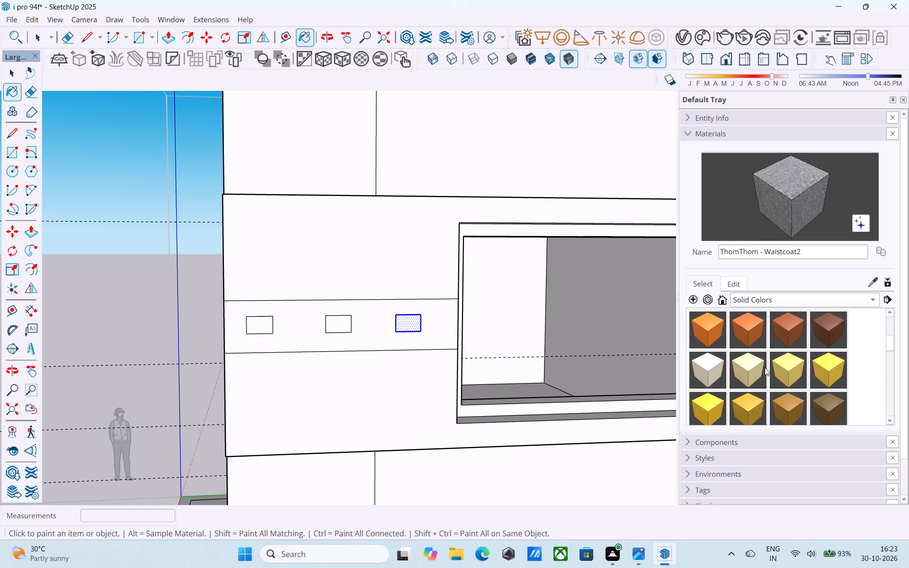
scroll(765, 367, up, 9)
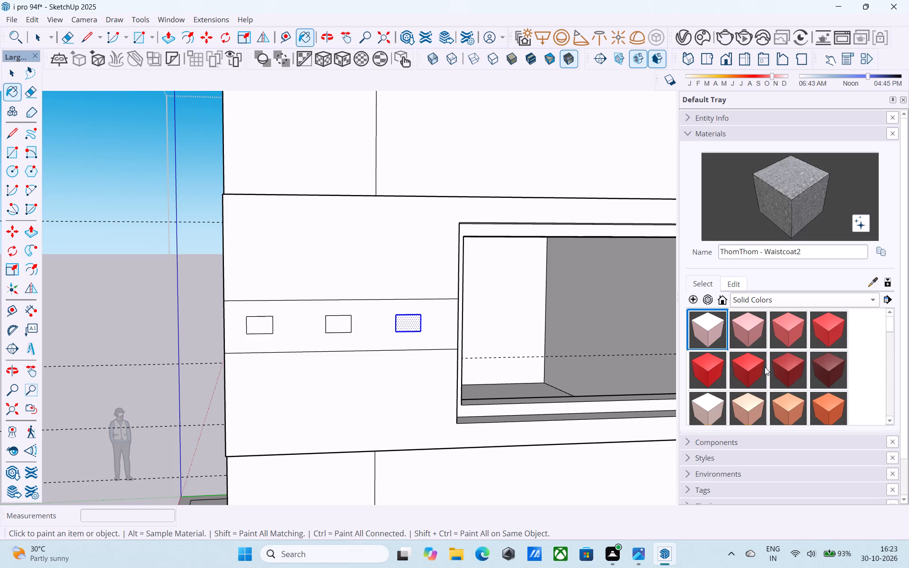
scroll(765, 367, down, 6)
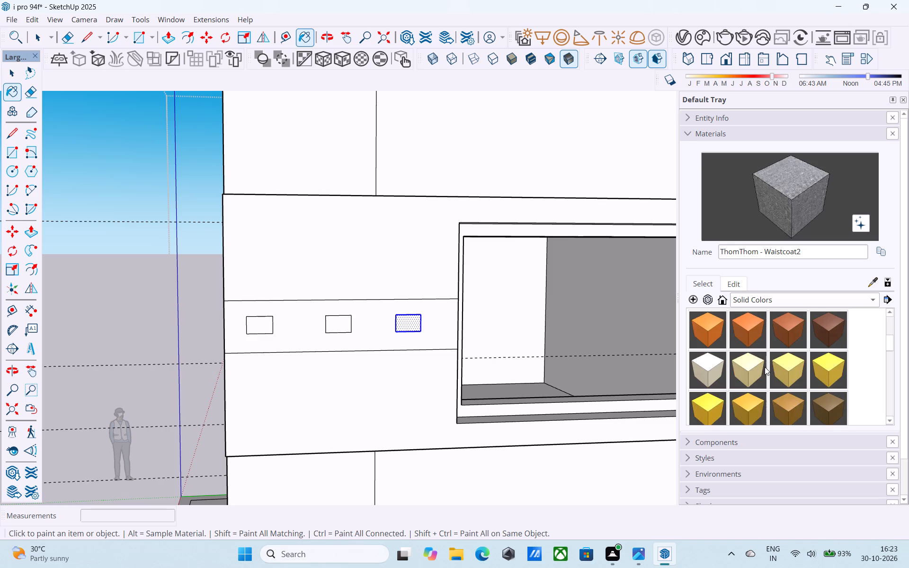
scroll(765, 367, down, 3)
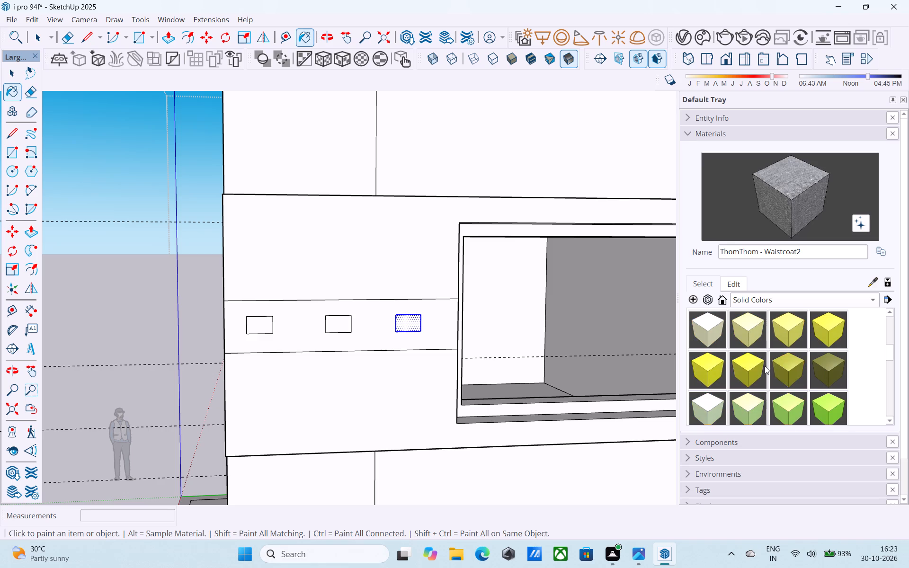
scroll(723, 349, down, 4)
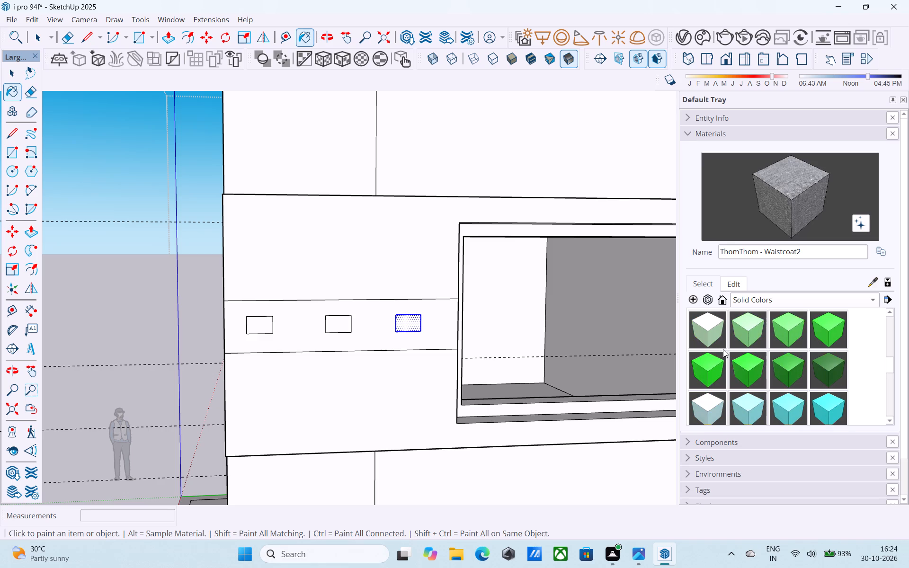
scroll(723, 348, up, 1)
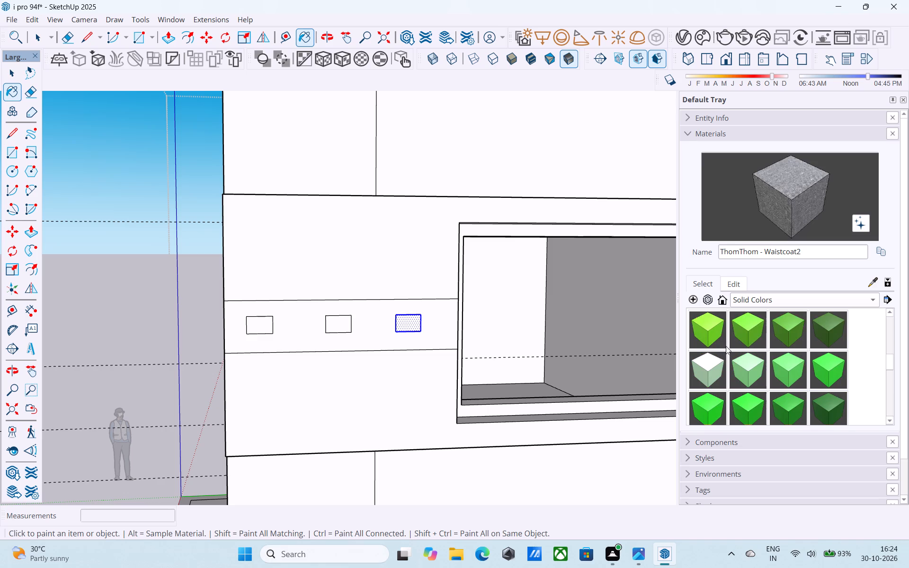
scroll(726, 346, down, 5)
scroll(722, 360, up, 5)
scroll(722, 360, down, 13)
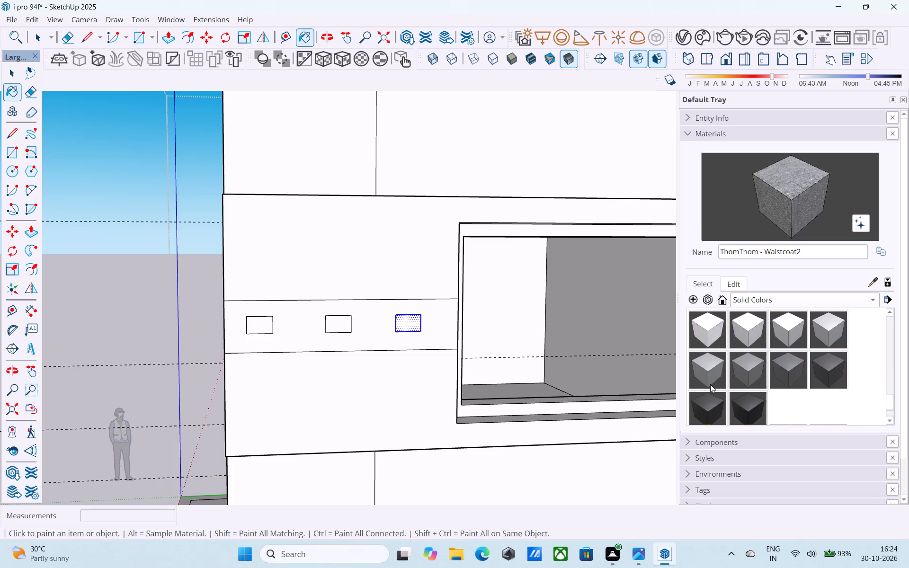
click(710, 376)
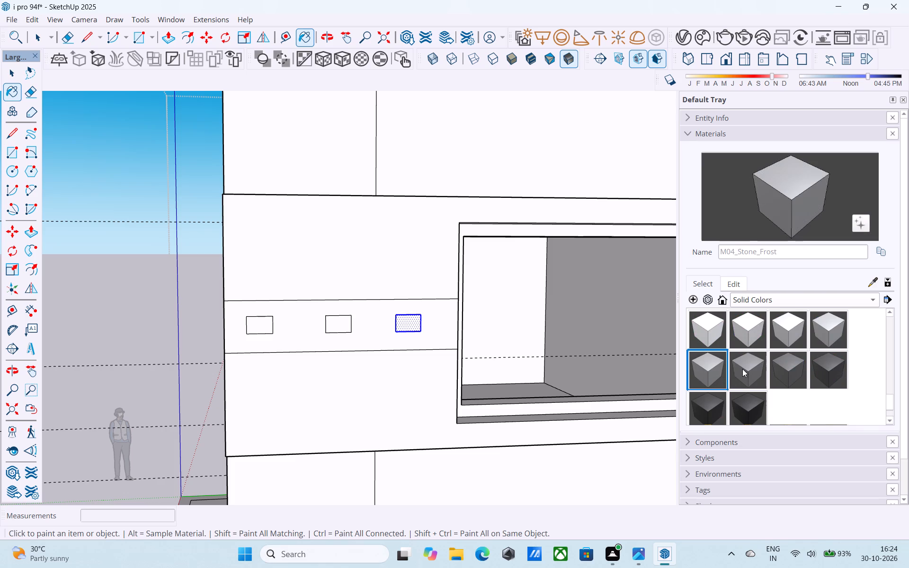
click(698, 368)
click(382, 280)
Paint the frame of the upper front room's window with Wood_Veneer_15_1K from the Wood collection.
scroll(377, 282, down, 5)
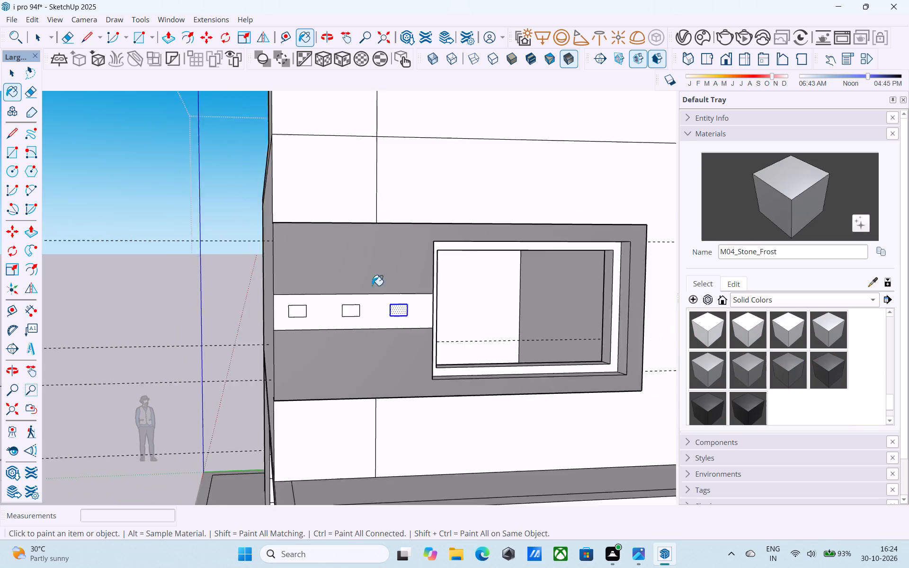
scroll(372, 285, down, 5)
middle_drag(347, 342, 267, 346)
click(760, 302)
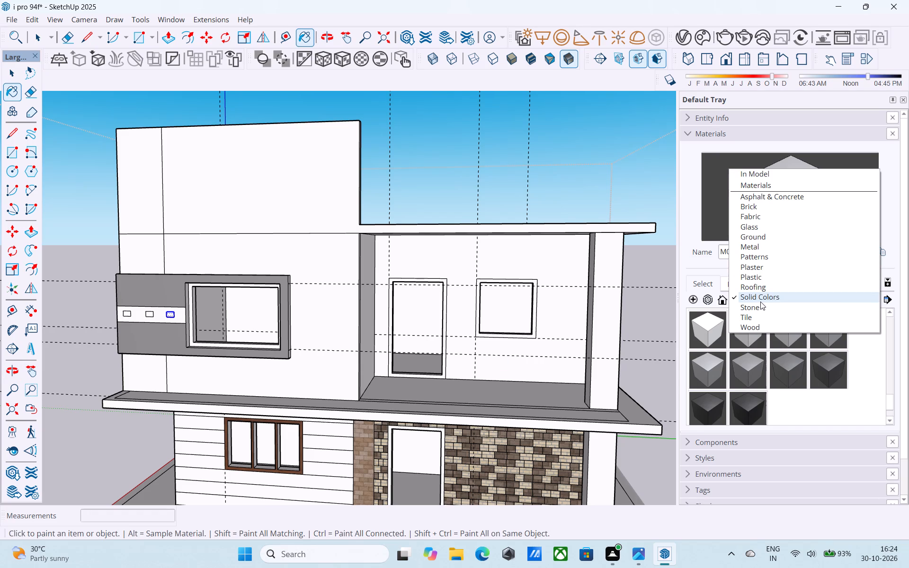
click(755, 327)
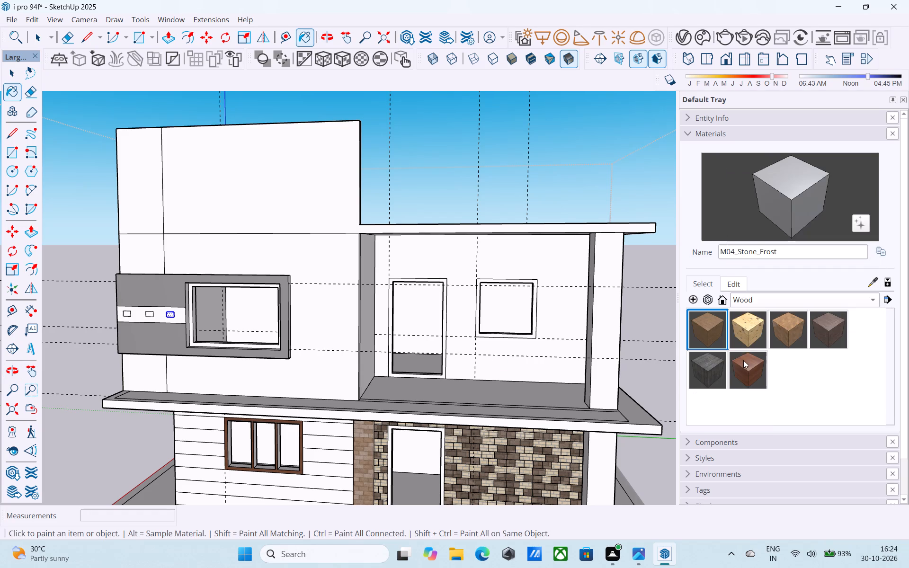
click(744, 365)
scroll(178, 310, up, 8)
click(203, 294)
Erase the long horizontal line on the upper front wall above the window surround, between the vertical line and the balcony-side edge.
scroll(204, 294, down, 10)
middle_drag(236, 338, 309, 357)
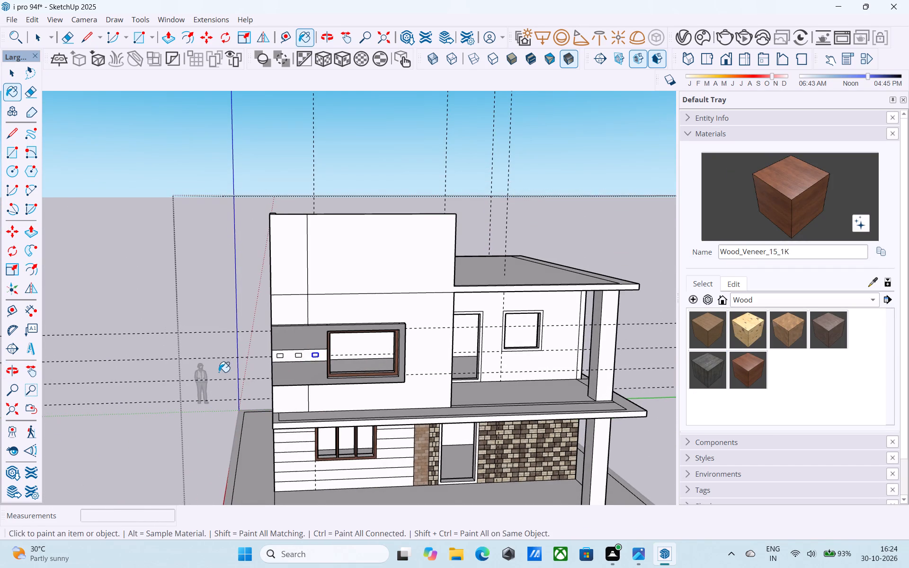
scroll(219, 372, down, 5)
middle_drag(303, 344, 300, 337)
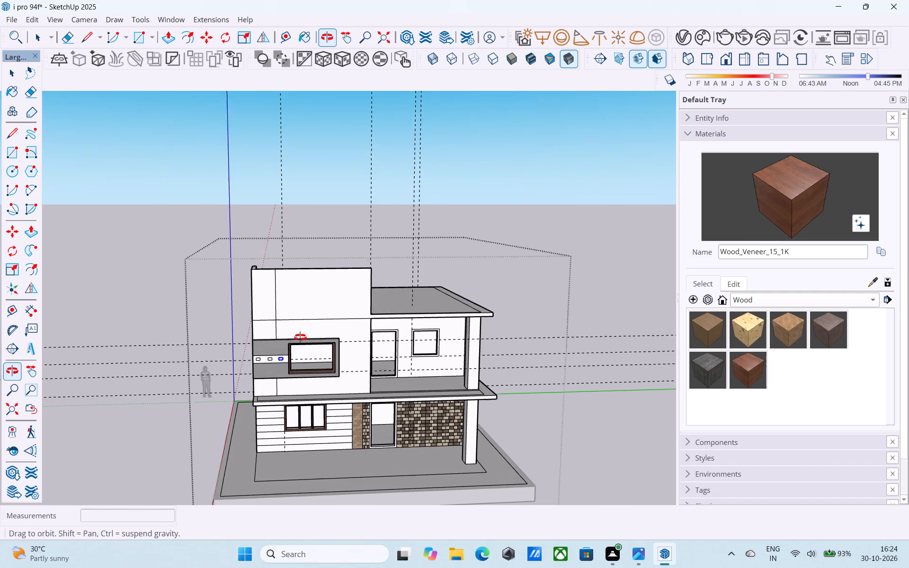
middle_drag(300, 337, 300, 335)
key(space)
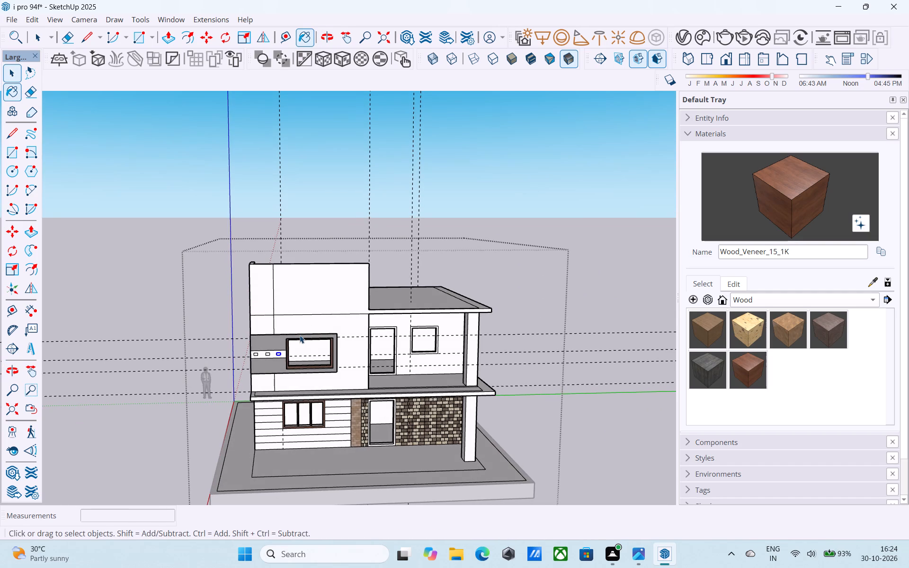
key(e)
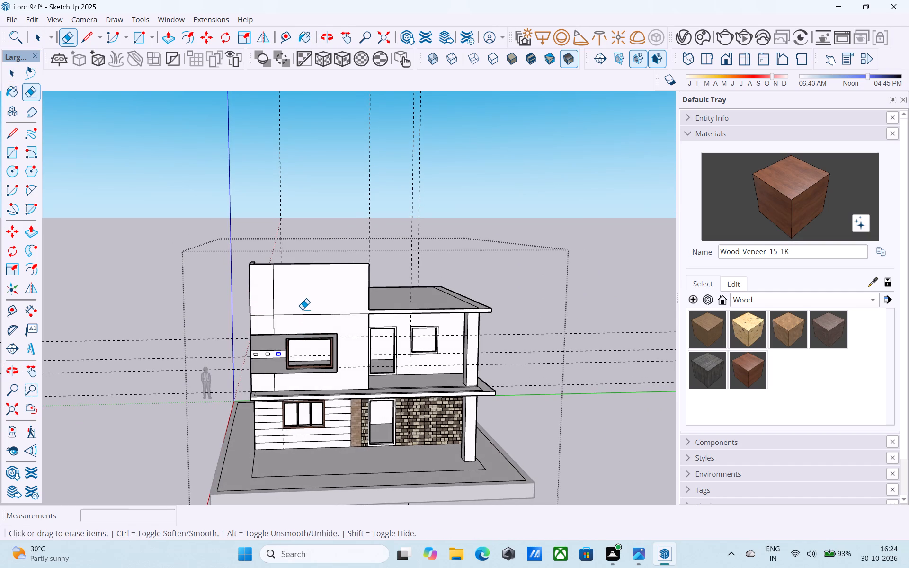
drag(303, 306, 301, 320)
Erase the three short dividing lines across the top face of the projecting window surround.
middle_drag(294, 339, 294, 299)
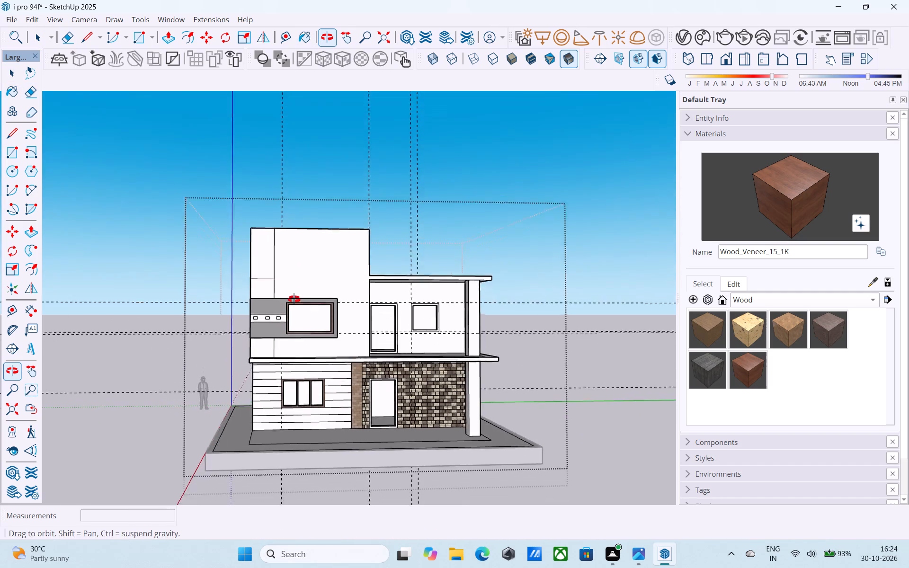
middle_drag(294, 299, 287, 292)
scroll(290, 282, up, 1)
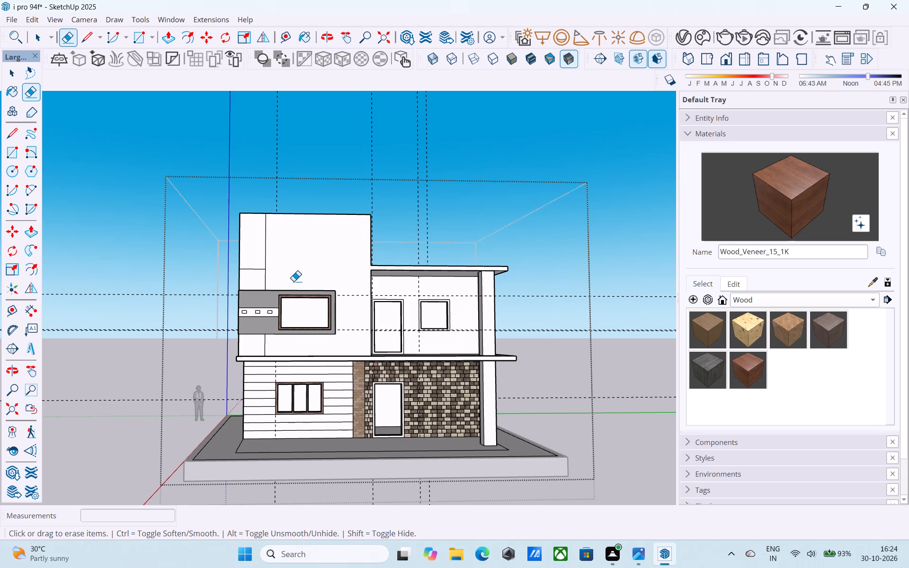
scroll(294, 281, up, 4)
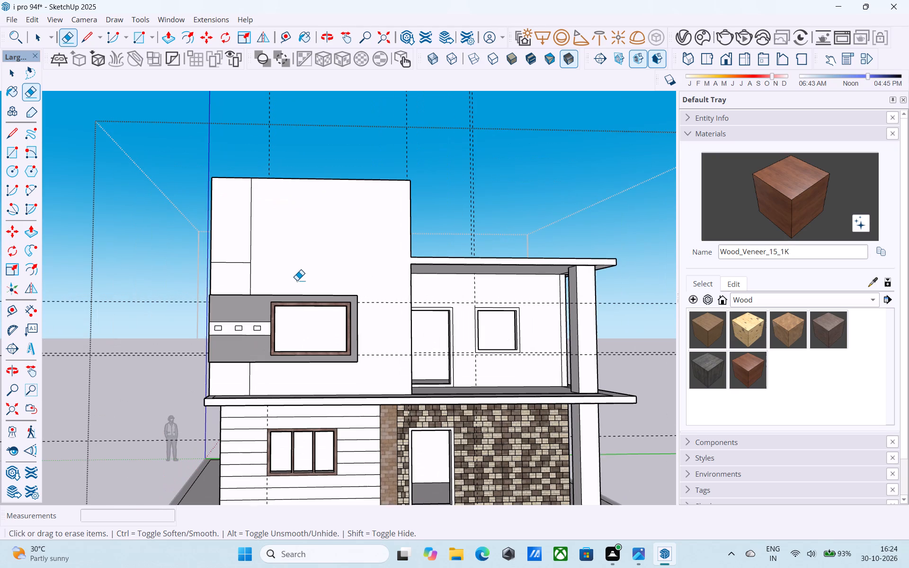
shift+middle_drag(297, 280, 305, 343)
scroll(306, 379, up, 8)
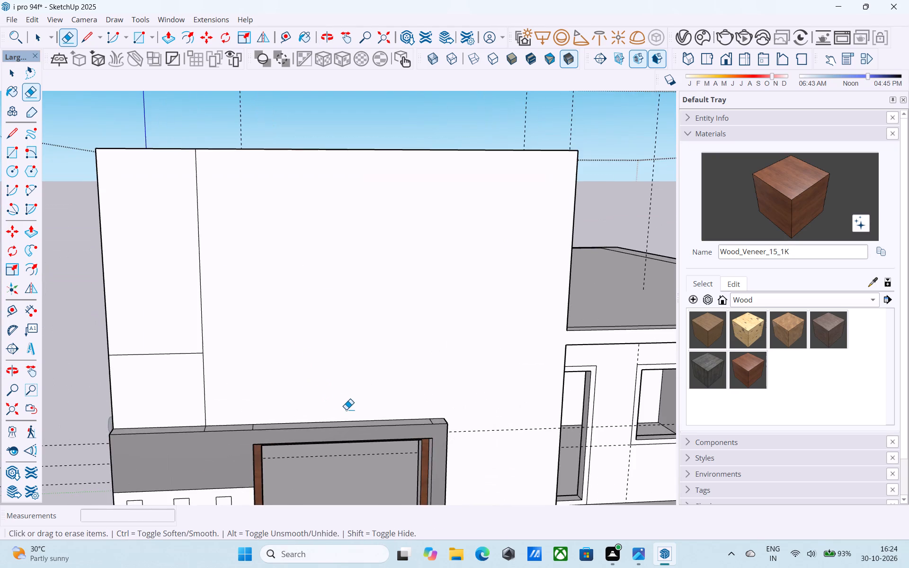
middle_drag(348, 412, 322, 393)
scroll(309, 327, up, 1)
key(e)
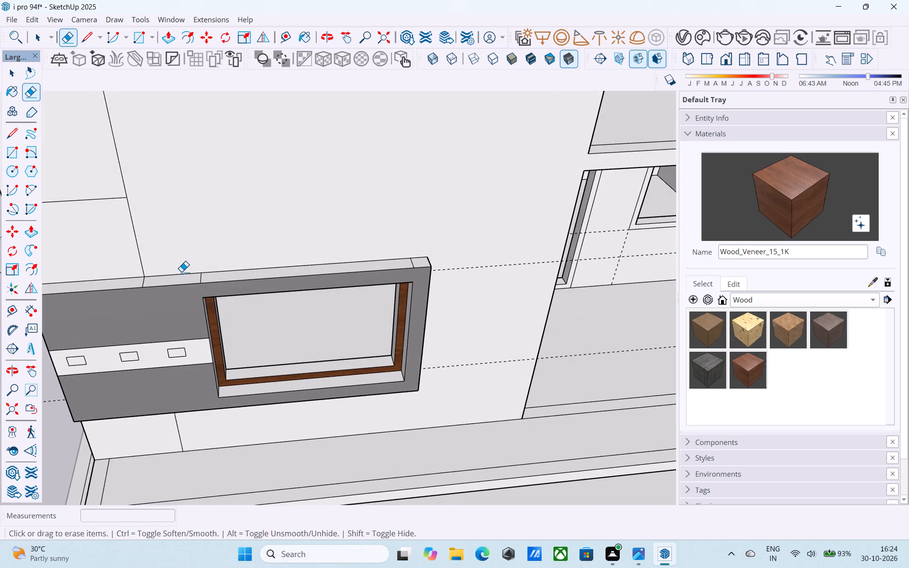
scroll(195, 271, up, 5)
drag(205, 278, 196, 278)
drag(541, 254, 554, 255)
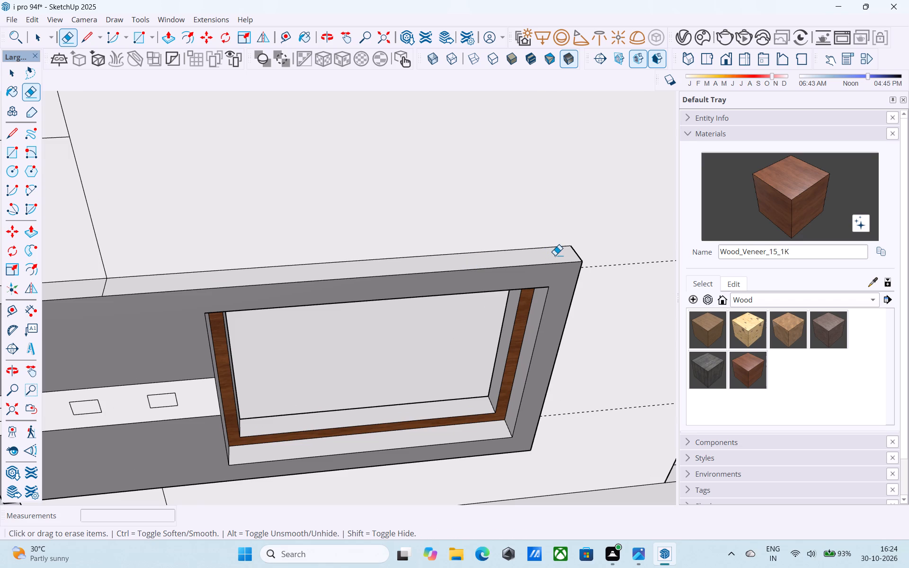
scroll(555, 255, down, 5)
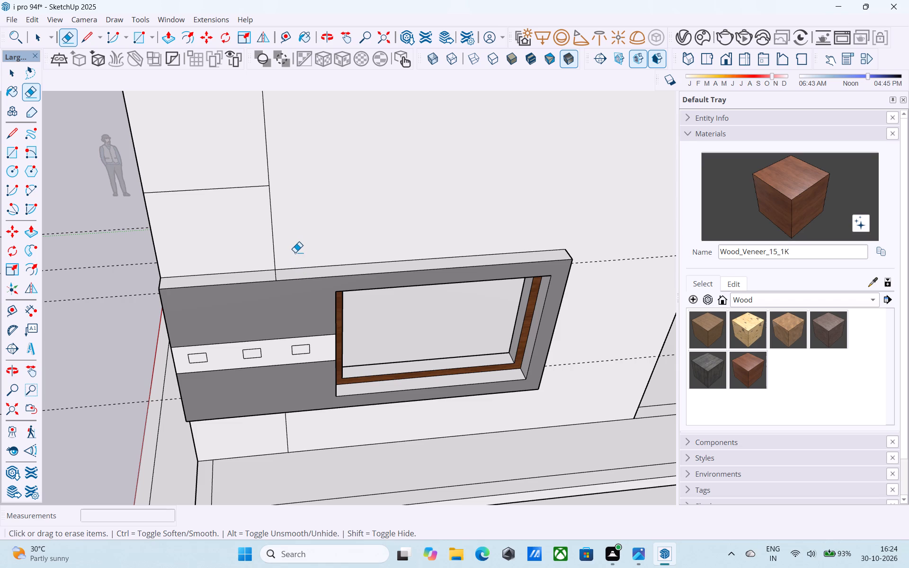
scroll(307, 231, down, 5)
middle_drag(307, 231, 306, 229)
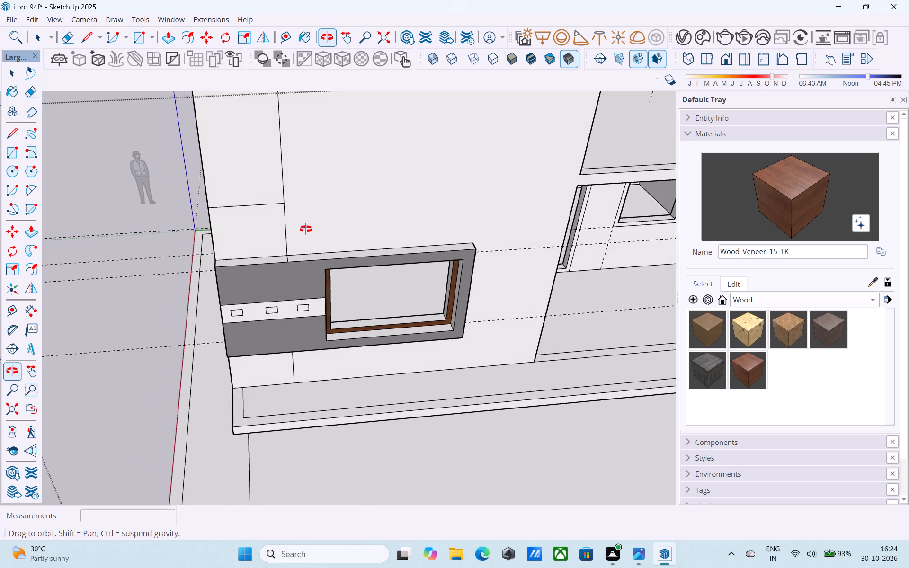
middle_drag(306, 229, 316, 225)
scroll(284, 257, up, 6)
drag(290, 261, 278, 262)
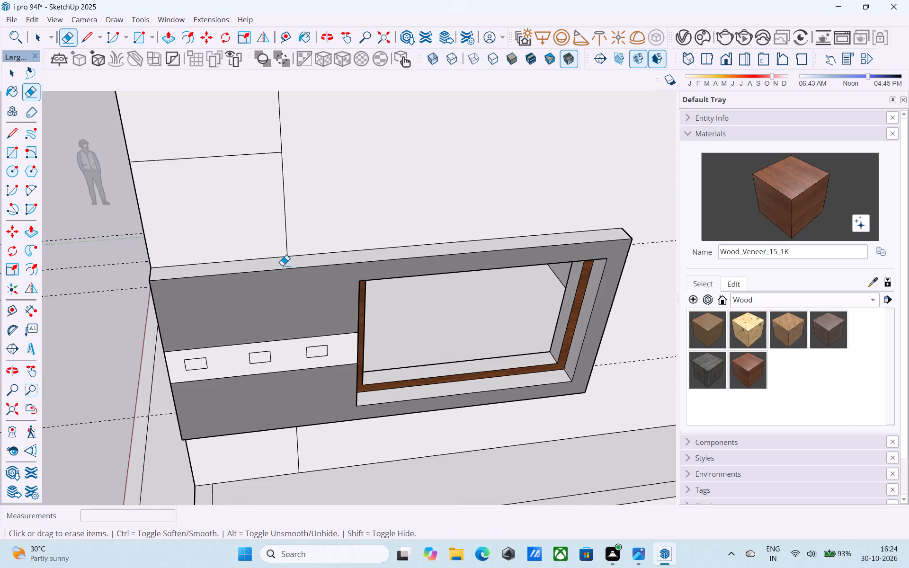
Push/Pull the top face of the projecting window surround up 2' 6" to the balcony roof slab.
key(space)
click(312, 259)
key(p)
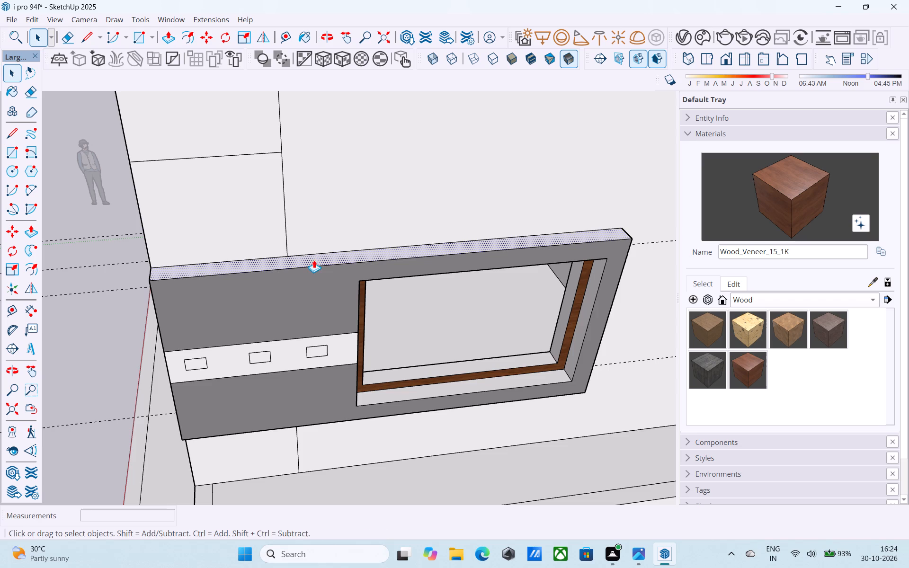
click(314, 260)
scroll(317, 207, down, 10)
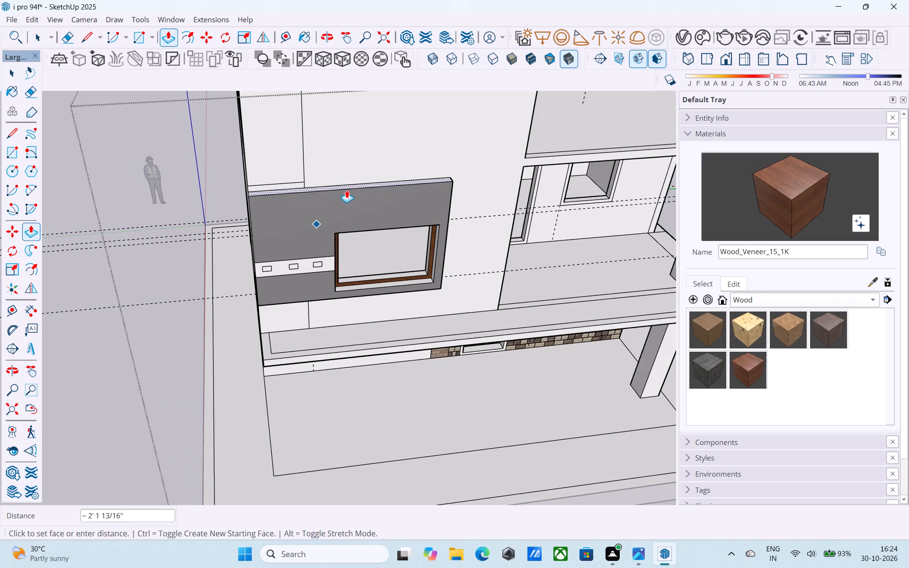
scroll(348, 190, down, 6)
middle_drag(450, 179, 303, 146)
scroll(366, 157, up, 5)
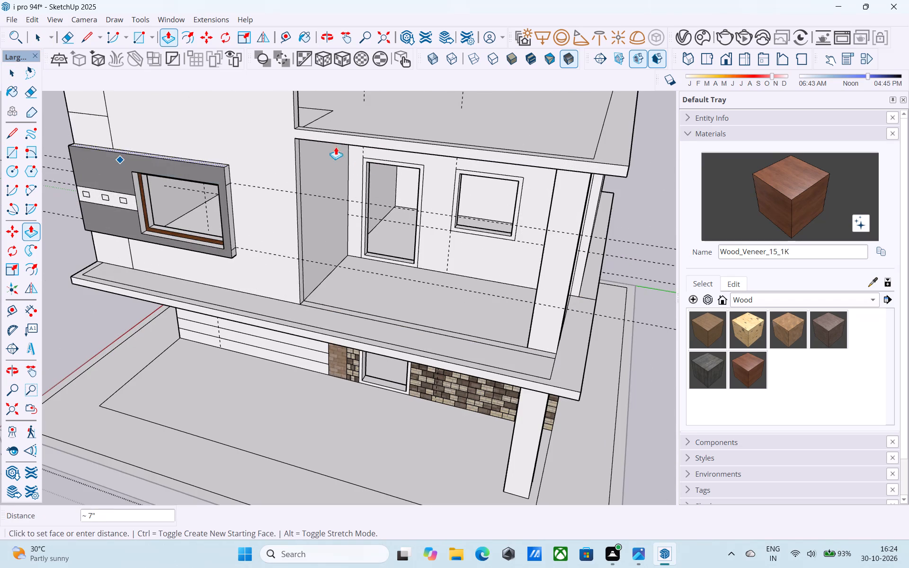
click(313, 141)
Push/Pull the top inner face of the window surround's opening upward by 2'.
scroll(313, 141, down, 5)
middle_drag(313, 141, 390, 152)
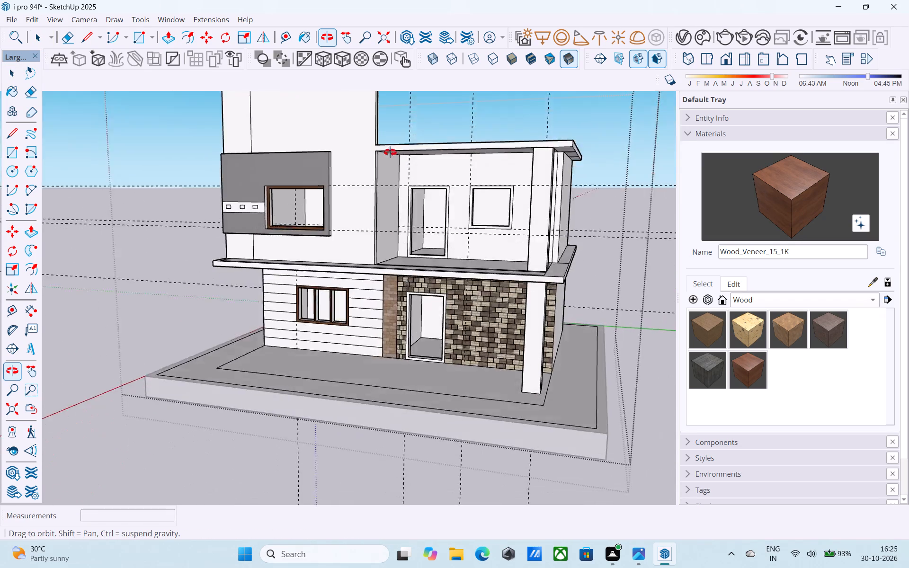
middle_drag(390, 152, 377, 160)
scroll(274, 177, up, 15)
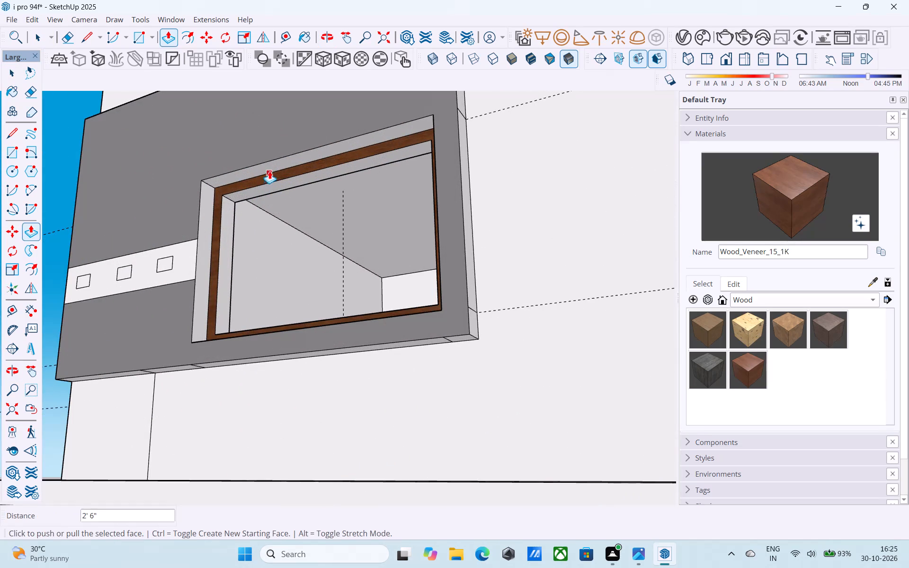
key(space)
click(275, 167)
key(p)
click(275, 167)
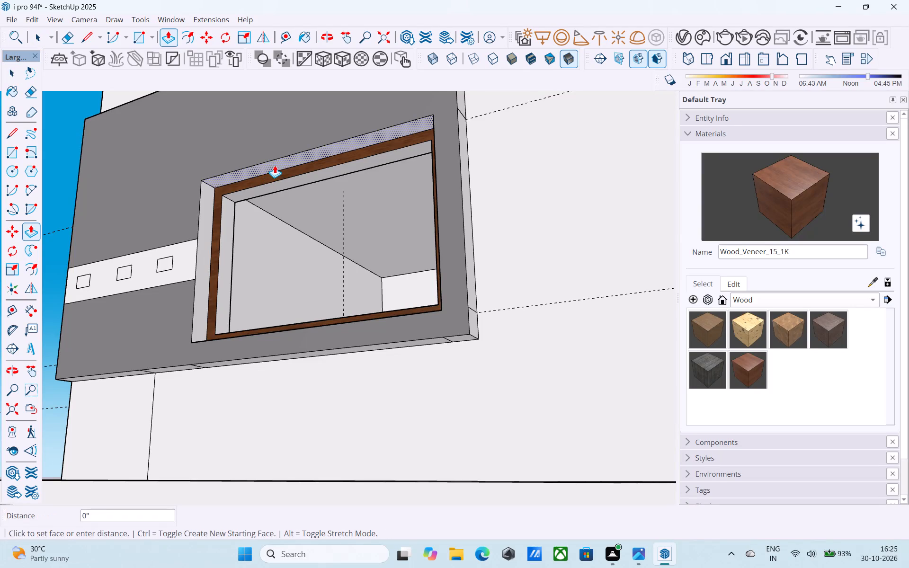
scroll(275, 165, down, 4)
shift+middle_drag(275, 165, 304, 256)
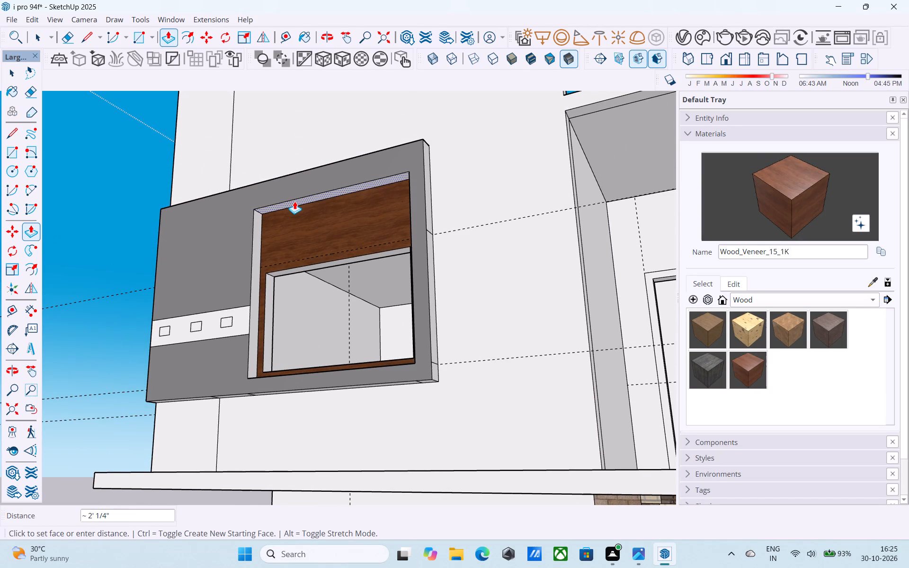
text(2')
key(Return)
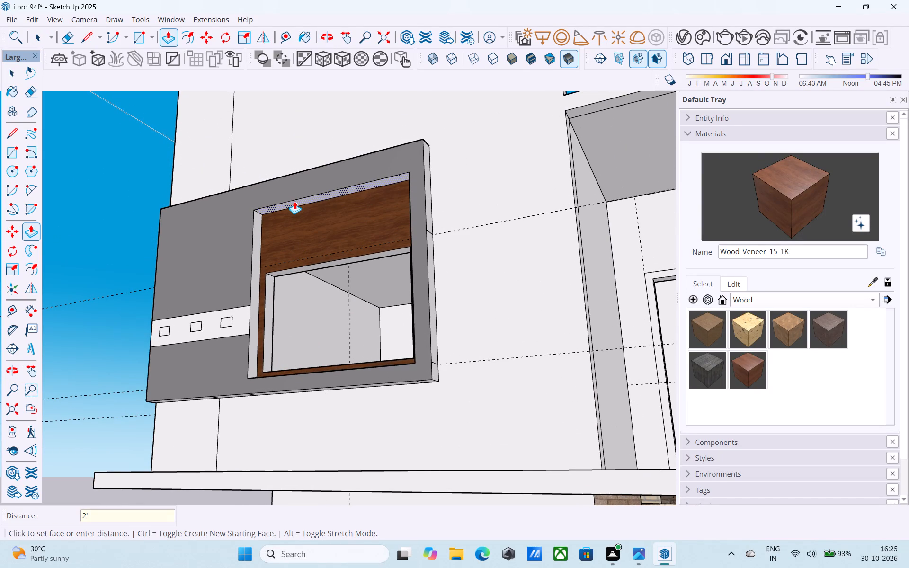
key(space)
Push/Pull the underside of the wood window frame's top member upward by 2'.
middle_drag(371, 275, 355, 242)
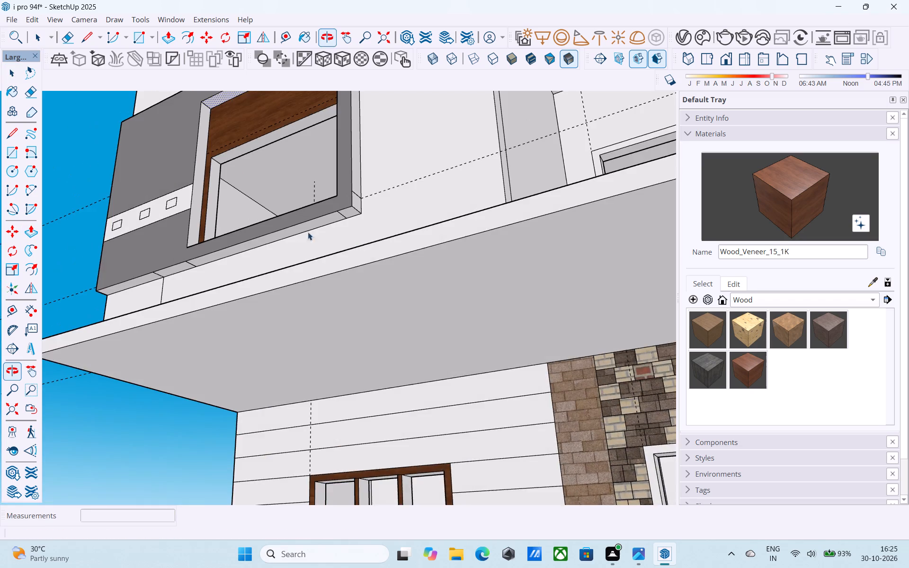
scroll(230, 153, up, 4)
click(231, 152)
key(p)
click(231, 152)
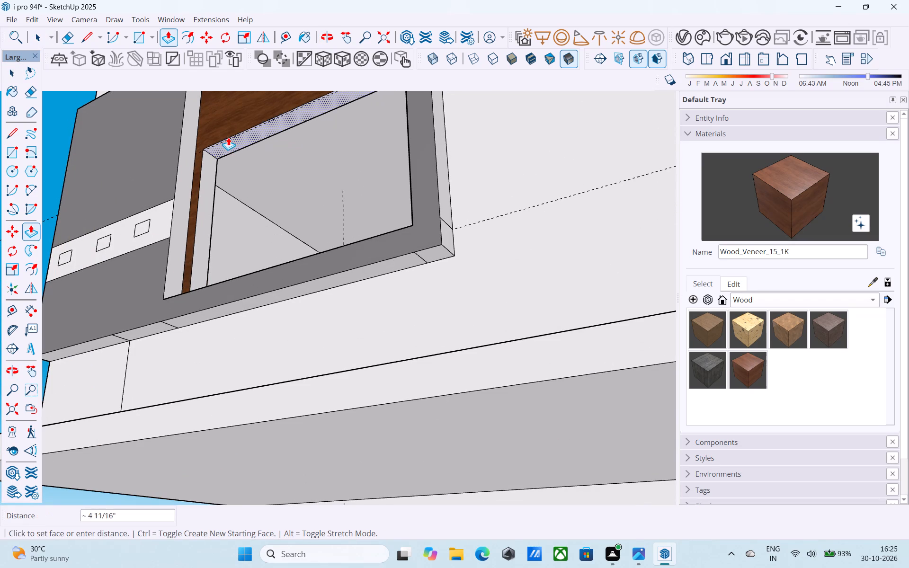
key(2)
key(apostrophe)
key(Return)
key(space)
Inspect the upper front room's heightened window frame and surround from below, from the side and in the full elevation.
scroll(228, 136, down, 4)
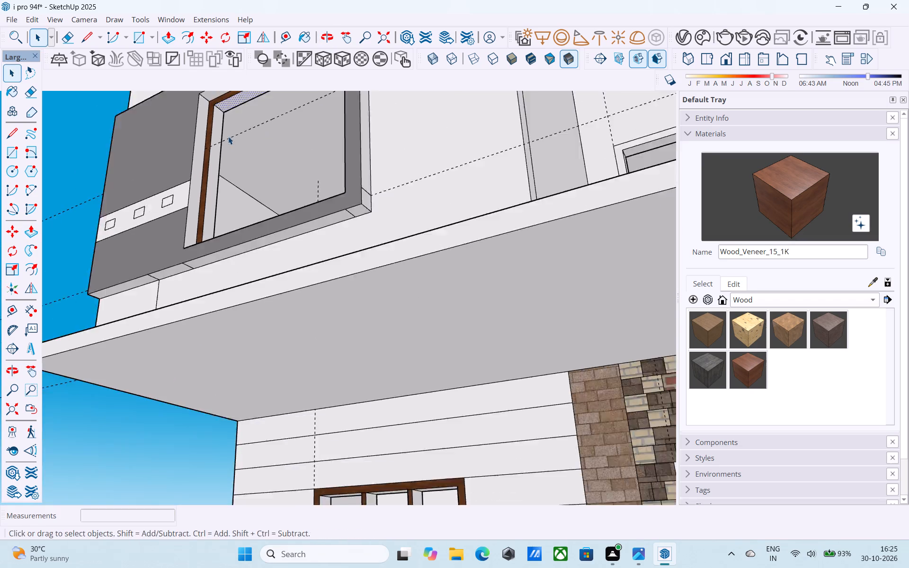
middle_drag(228, 137, 336, 258)
shift+middle_drag(332, 233, 323, 264)
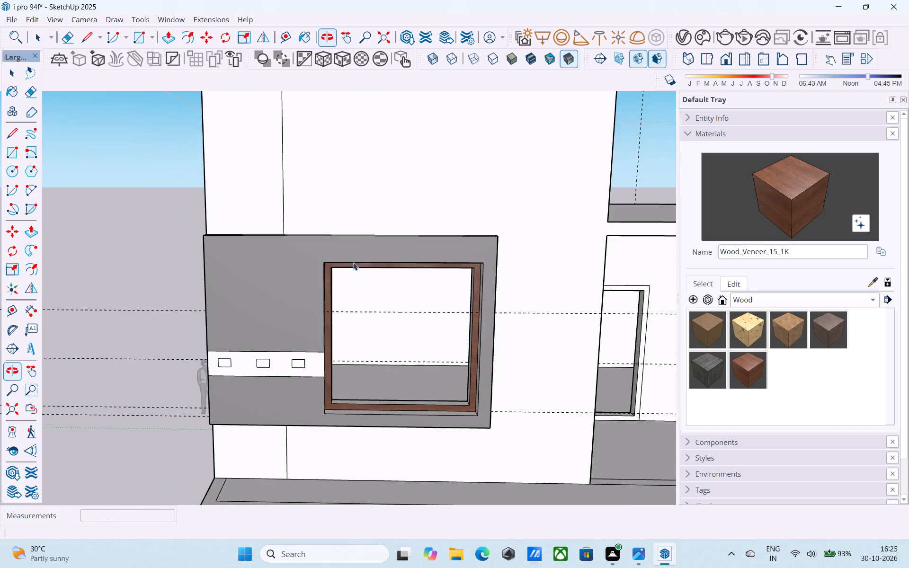
scroll(410, 250, up, 5)
shift+middle_drag(437, 250, 425, 117)
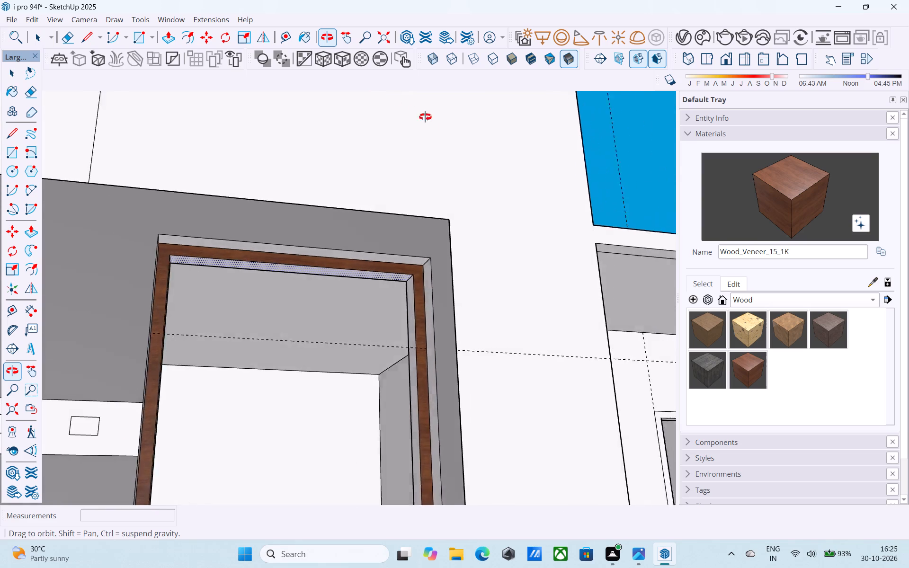
shift+middle_drag(425, 117, 617, 194)
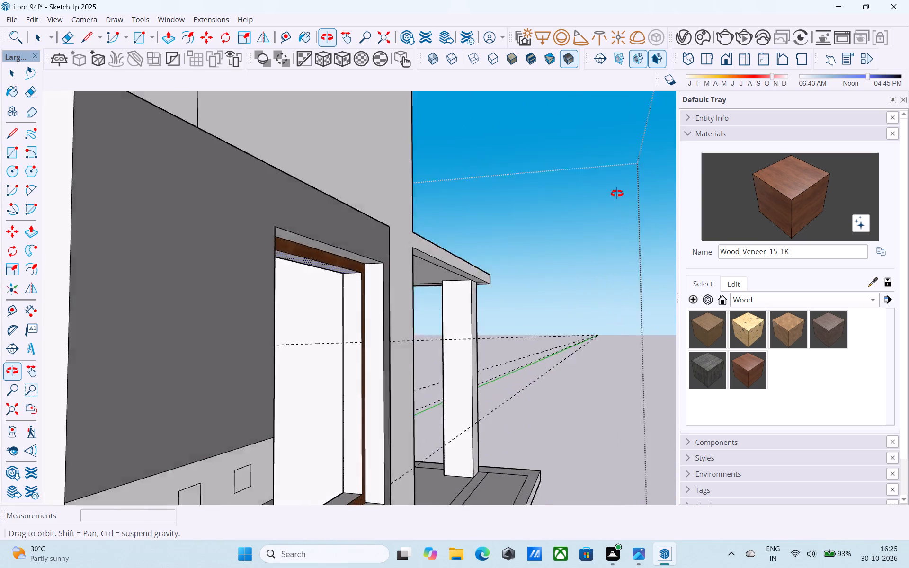
shift+middle_drag(617, 194, 373, 220)
scroll(373, 220, down, 4)
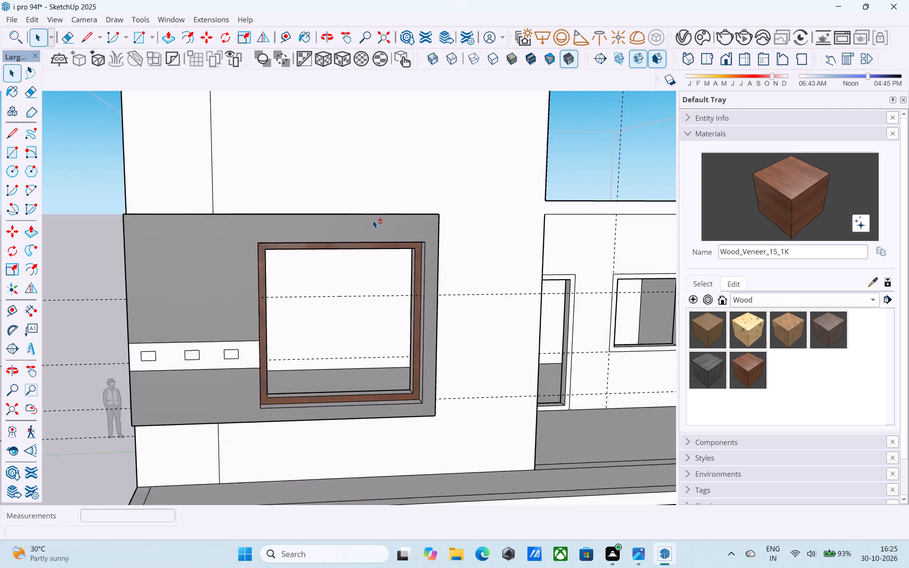
scroll(373, 220, down, 3)
shift+middle_drag(382, 230, 392, 253)
scroll(406, 258, down, 5)
middle_drag(405, 261, 423, 305)
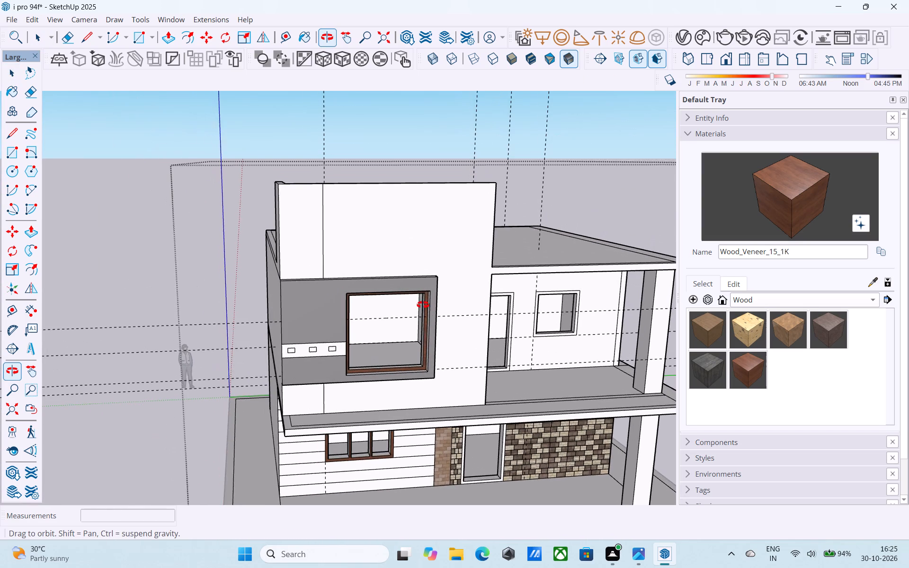
middle_drag(423, 305, 433, 292)
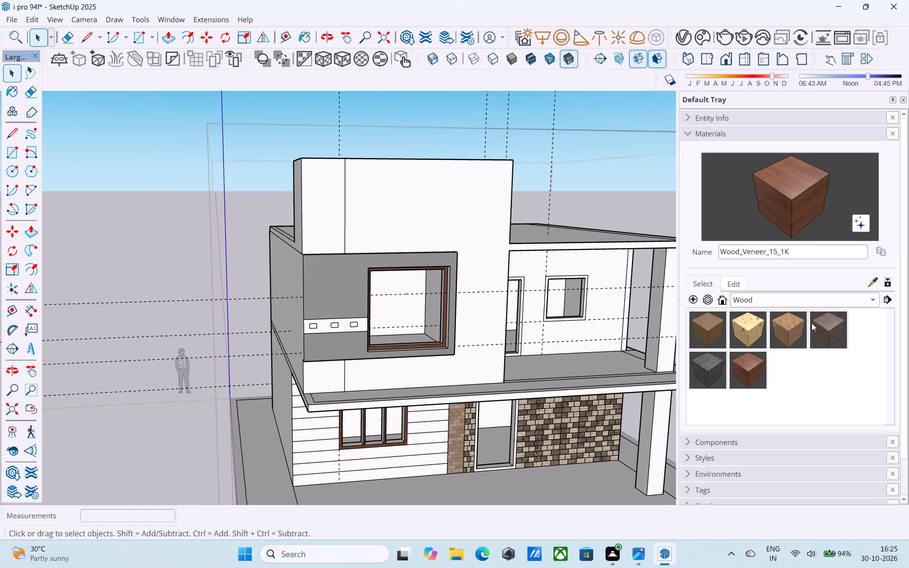
Paint the three small rectangles on the surround's narrow white band with ThomThom - Waistcoat2 from the In Model materials.
click(802, 303)
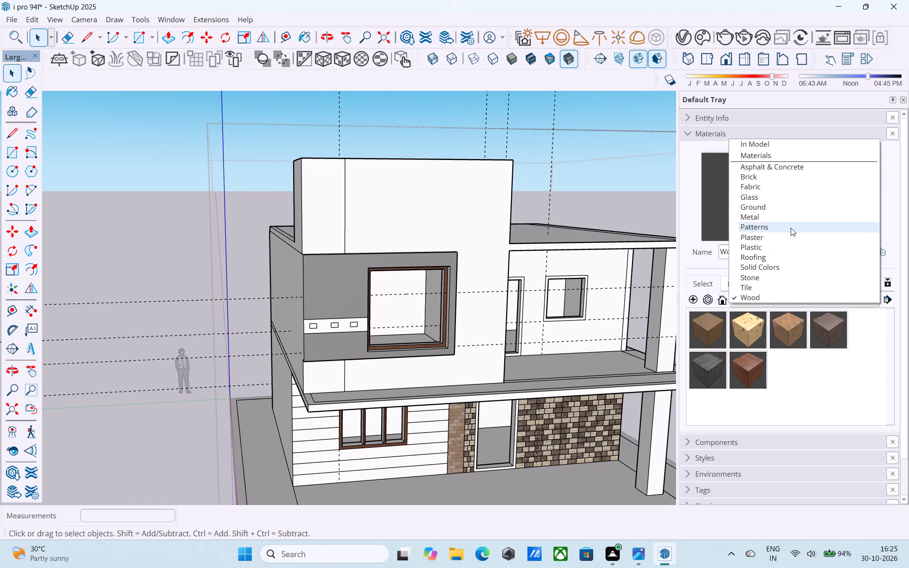
click(793, 152)
scroll(815, 389, down, 5)
scroll(778, 369, down, 7)
scroll(767, 337, up, 1)
click(752, 322)
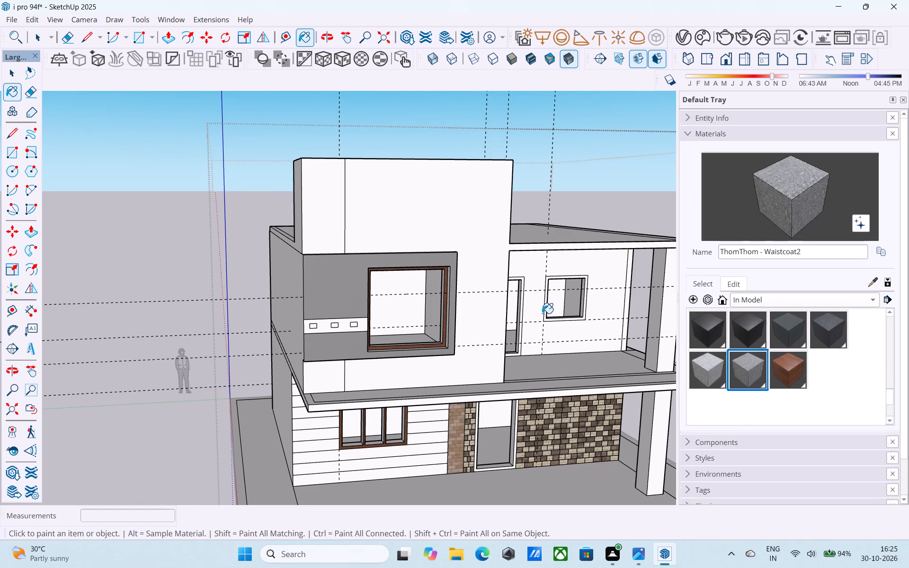
scroll(311, 329, up, 8)
click(312, 325)
scroll(329, 327, up, 6)
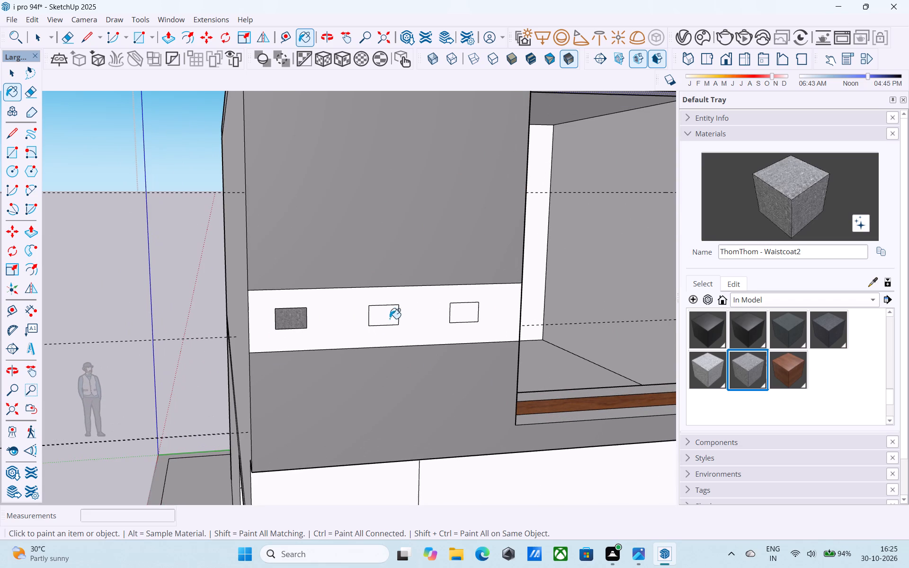
click(389, 316)
click(471, 307)
scroll(471, 307, down, 3)
scroll(471, 307, up, 11)
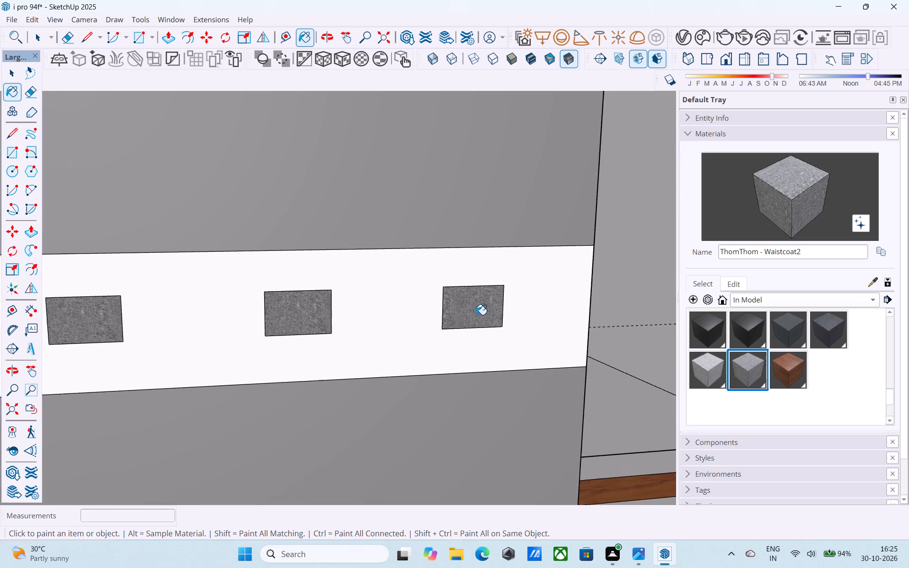
scroll(476, 315, up, 11)
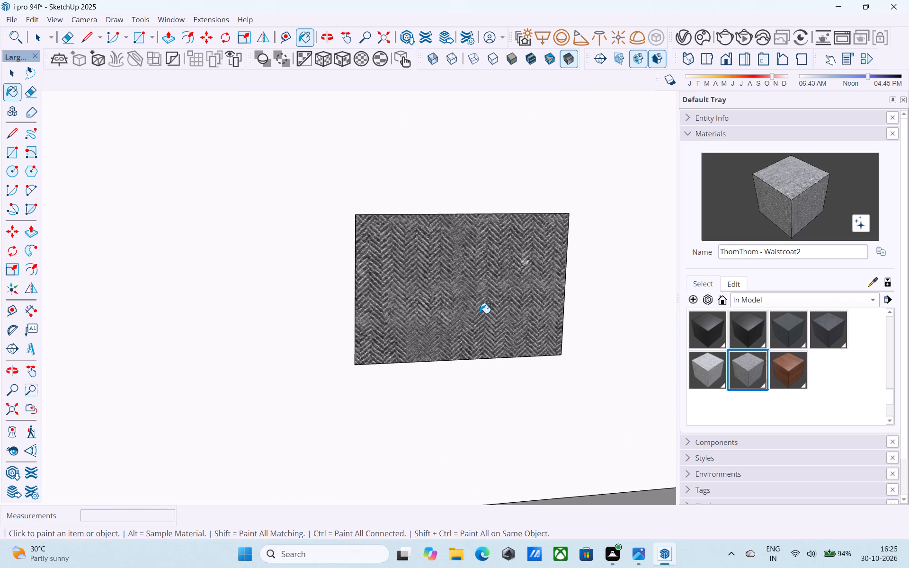
scroll(481, 310, down, 17)
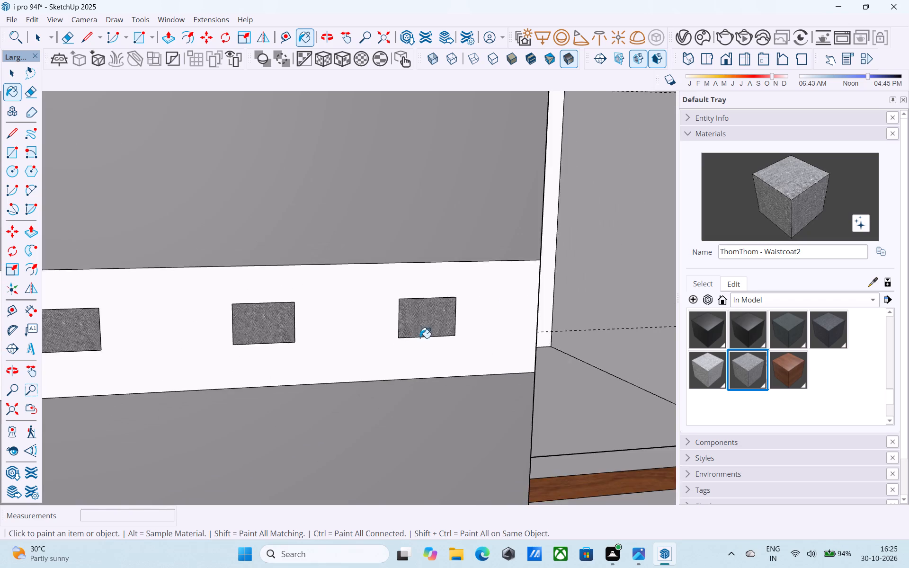
Review the painted window surround and the wall above it against the rest of the front elevation.
scroll(420, 338, down, 14)
middle_drag(435, 341, 287, 351)
scroll(294, 341, down, 6)
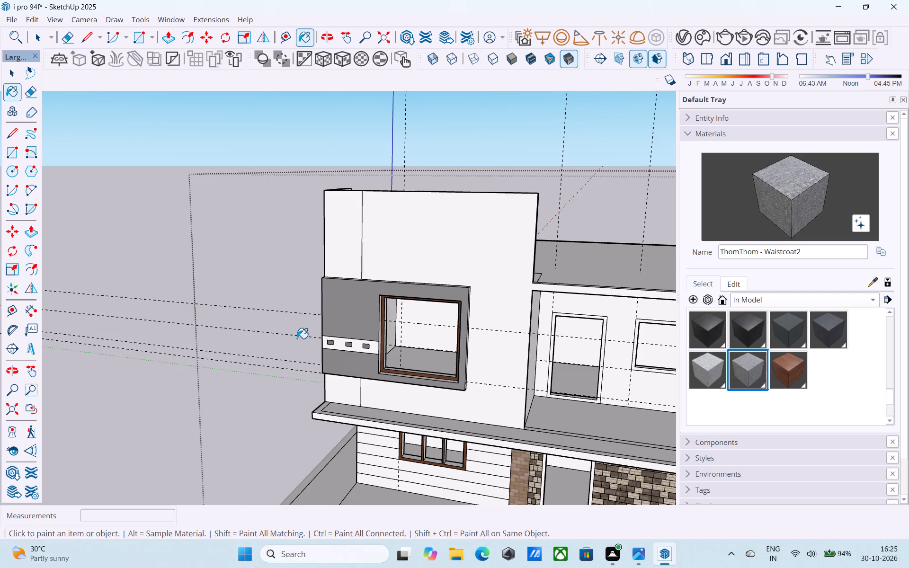
scroll(297, 338, down, 3)
middle_drag(310, 356, 332, 371)
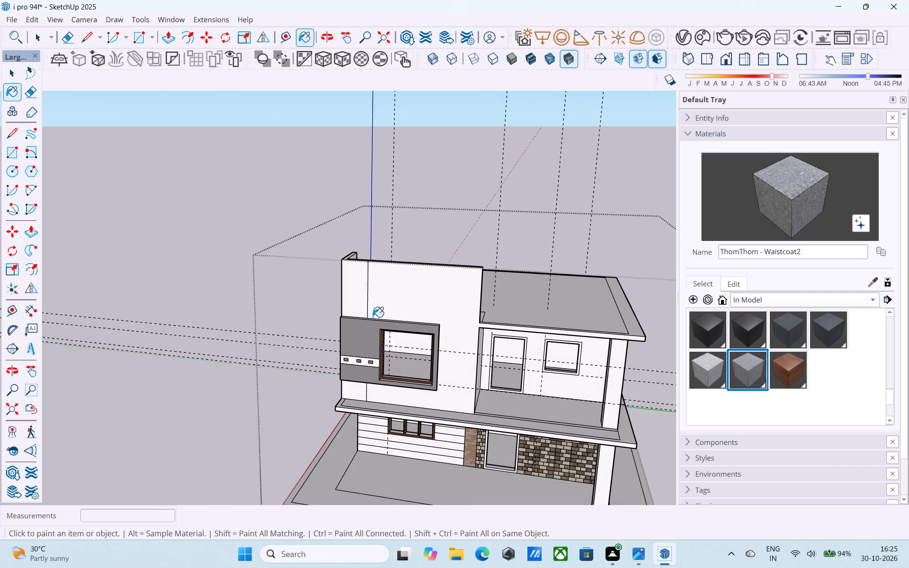
middle_drag(373, 312, 396, 322)
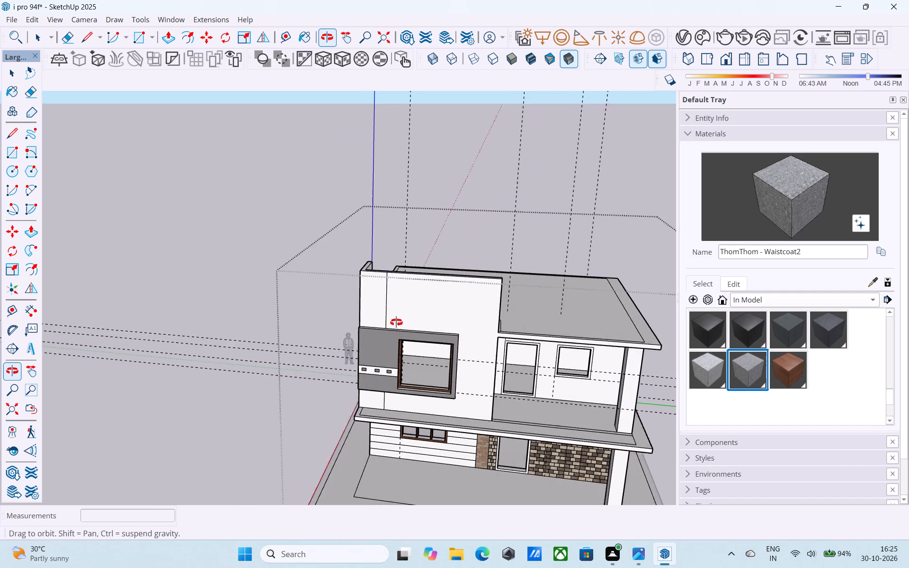
middle_drag(396, 322, 436, 339)
scroll(436, 339, up, 6)
key(space)
shift+middle_drag(428, 334, 438, 330)
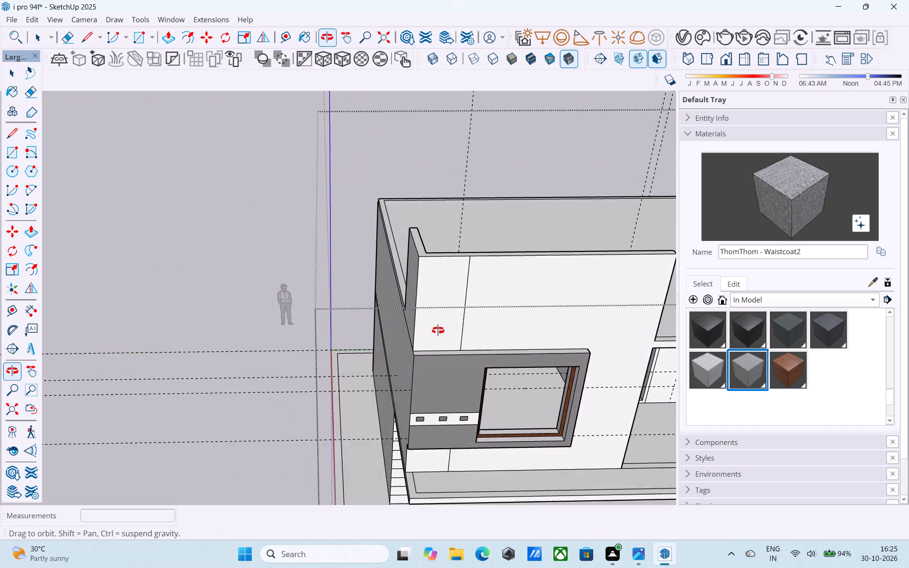
shift+middle_drag(438, 330, 435, 351)
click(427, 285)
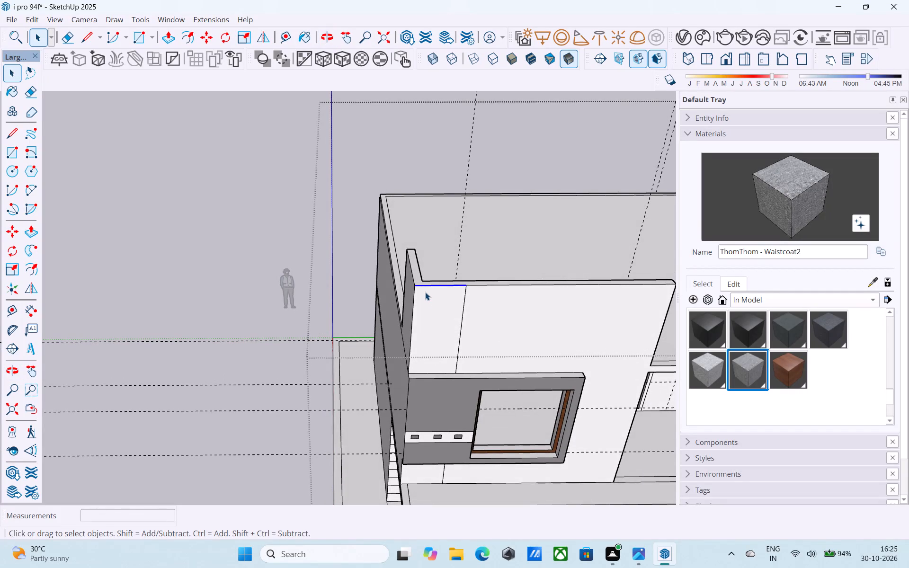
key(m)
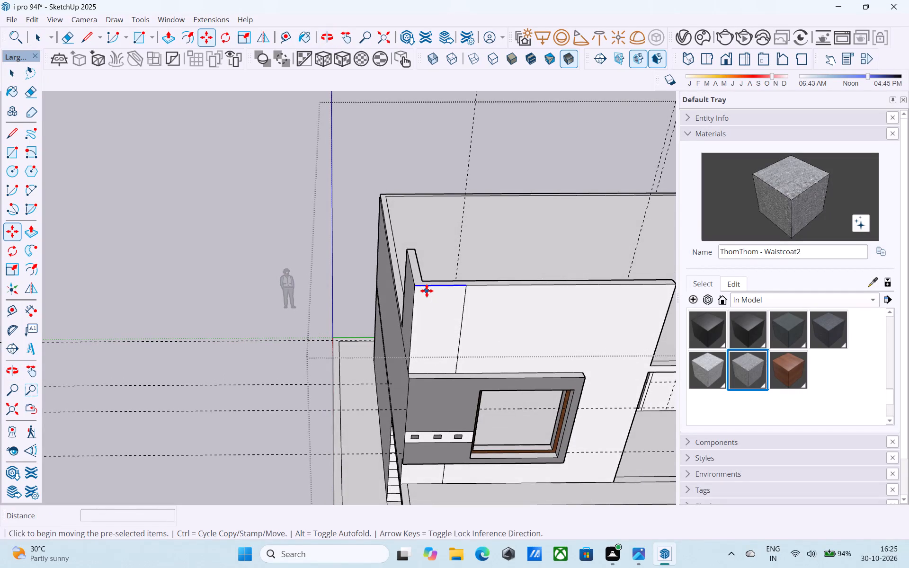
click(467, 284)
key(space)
Offset the outline of the narrow upper wall strip above the window surround inward by 6".
click(448, 308)
scroll(446, 308, up, 2)
key(f)
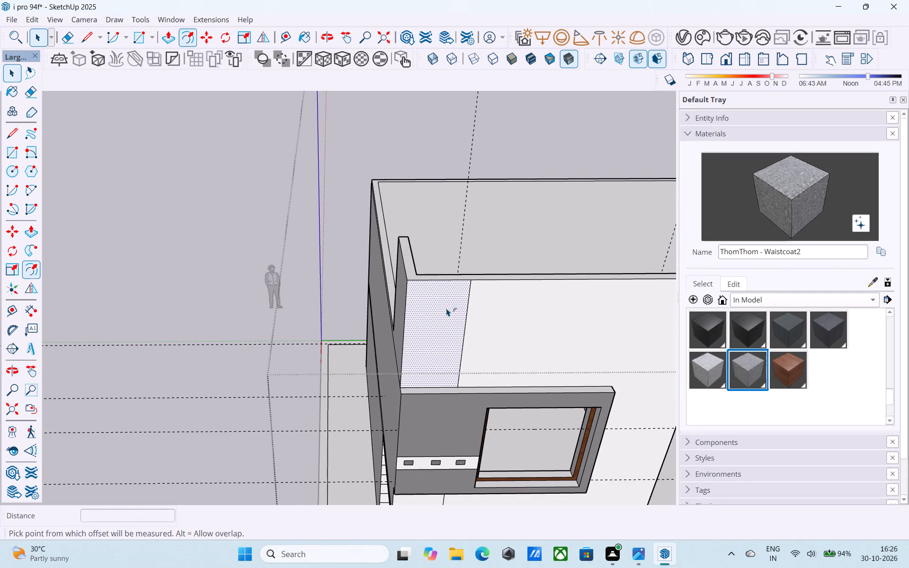
click(446, 308)
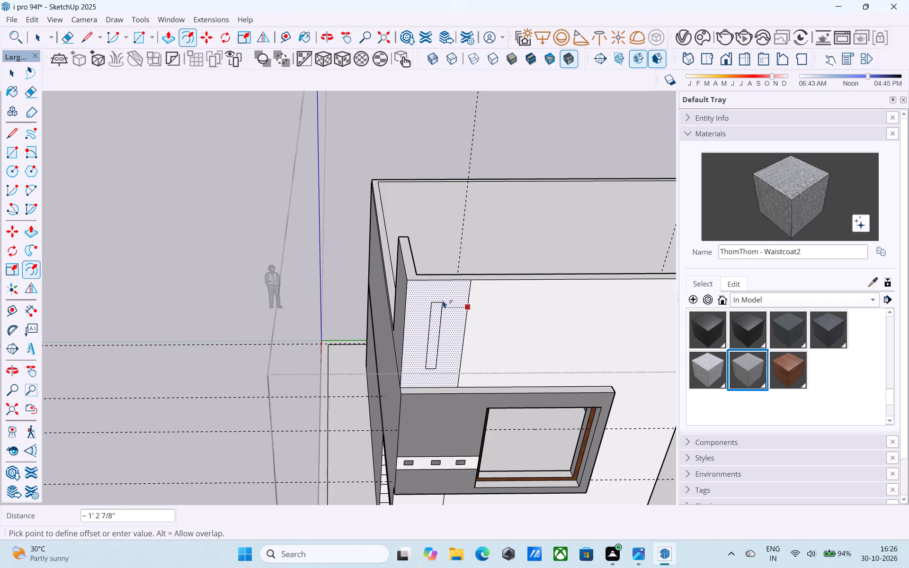
text(3")
key(Return)
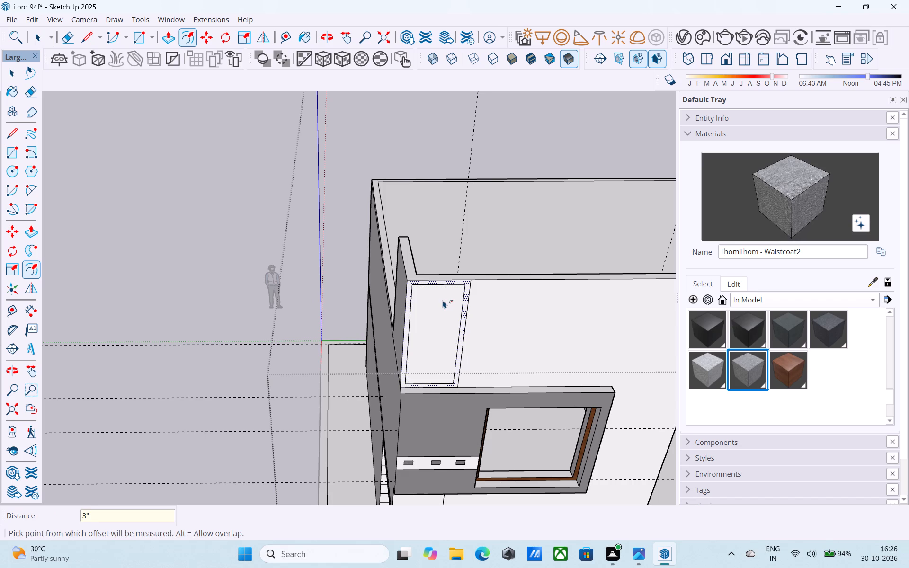
text(6")
key(Return)
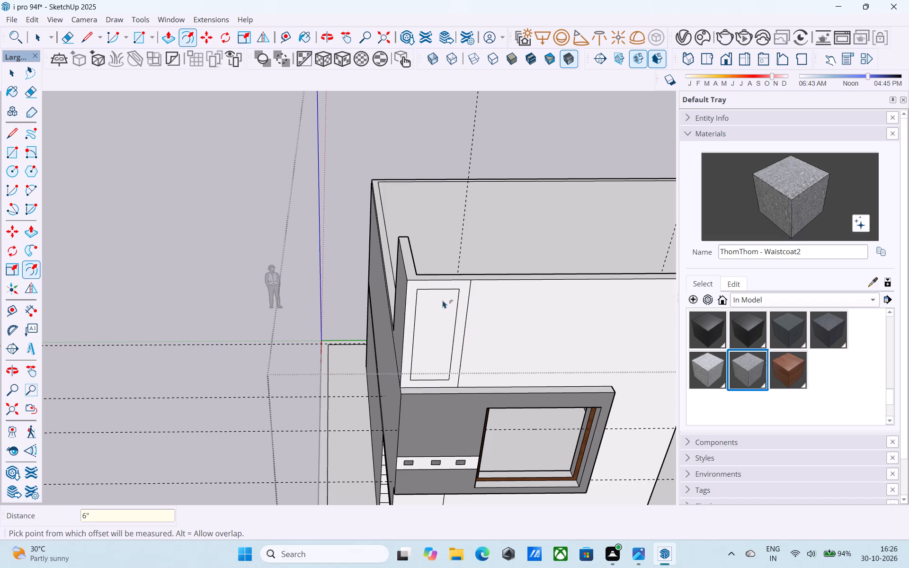
Draw 6" lines extending the inset rectangle's top and bottom edges to the strip's outer side and its inner side down to the surround.
key(l)
scroll(443, 300, up, 1)
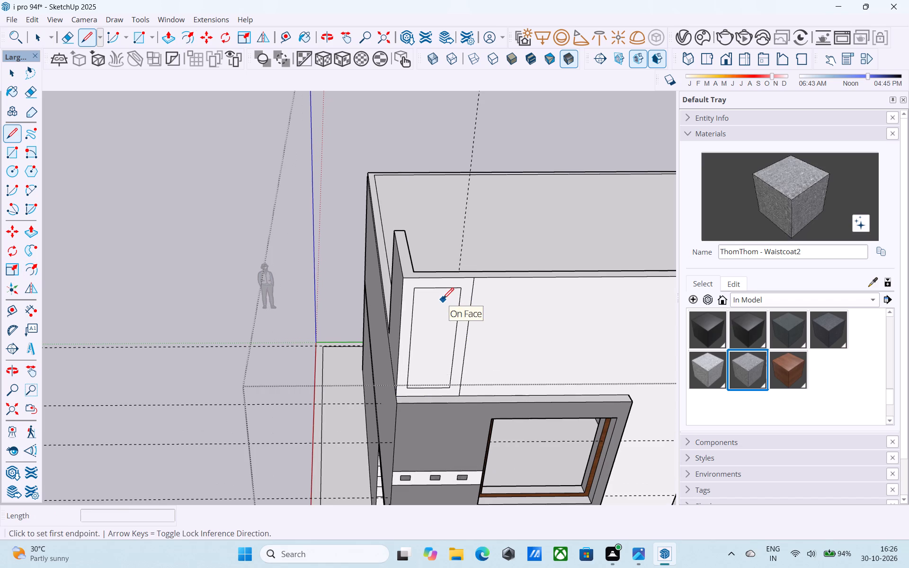
click(419, 287)
scroll(419, 287, up, 4)
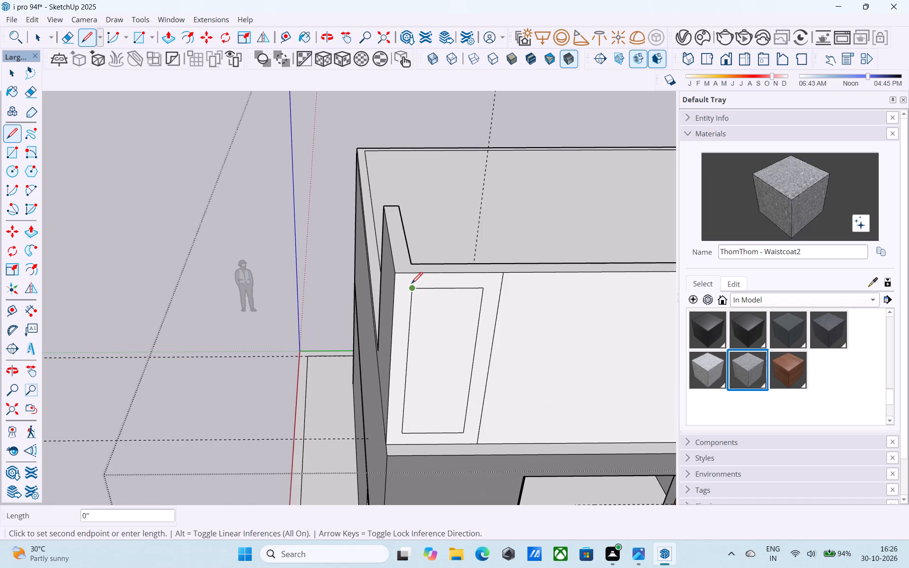
click(396, 287)
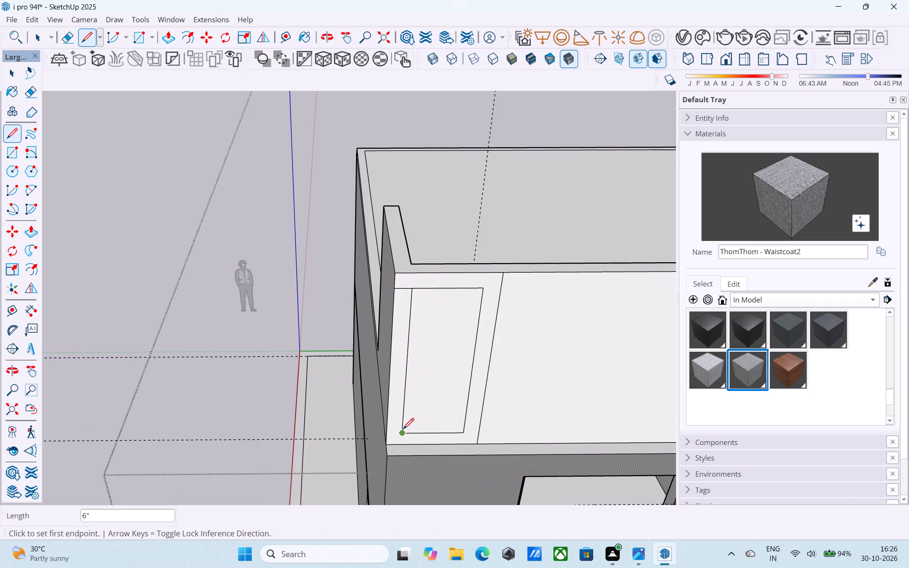
click(404, 428)
click(385, 428)
click(461, 432)
click(463, 445)
Erase the inset rectangle's bottom and outer vertical edges with their leftover extension, leaving an L-shaped border around one open panel.
key(e)
drag(423, 422, 426, 438)
click(404, 409)
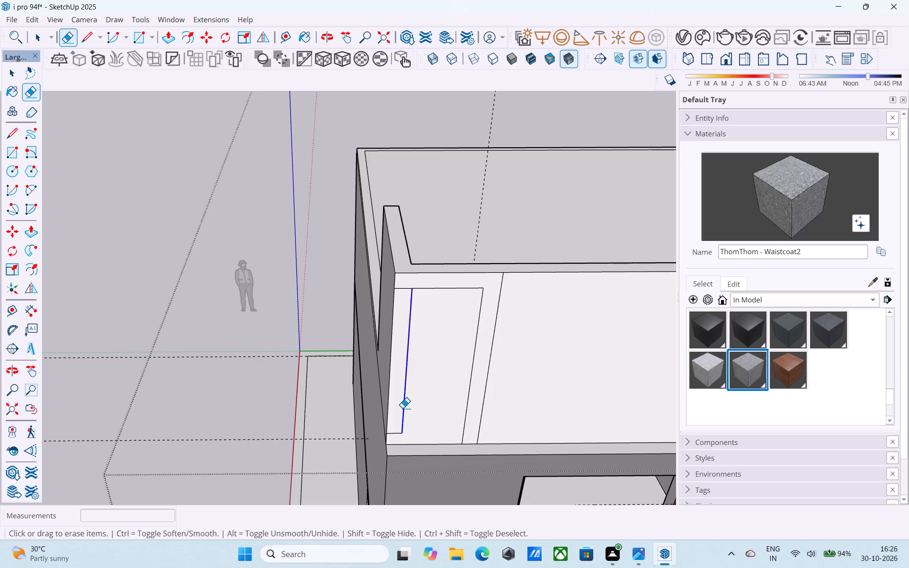
click(400, 430)
click(400, 432)
key(space)
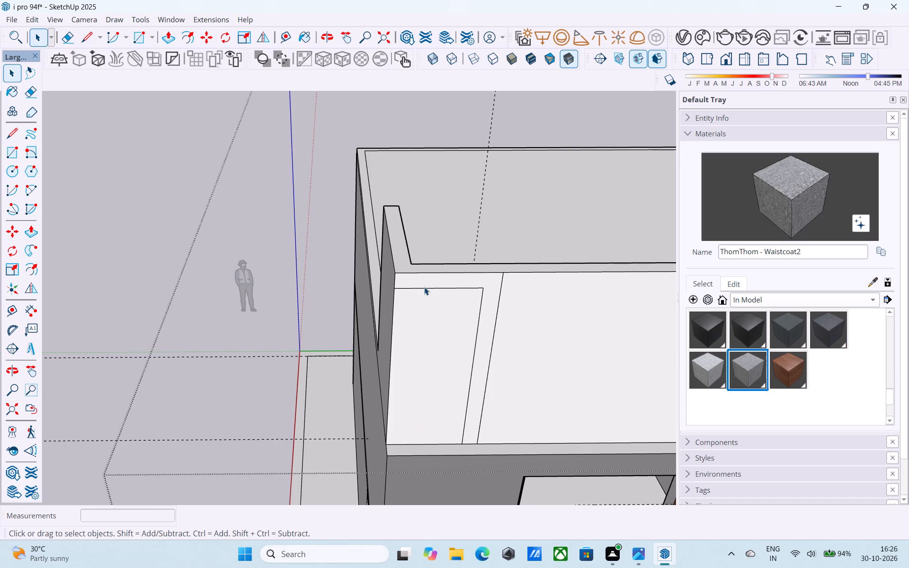
Copy the panel's top edge 6' down to its bottom edge and divide the distance into 11 equal horizontal strips.
click(427, 288)
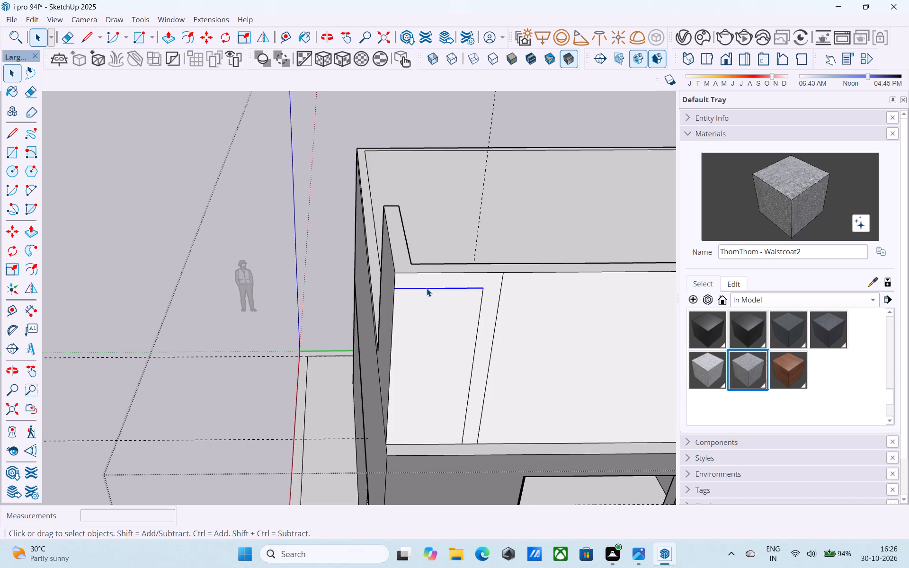
key(m)
click(481, 290)
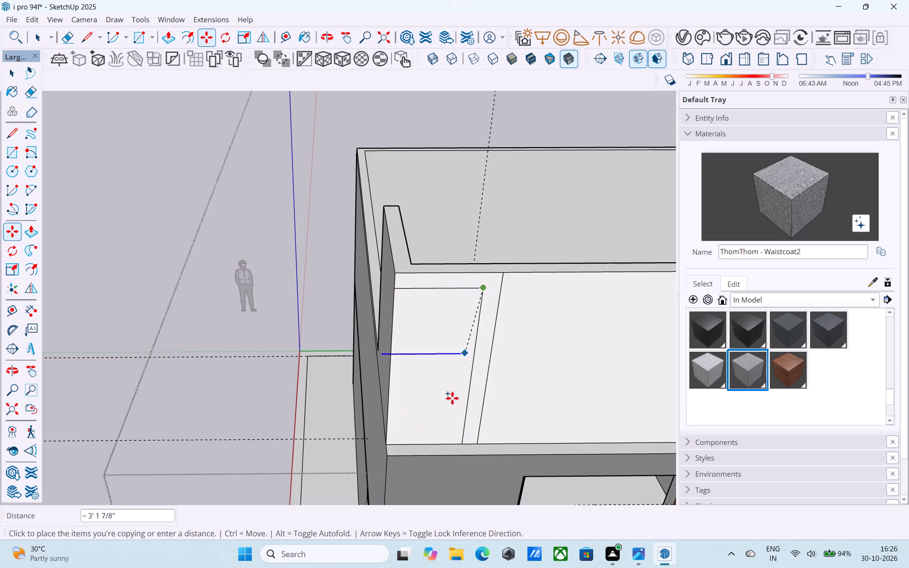
click(458, 445)
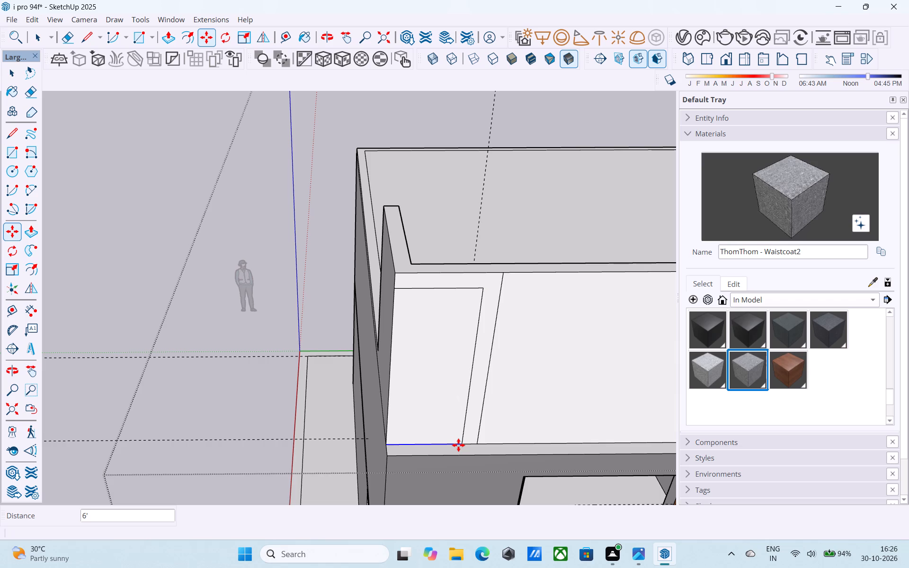
key(slash)
text(11)
key(Return)
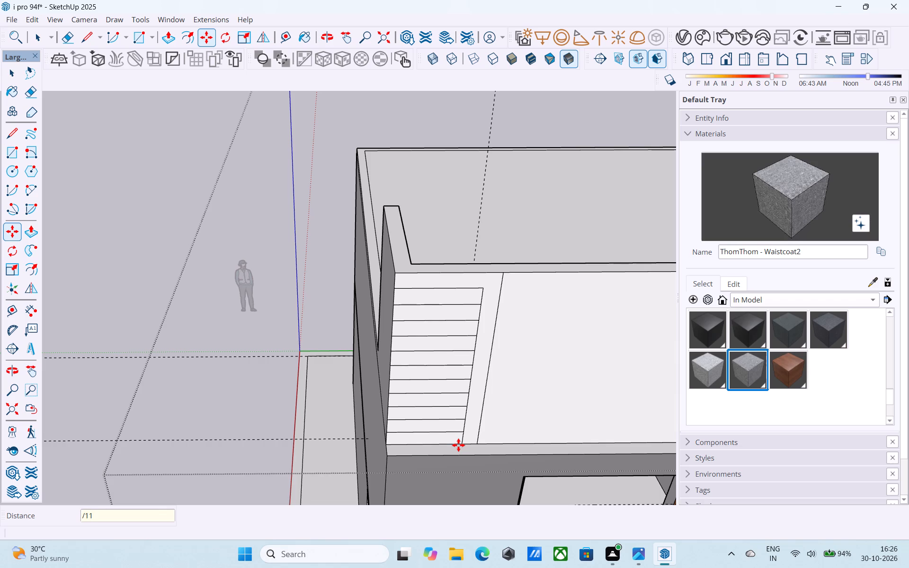
Push/Pull the L-shaped border around the striped panel outward by 6".
scroll(458, 445, down, 5)
middle_drag(464, 411, 464, 384)
scroll(464, 382, up, 5)
key(space)
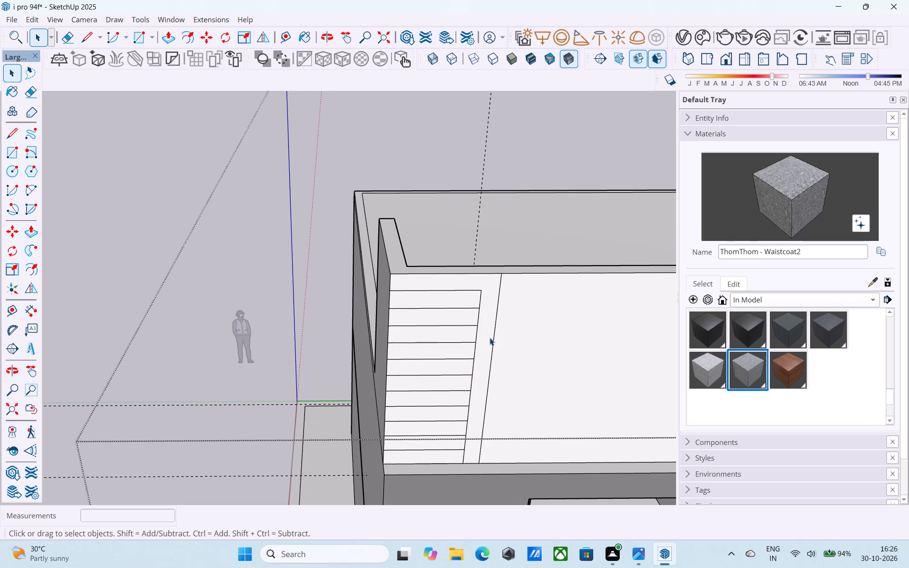
click(490, 337)
key(p)
click(485, 415)
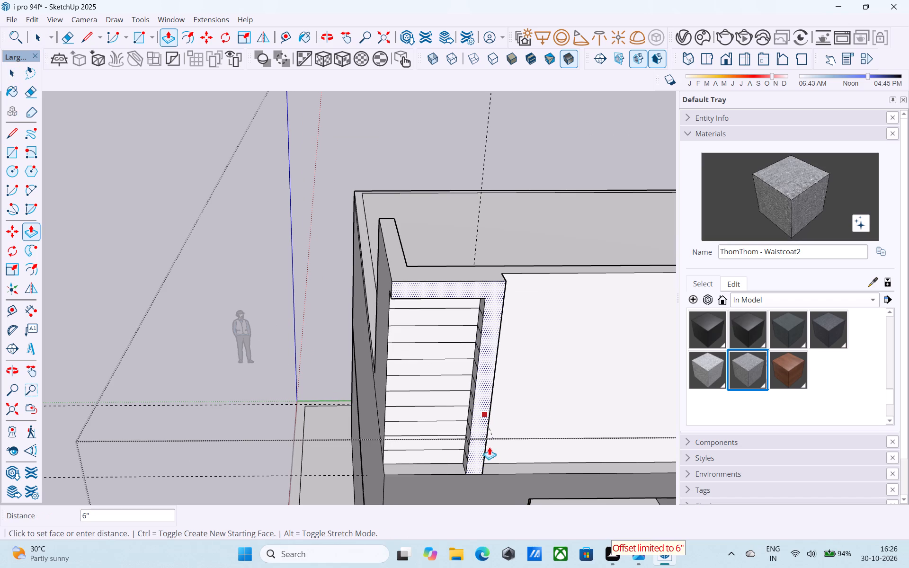
click(490, 453)
Push/Pull every second horizontal strip, five in all, outward by the same 6" to form projecting slats.
scroll(446, 328, up, 4)
key(space)
scroll(446, 326, up, 1)
middle_drag(446, 326, 451, 285)
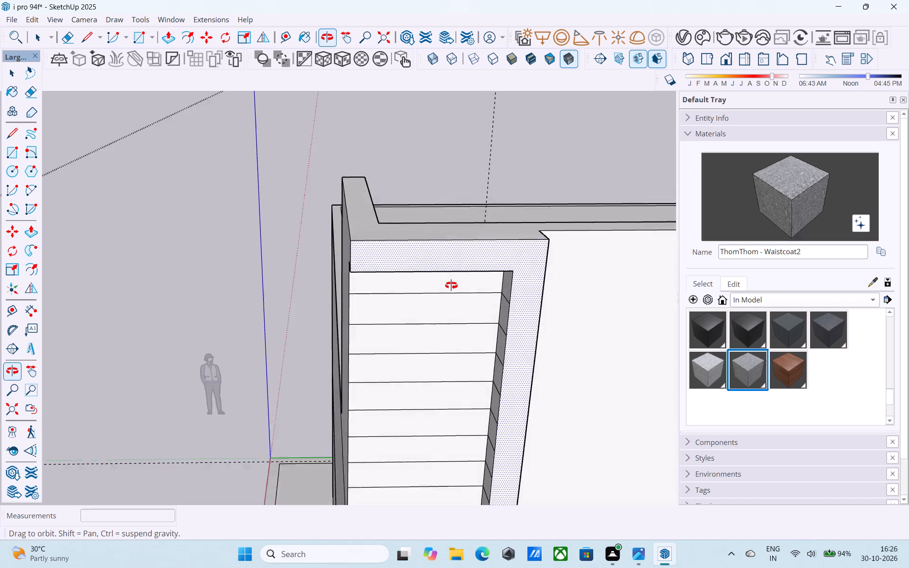
middle_drag(451, 285, 445, 257)
click(427, 307)
key(p)
double_click(425, 307)
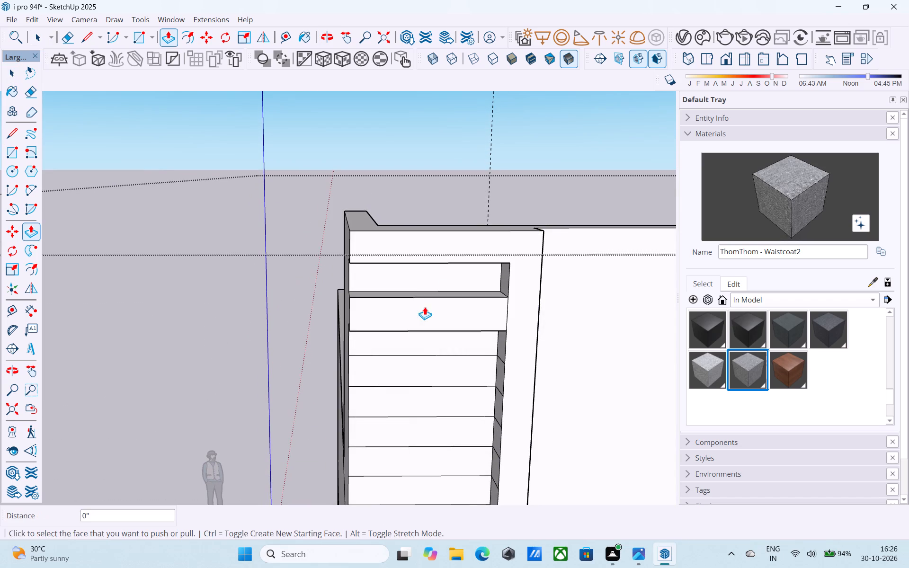
double_click(430, 370)
middle_drag(433, 369, 401, 255)
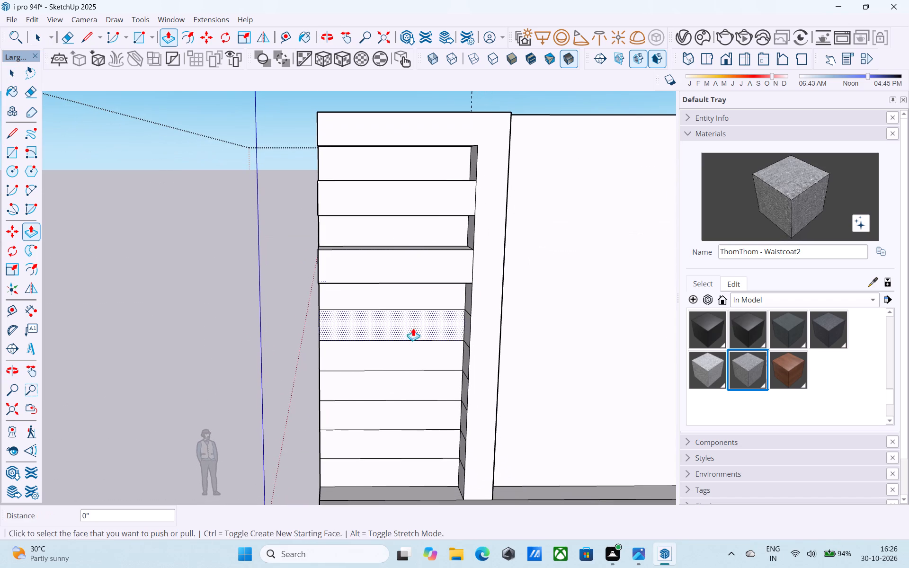
click(411, 322)
drag(411, 322, 413, 317)
double_click(414, 389)
double_click(401, 439)
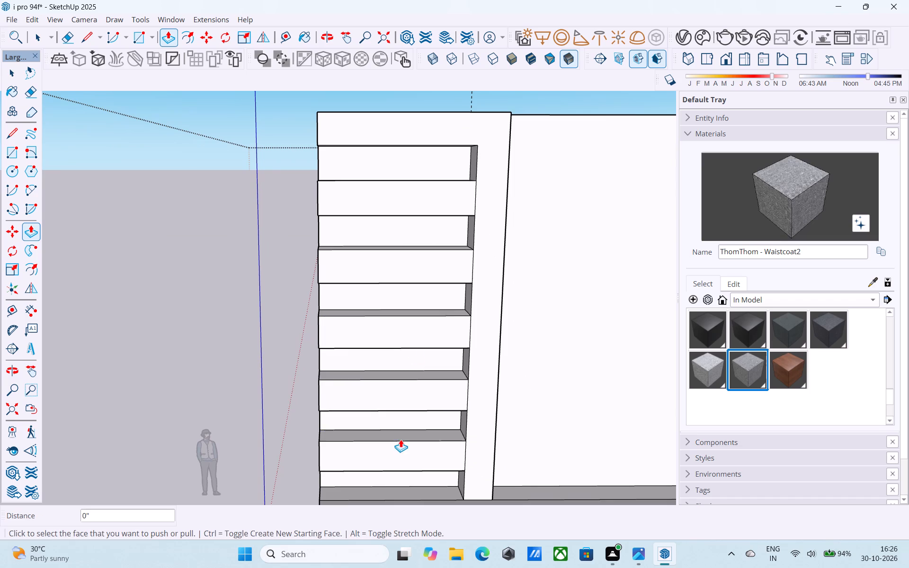
Inspect the projecting slats and border from the side and against the whole front elevation.
scroll(401, 436, down, 6)
middle_drag(396, 432, 160, 383)
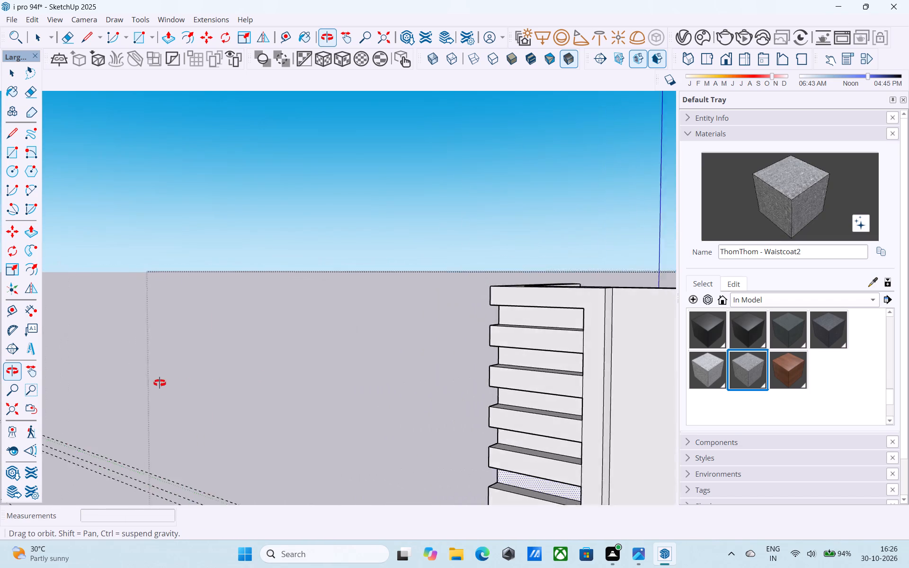
middle_drag(160, 383, 552, 404)
scroll(392, 387, down, 12)
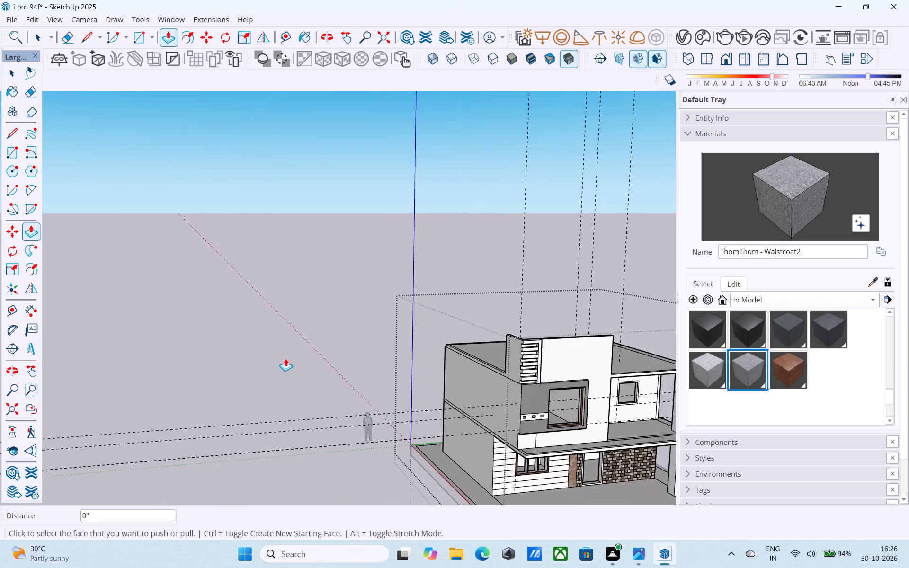
scroll(285, 358, down, 3)
shift+middle_drag(469, 380, 287, 374)
scroll(304, 388, up, 17)
shift+middle_drag(307, 393, 306, 384)
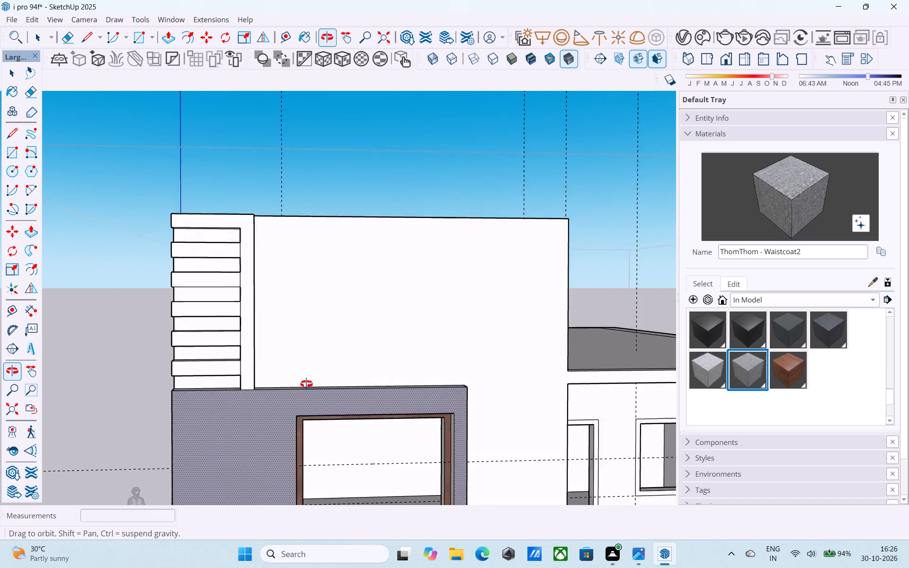
shift+middle_drag(306, 384, 367, 398)
shift+middle_drag(351, 368, 385, 367)
Paint the front faces of the L-shaped border and the five projecting slats with Wood_Veneer_15_1K.
click(792, 373)
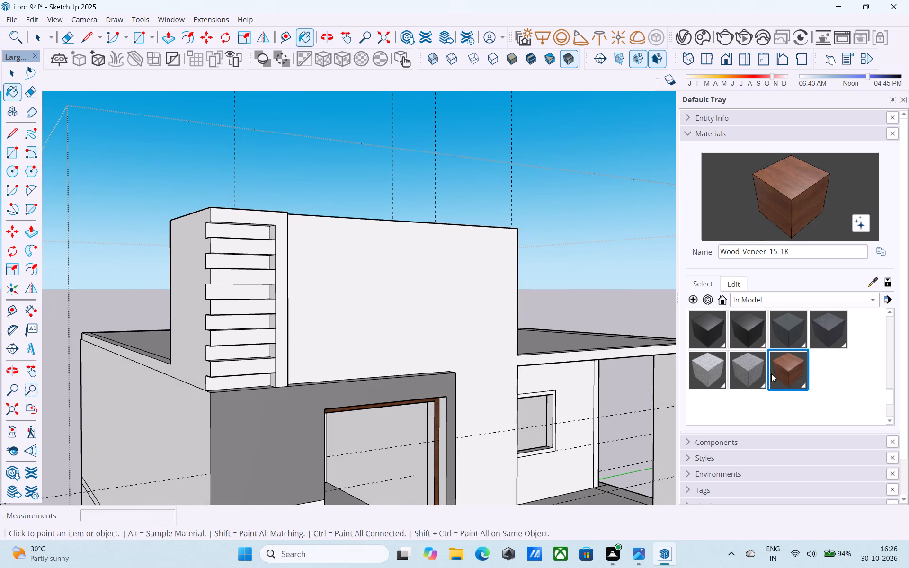
middle_drag(369, 364, 416, 360)
scroll(337, 281, up, 5)
click(328, 266)
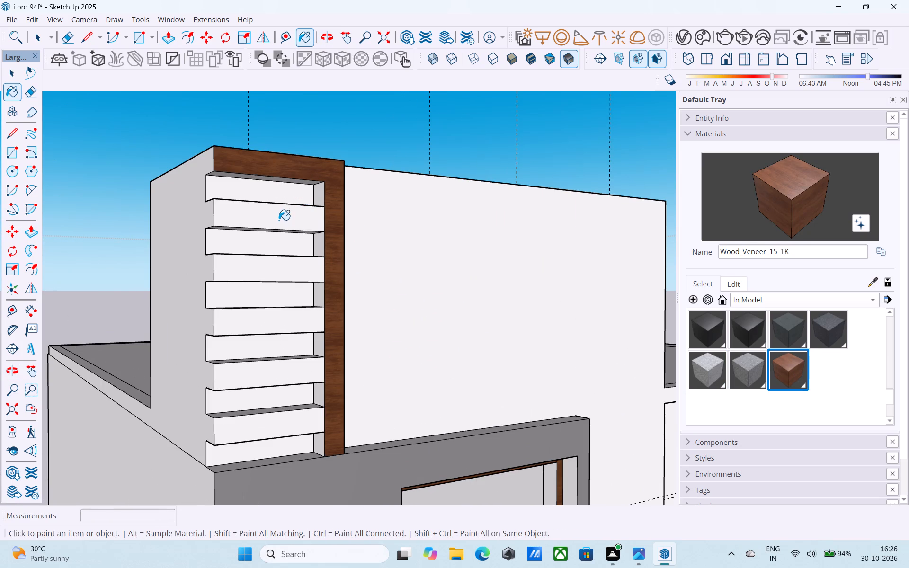
click(277, 219)
click(266, 267)
click(250, 324)
click(260, 380)
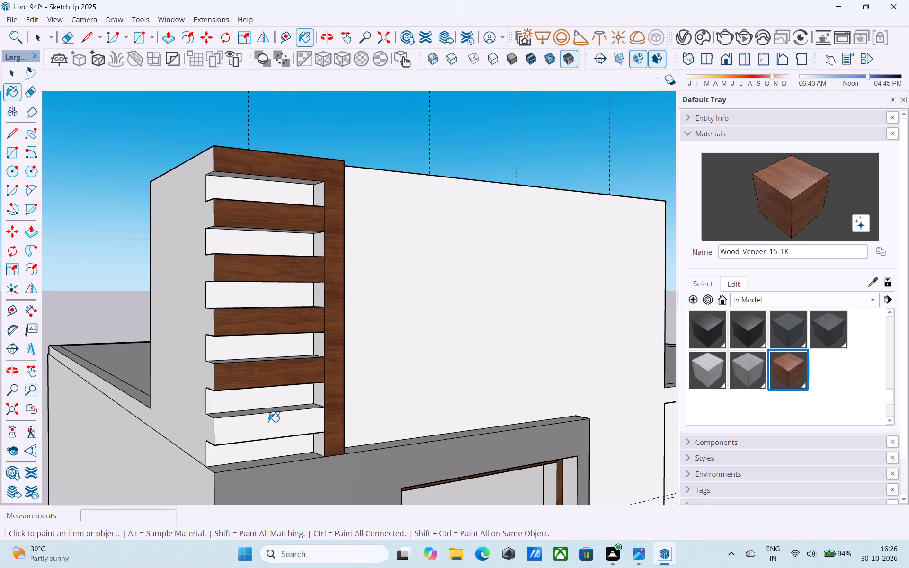
click(267, 421)
Paint the small wall panel beneath the window surround, directly below the slats, with Wood_Veneer_15_1K.
scroll(357, 372, down, 11)
middle_drag(347, 359, 178, 295)
scroll(184, 276, down, 9)
middle_drag(196, 292, 247, 345)
scroll(181, 410, up, 5)
click(211, 363)
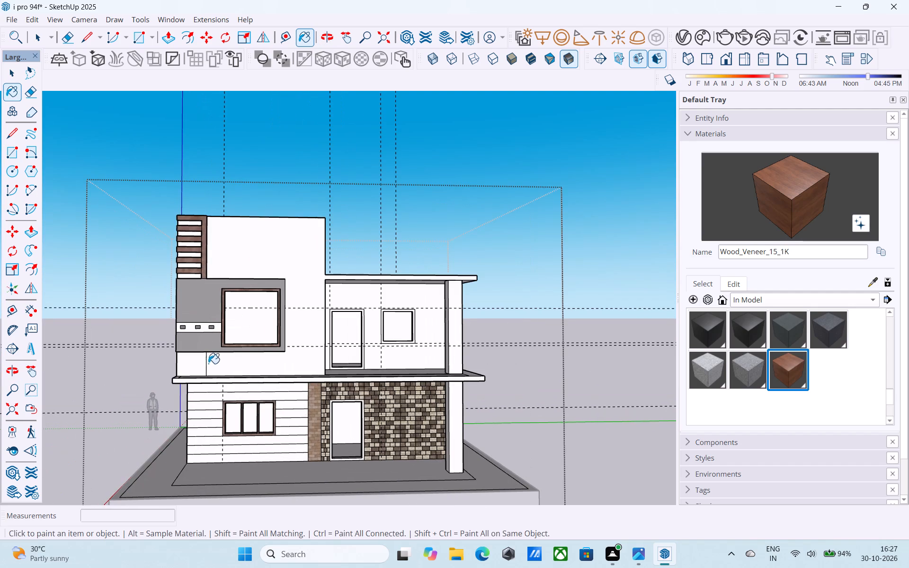
scroll(206, 368, up, 5)
key(ctrl+z)
click(190, 365)
Push/Pull the small wood-veneer panel beneath the surround outward to align with the face of the wooden border above.
scroll(188, 362, up, 4)
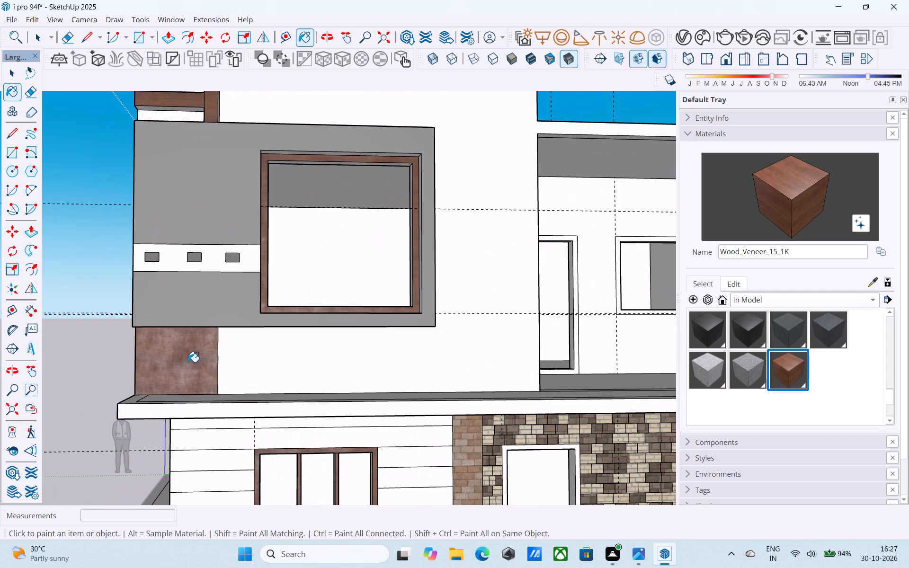
scroll(188, 362, up, 1)
key(space)
click(188, 362)
key(p)
click(188, 362)
scroll(182, 353, down, 5)
middle_drag(181, 353, 209, 454)
scroll(221, 354, up, 5)
click(240, 245)
Inspect the wooden slats, window surround and lower wood panel from both sides of the front facade.
scroll(240, 245, down, 4)
middle_drag(241, 253, 344, 296)
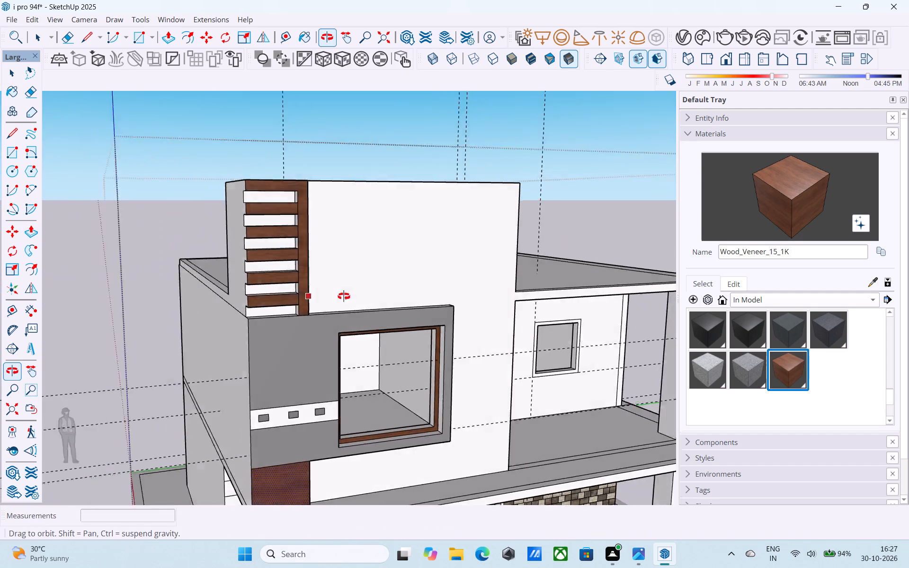
middle_drag(344, 296, 164, 250)
middle_drag(238, 298, 287, 296)
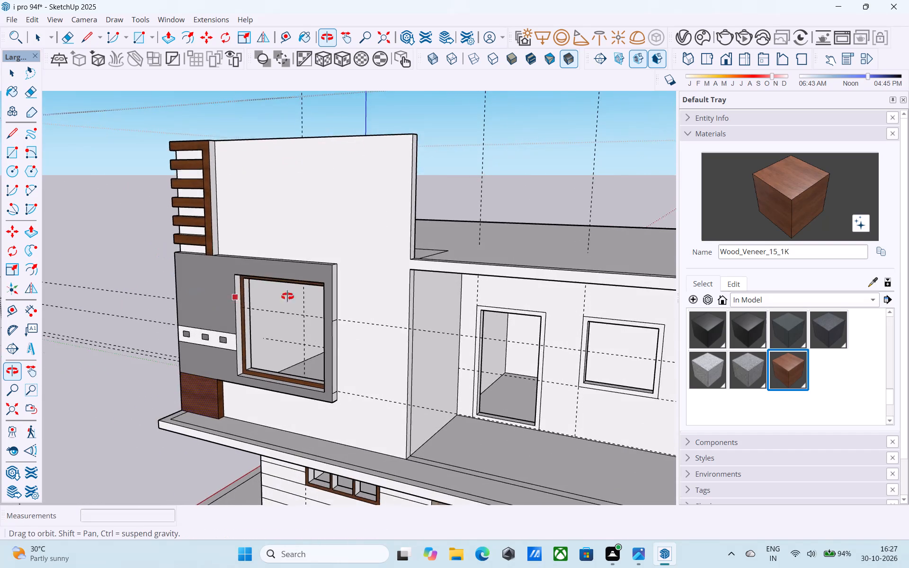
middle_drag(287, 296, 273, 316)
scroll(273, 316, up, 5)
key(space)
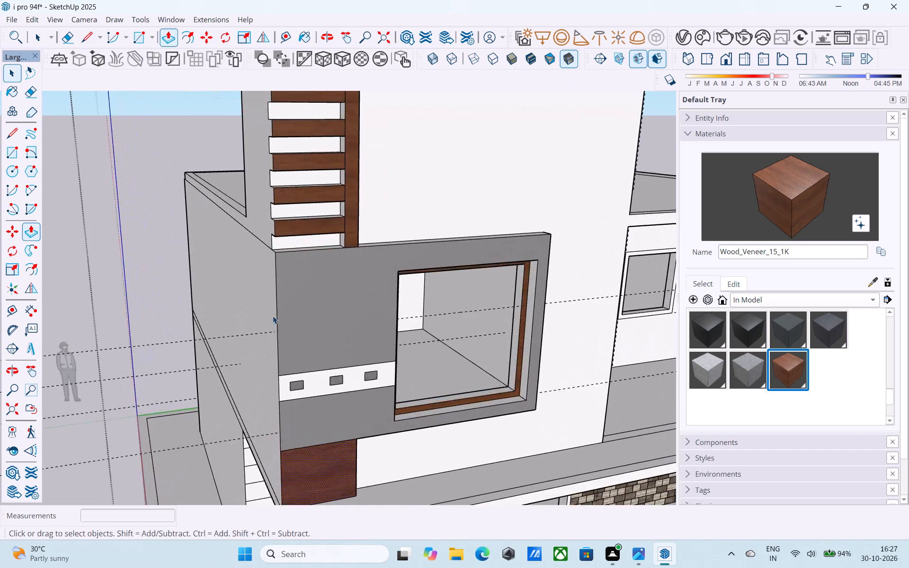
scroll(273, 315, down, 6)
middle_drag(272, 317, 287, 326)
shift+middle_drag(332, 321, 316, 338)
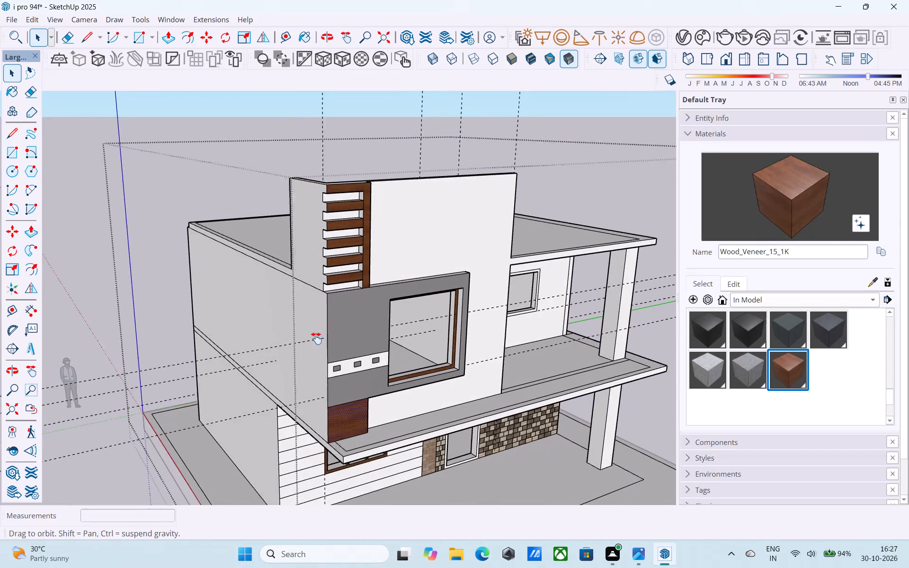
shift+middle_drag(316, 338, 316, 338)
Save the model.
key(ctrl+s)
Draw a vertical 6' 6" line from the window surround's upper corner beside the plain wall to the upper front wall's top edge.
scroll(317, 338, up, 6)
scroll(325, 334, down, 4)
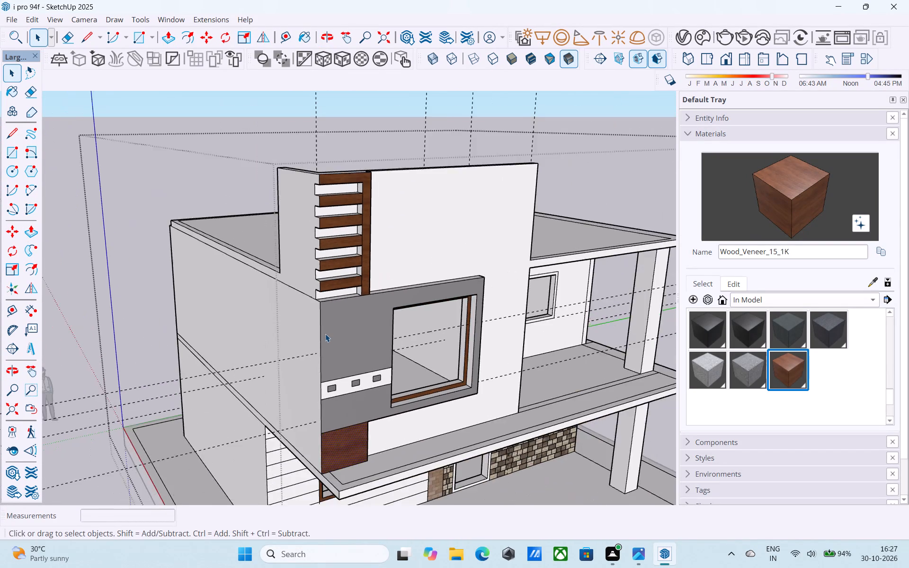
scroll(325, 334, down, 2)
shift+middle_drag(321, 335, 224, 314)
shift+middle_drag(239, 311, 308, 413)
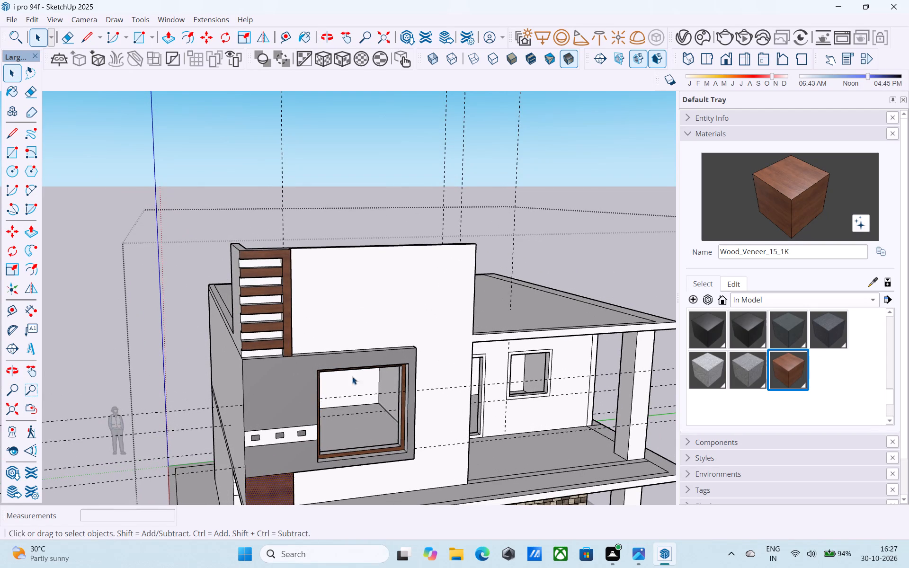
middle_drag(377, 357, 373, 376)
middle_click(373, 376)
key(l)
scroll(380, 372, up, 9)
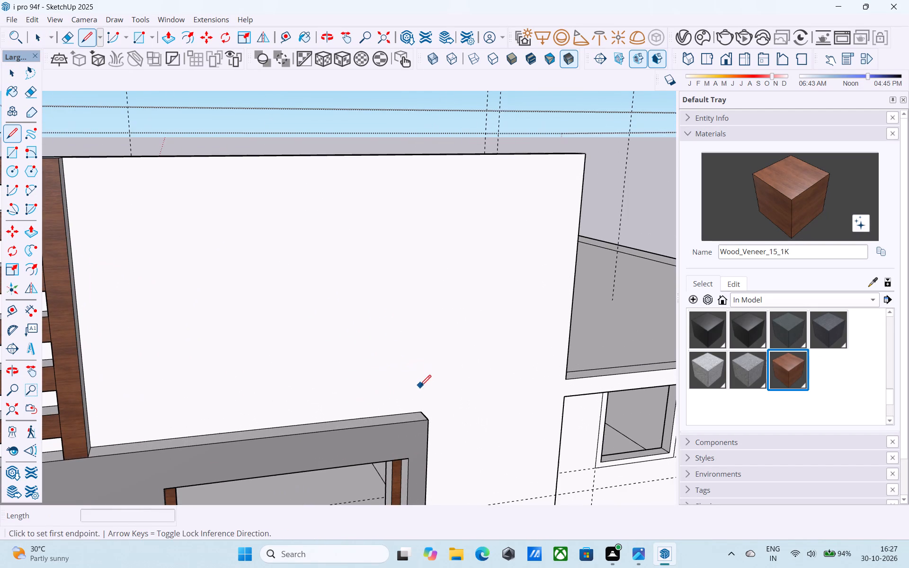
click(419, 411)
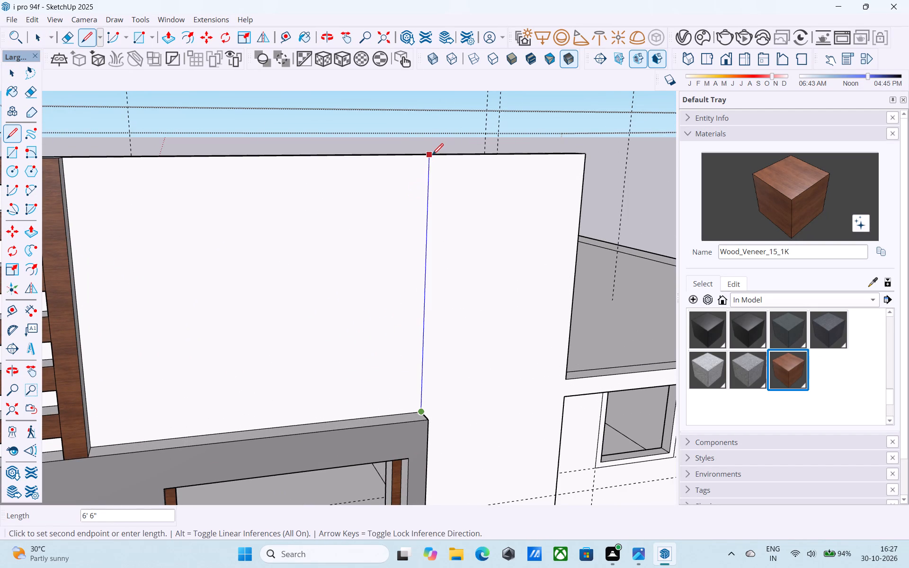
click(432, 153)
Draw a 2' by 4' rectangle on the upper front wall, from the vertical line's top end towards the wooden slats.
scroll(432, 153, down, 3)
middle_drag(432, 154, 430, 196)
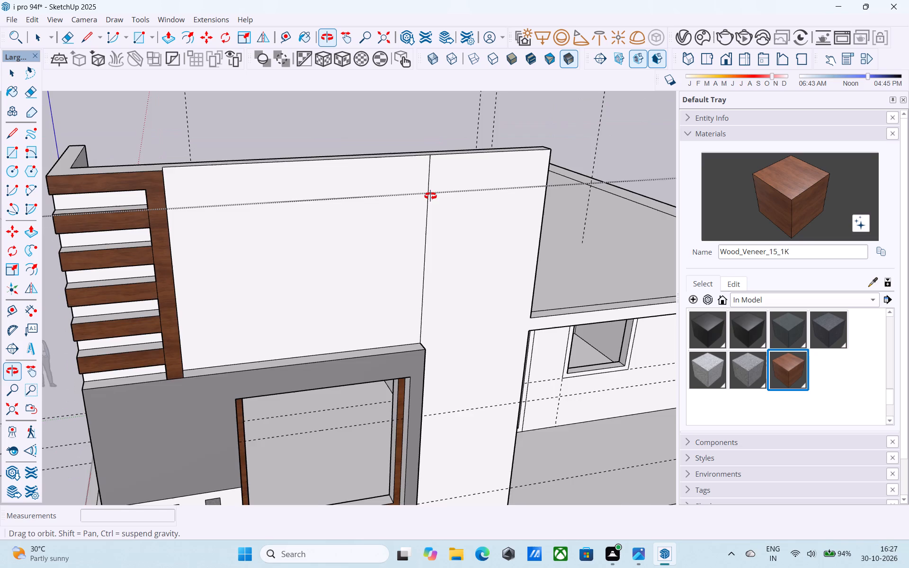
middle_drag(430, 196, 430, 265)
key(r)
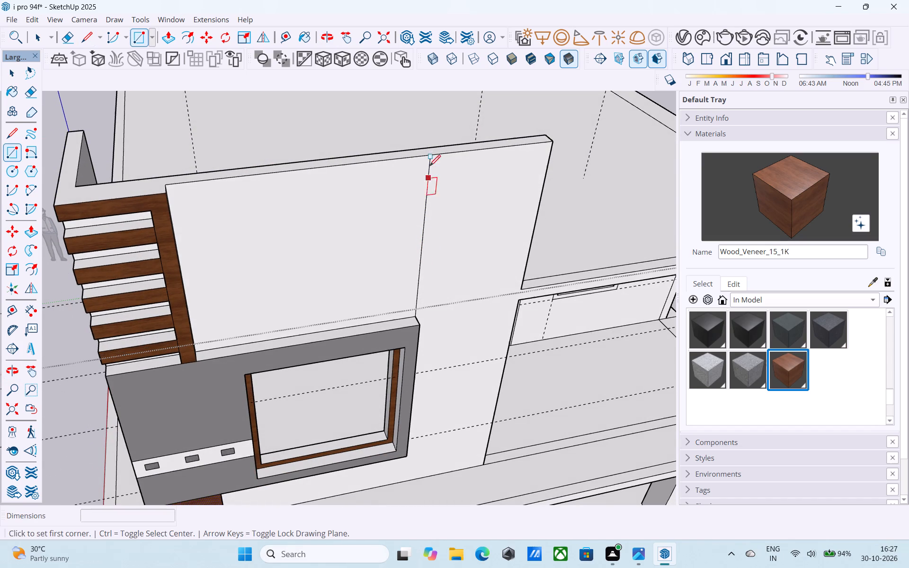
click(428, 156)
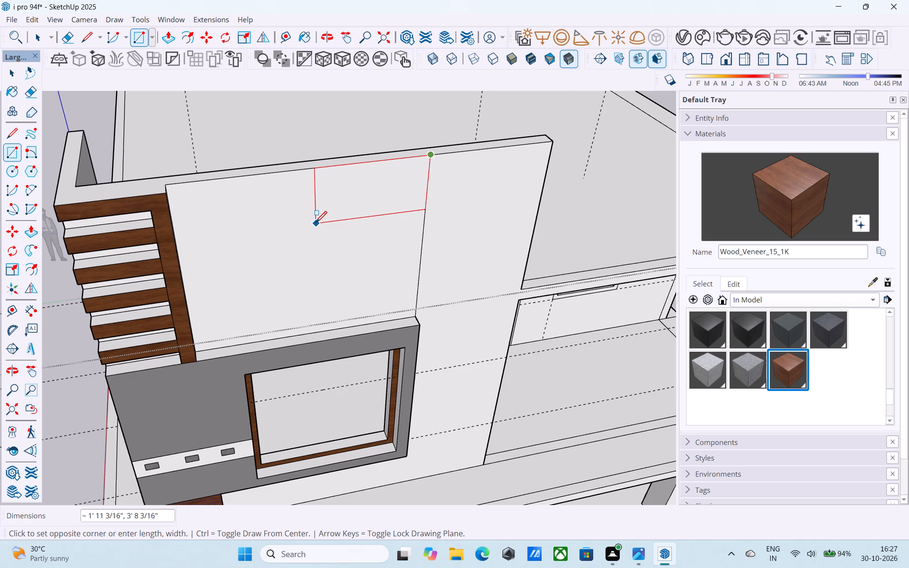
text(2',3')
key(Return)
text(2',4')
key(Return)
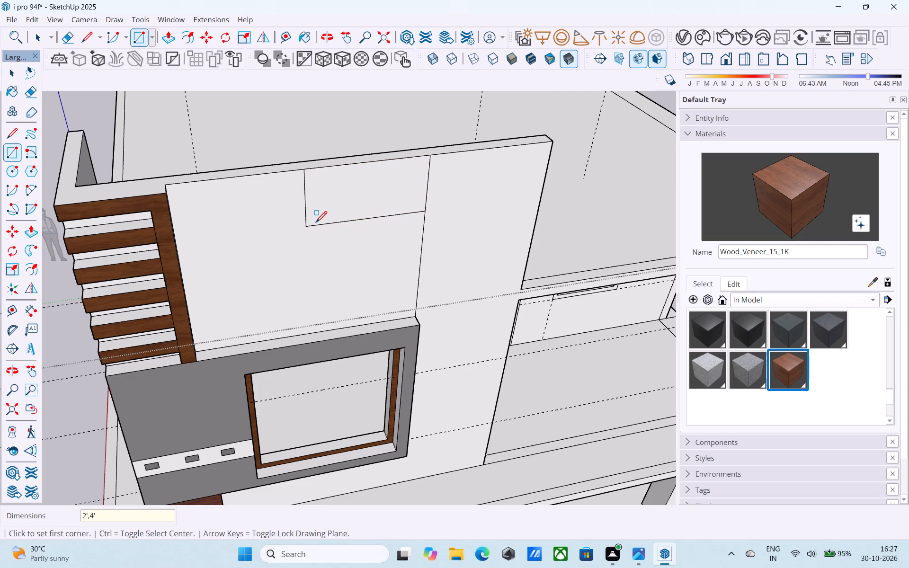
key(space)
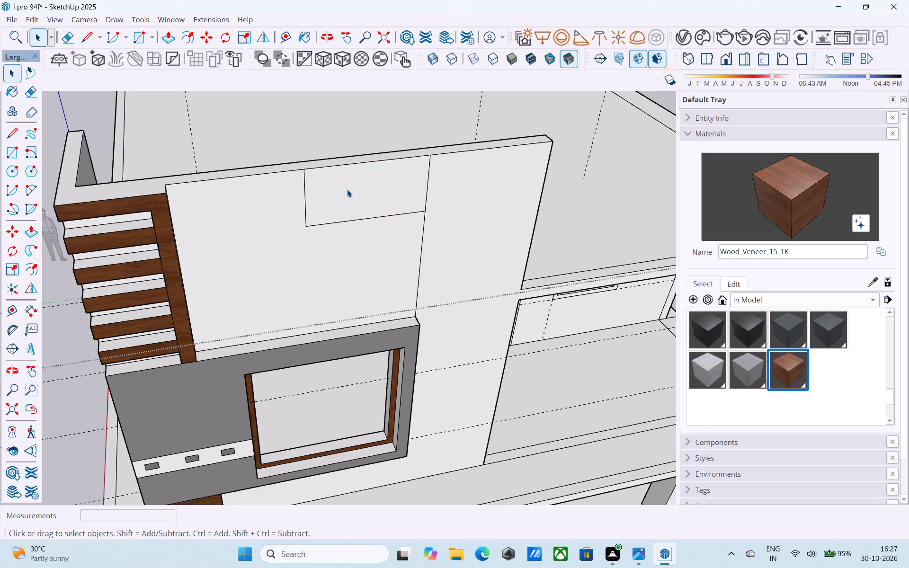
Draw two 6" lines across the wall's top face from the rectangle's two upper corners to the back edge.
scroll(333, 168, down, 1)
middle_drag(333, 168, 331, 197)
key(l)
scroll(297, 154, up, 6)
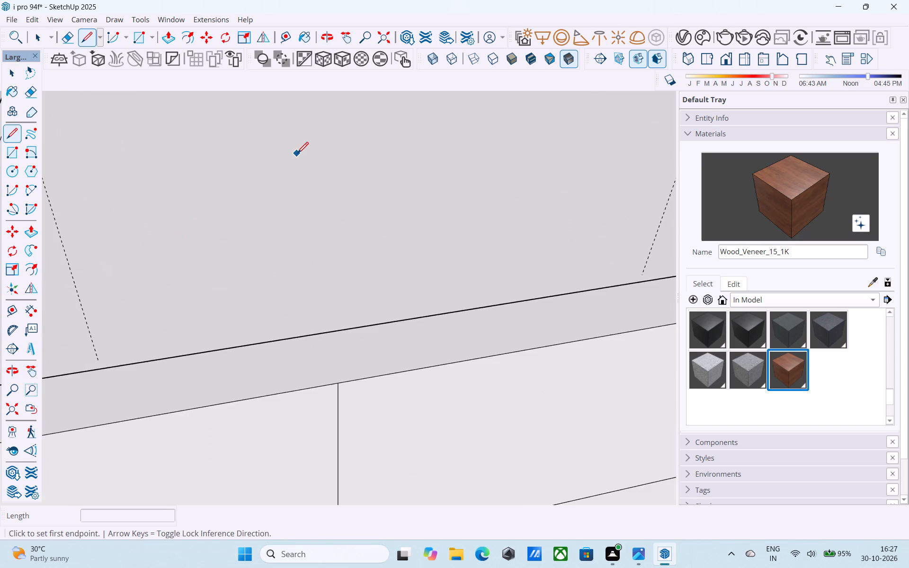
scroll(297, 154, down, 3)
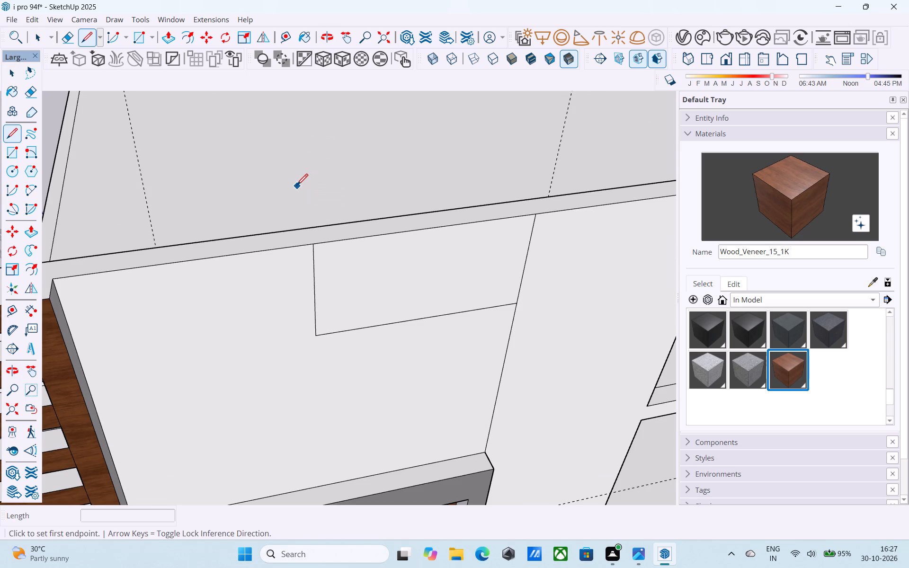
click(312, 244)
click(310, 225)
click(534, 216)
click(523, 201)
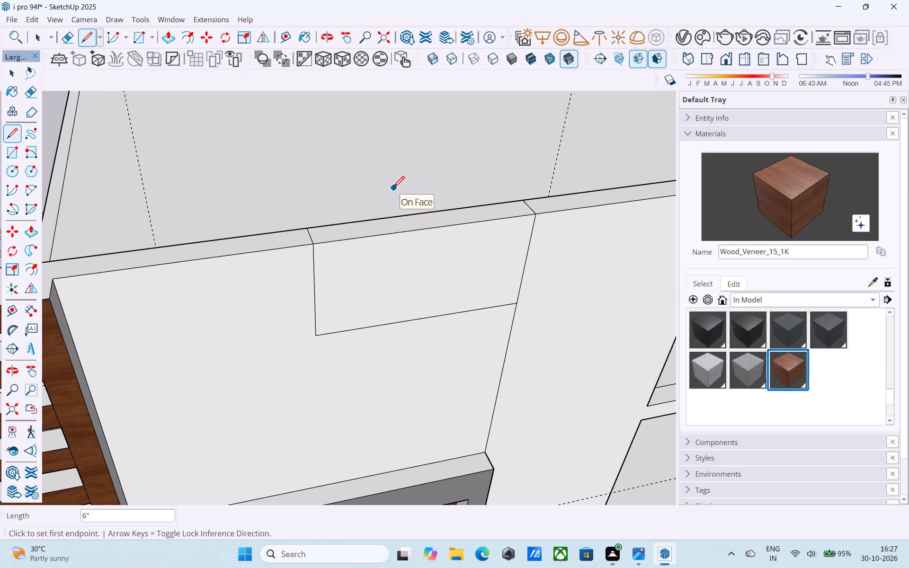
Push/Pull the wall-top strip above the rectangle upward 6".
key(space)
click(391, 222)
key(p)
click(391, 222)
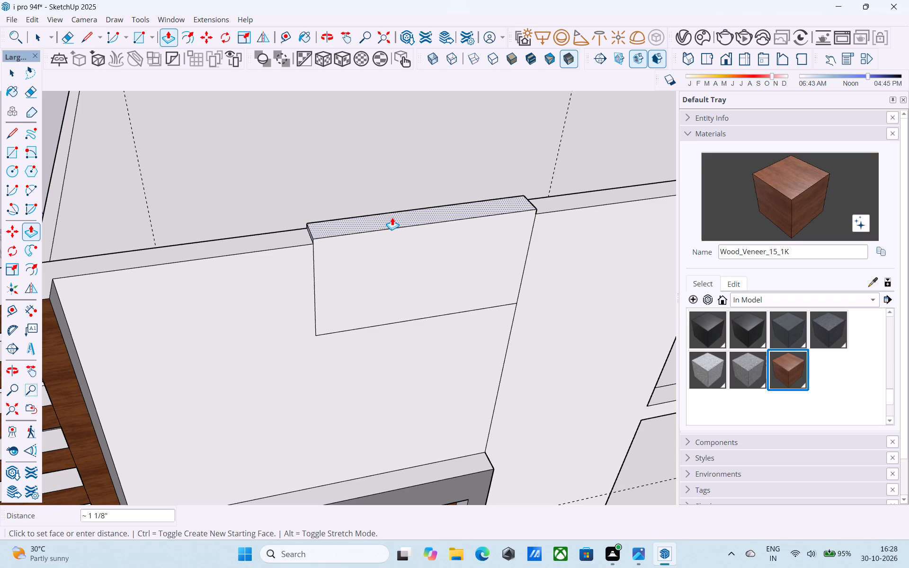
text(6")
key(Return)
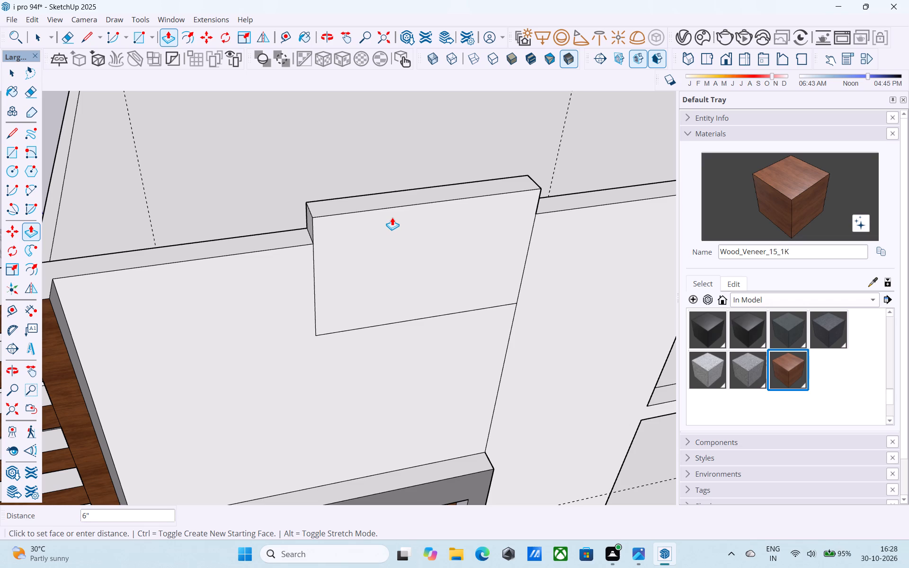
key(space)
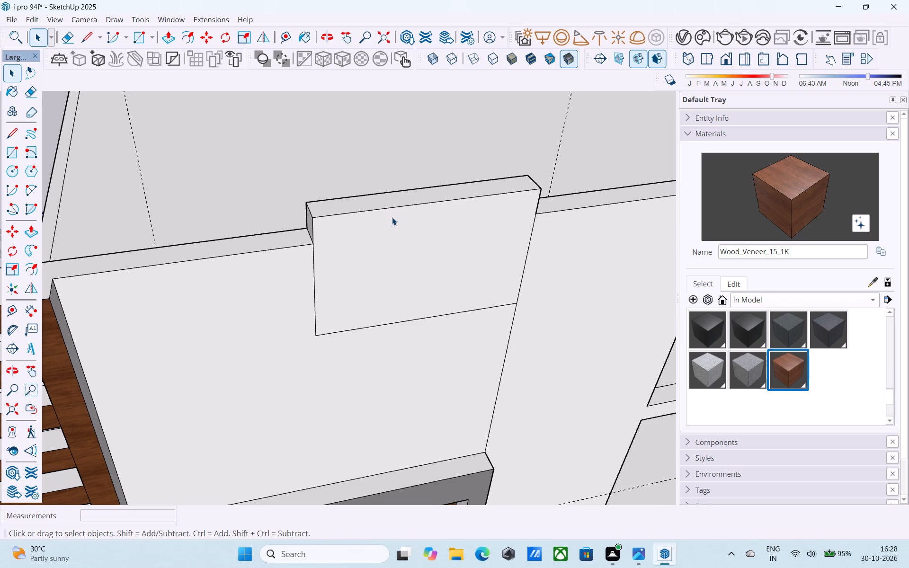
Push/Pull the front face of the raised rectangular panel outward 3".
scroll(392, 217, up, 2)
shift+middle_drag(393, 215, 212, 164)
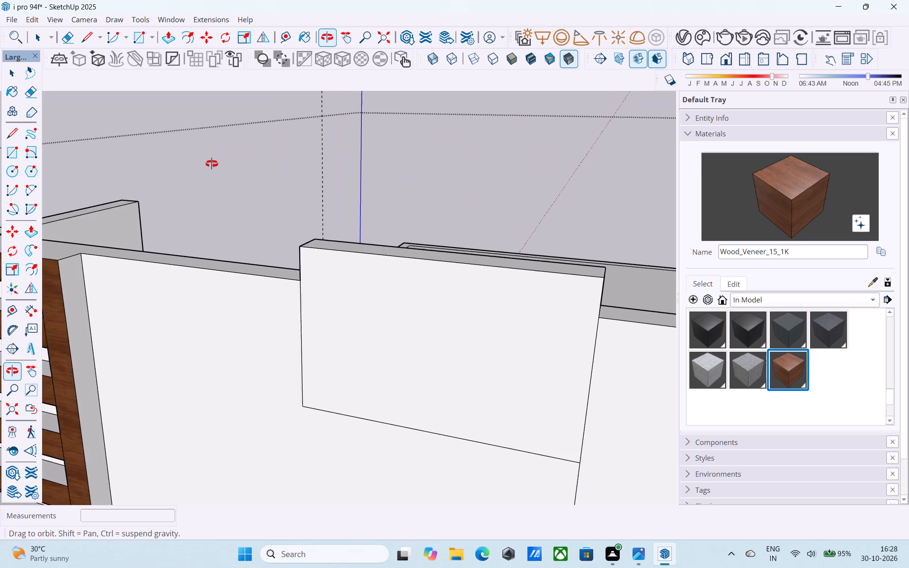
shift+middle_drag(212, 164, 462, 215)
shift+click(392, 315)
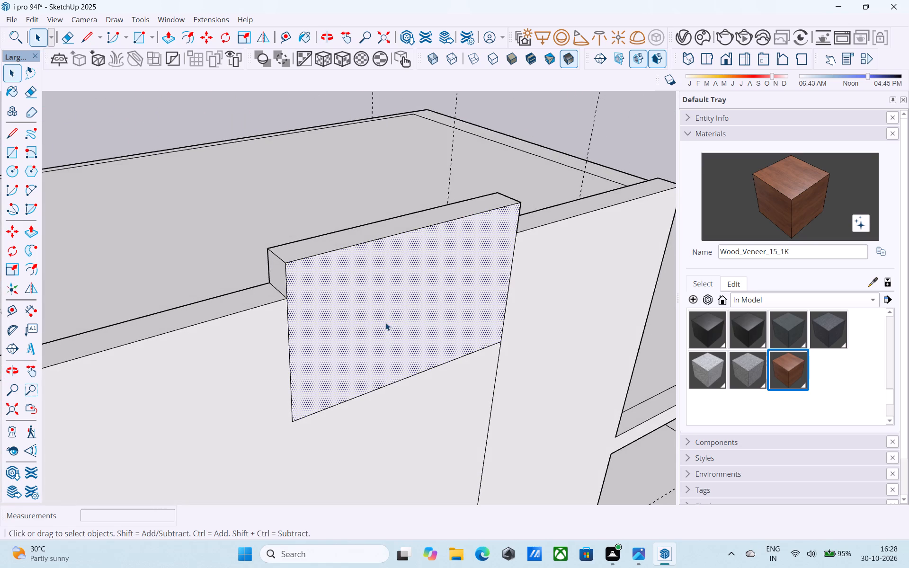
key(p)
click(383, 327)
key(3)
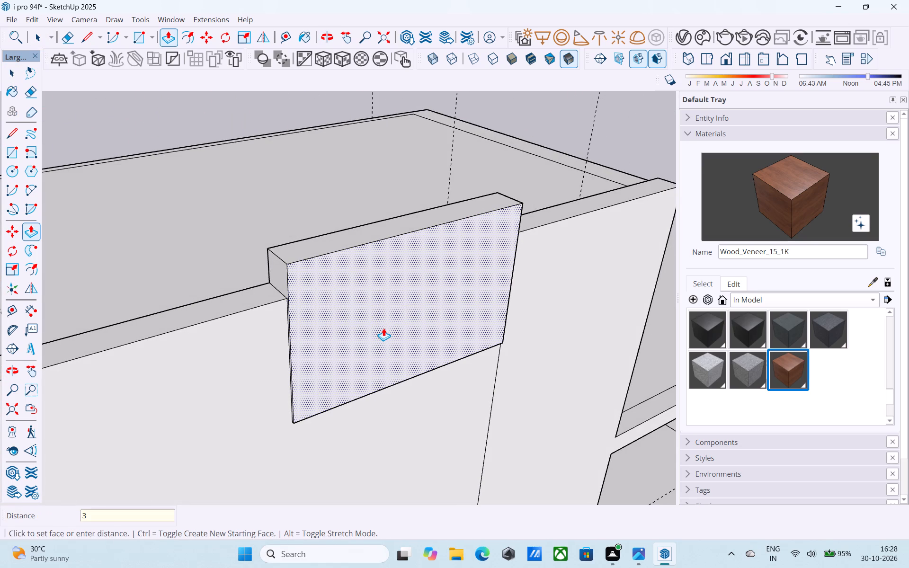
key(shift+quotedbl)
key(Return)
key(space)
Offset the panel's front face inward by 5".
scroll(383, 328, down, 4)
shift+middle_drag(383, 328, 296, 320)
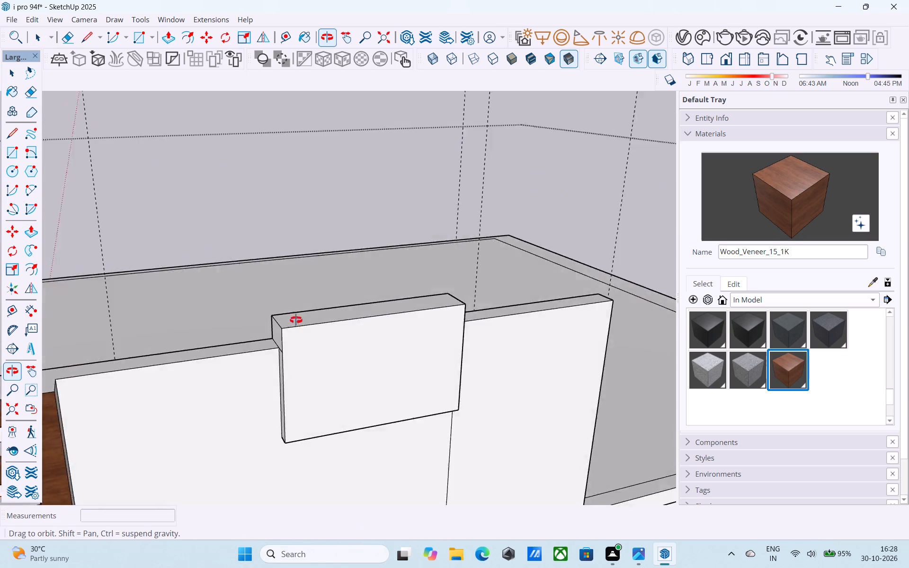
shift+middle_drag(296, 320, 284, 261)
click(356, 360)
key(f)
click(356, 360)
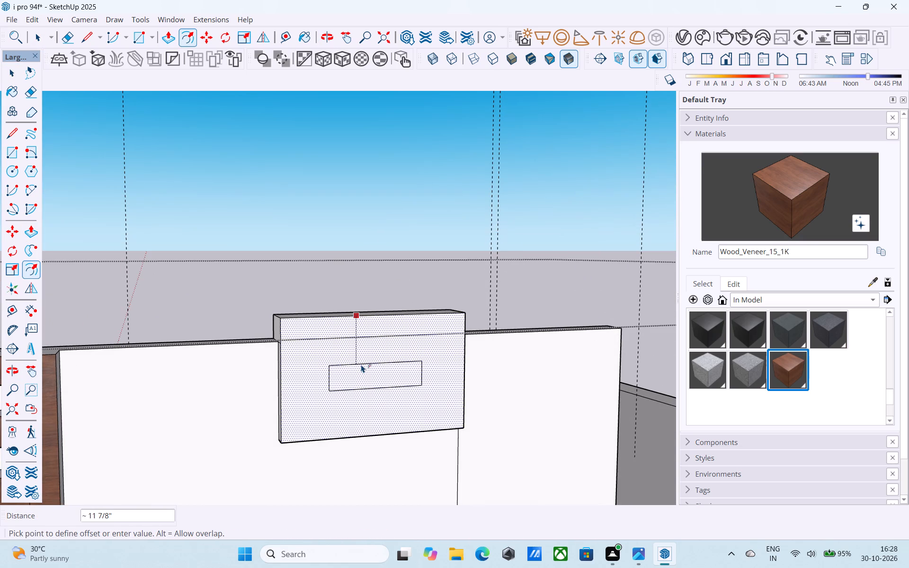
text(6")
key(Return)
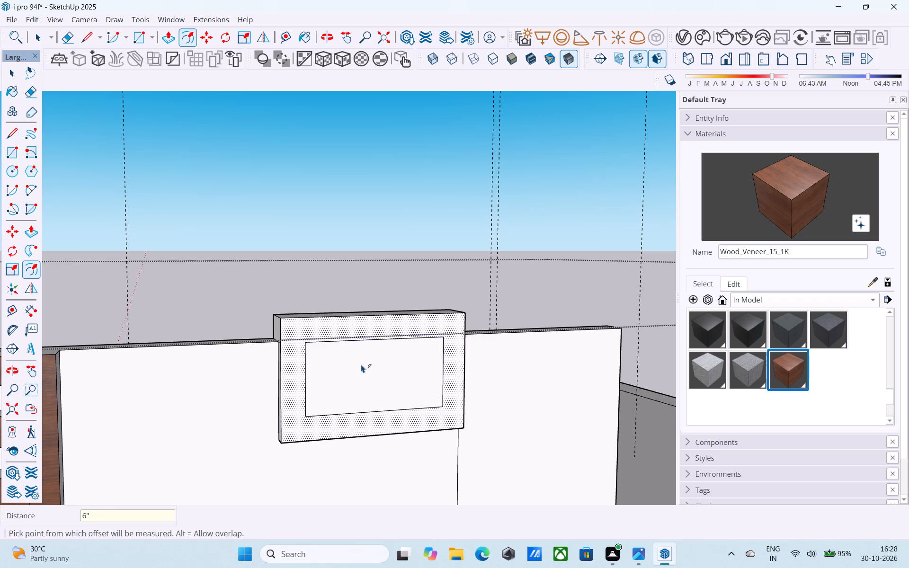
text(5")
key(Return)
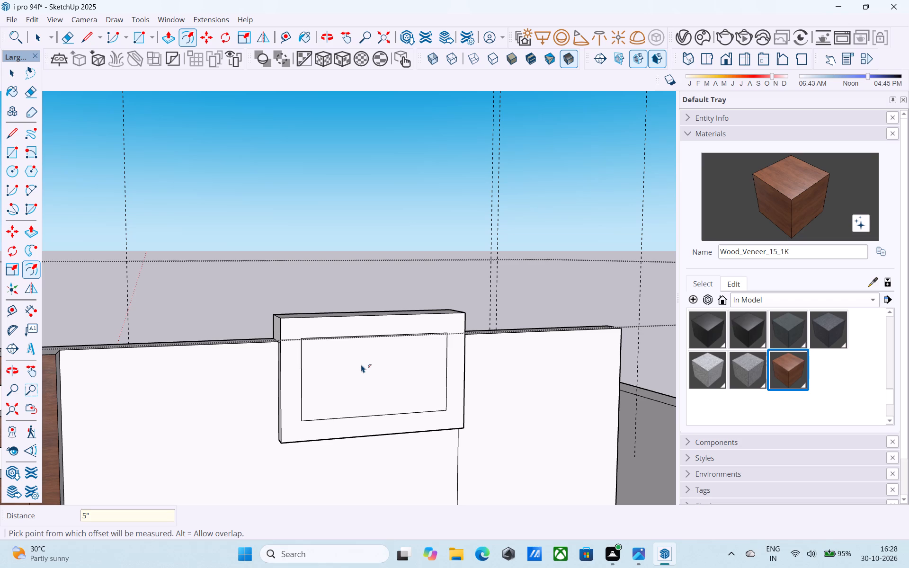
key(space)
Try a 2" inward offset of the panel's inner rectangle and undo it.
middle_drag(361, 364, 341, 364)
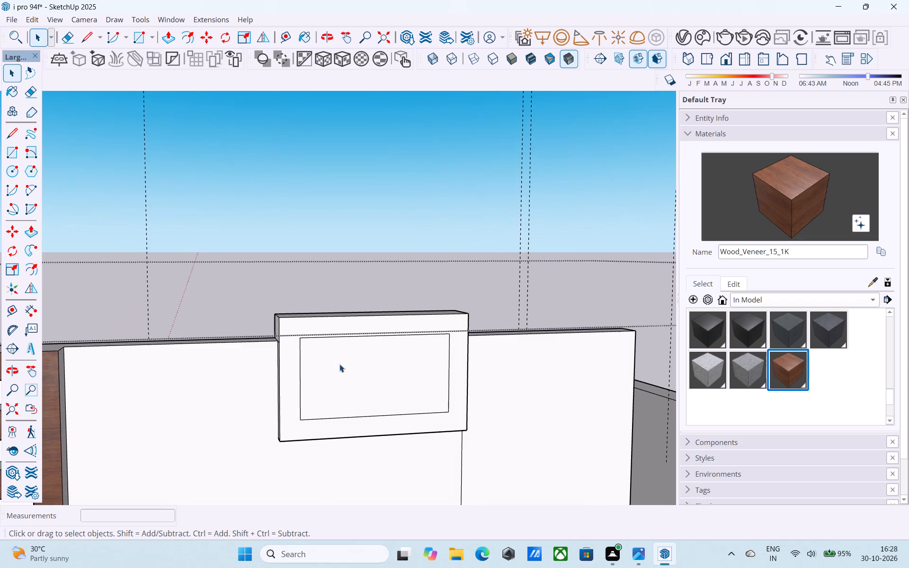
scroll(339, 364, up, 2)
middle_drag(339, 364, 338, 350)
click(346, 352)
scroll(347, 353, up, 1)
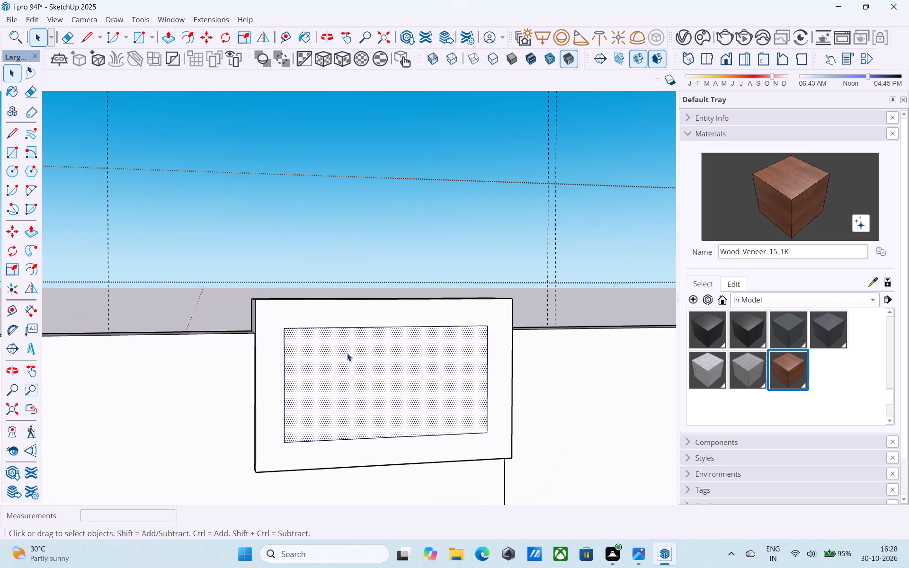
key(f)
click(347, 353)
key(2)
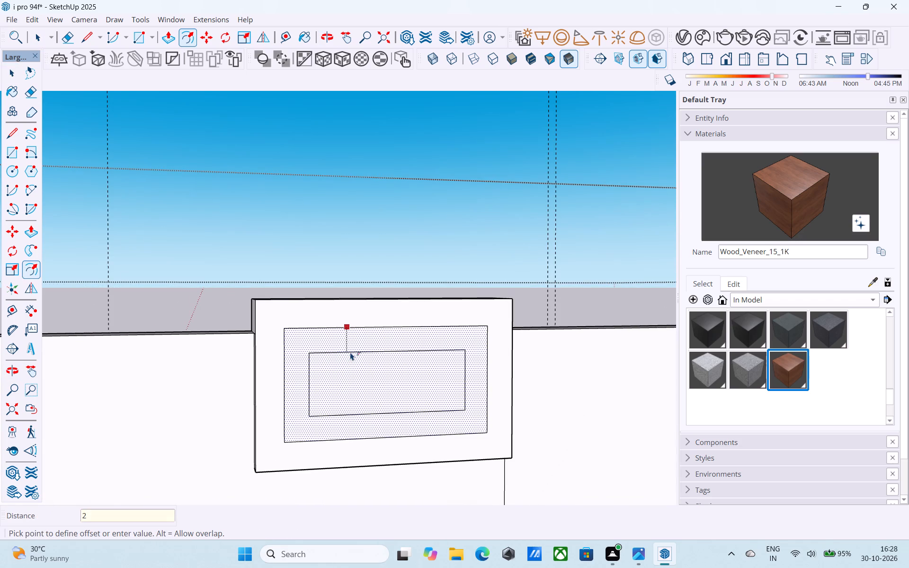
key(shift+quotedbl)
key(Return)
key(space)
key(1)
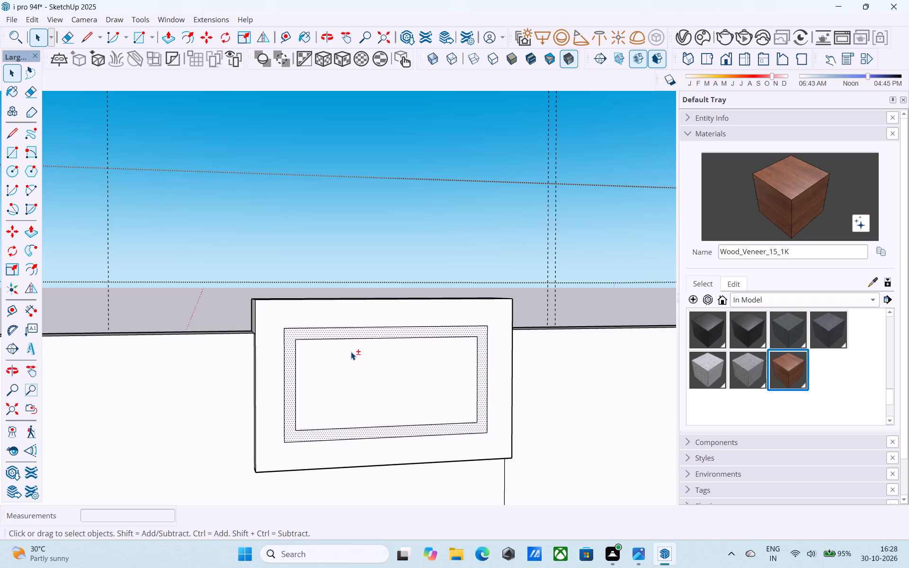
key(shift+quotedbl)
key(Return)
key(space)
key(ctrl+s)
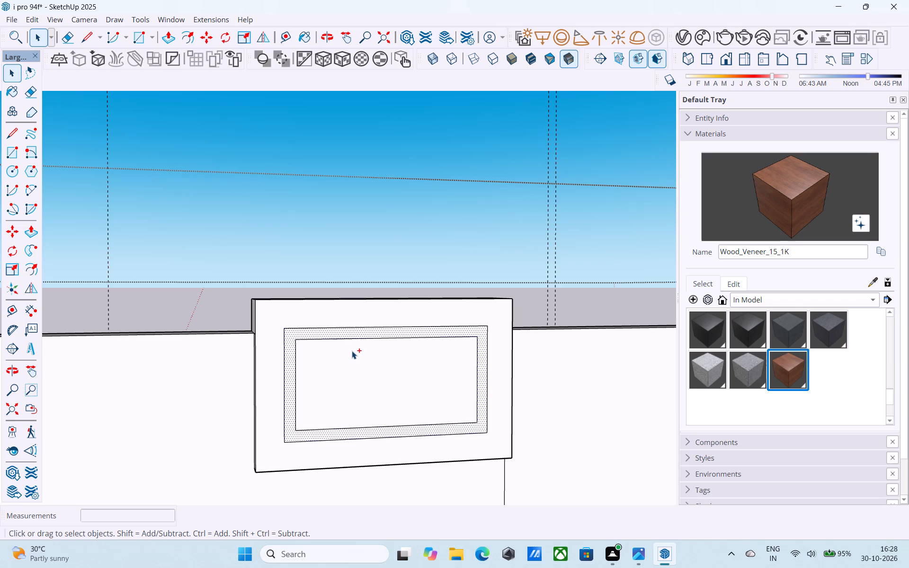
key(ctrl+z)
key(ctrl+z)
Offset the panel's inner rectangle inward by 1".
click(352, 351)
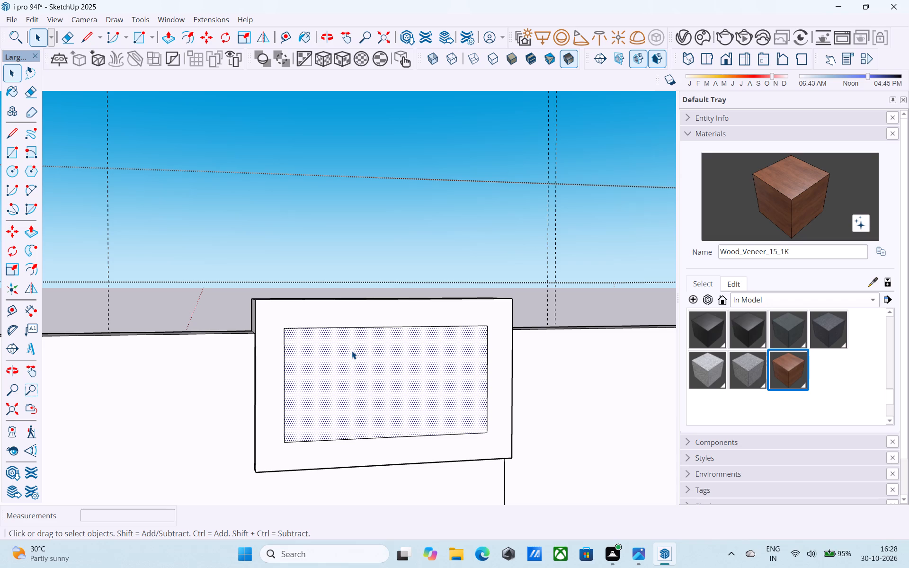
key(f)
click(352, 351)
key(1)
key(shift+quotedbl)
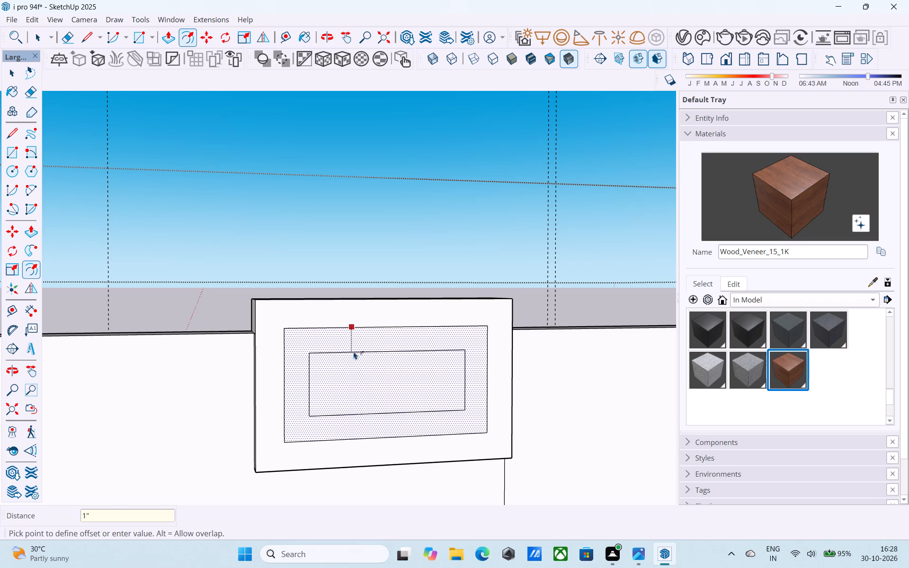
key(Return)
key(space)
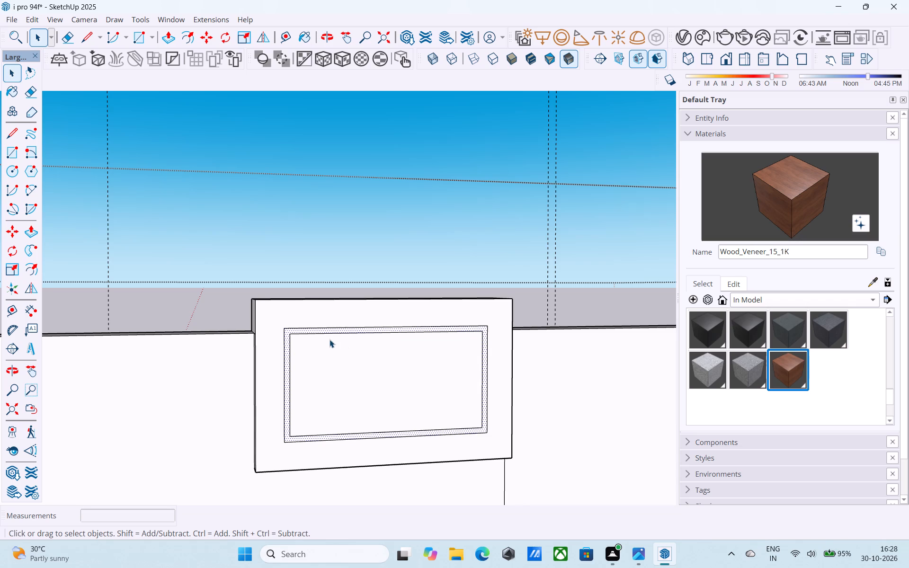
Copy the innermost rectangle's top edge 1' 6" down to its bottom edge, dividing the distance into 6 equal spaces.
scroll(330, 339, up, 1)
click(325, 334)
key(m)
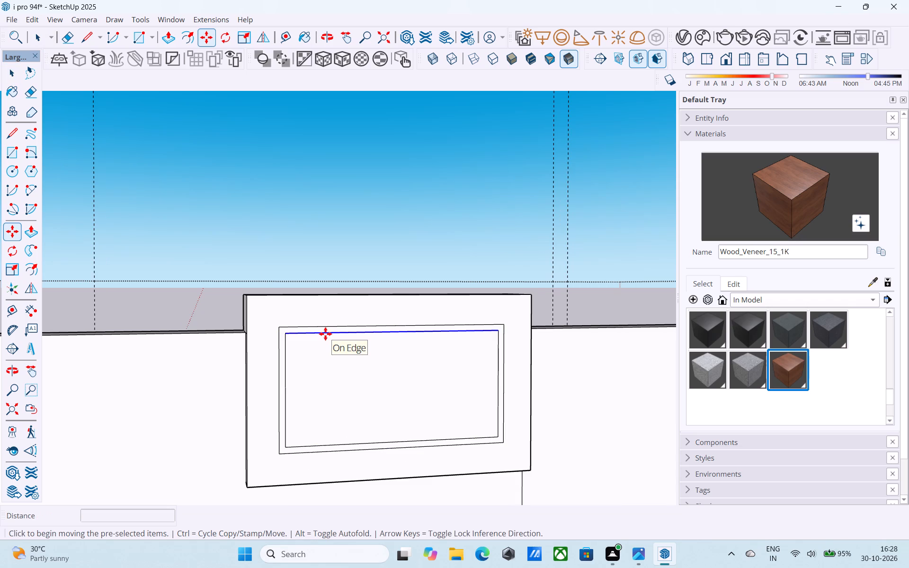
click(289, 336)
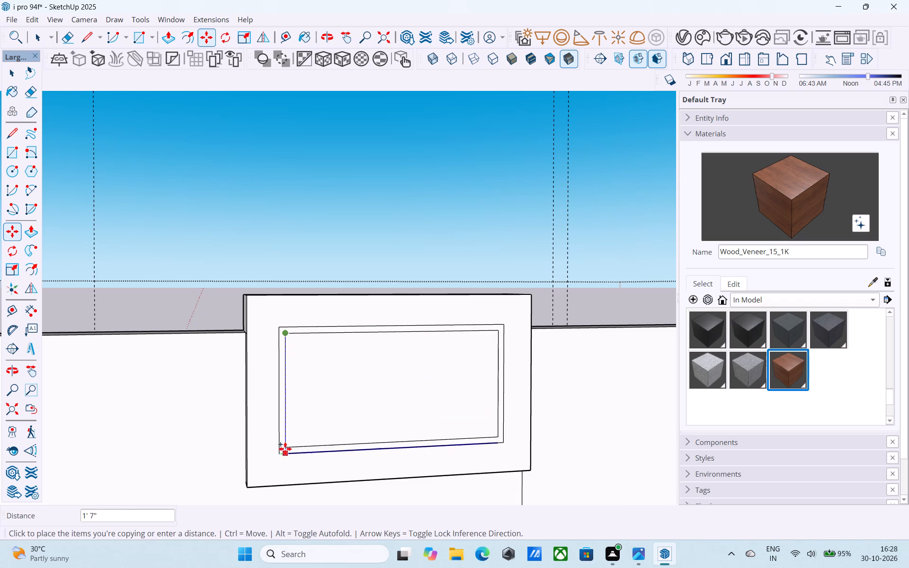
click(285, 445)
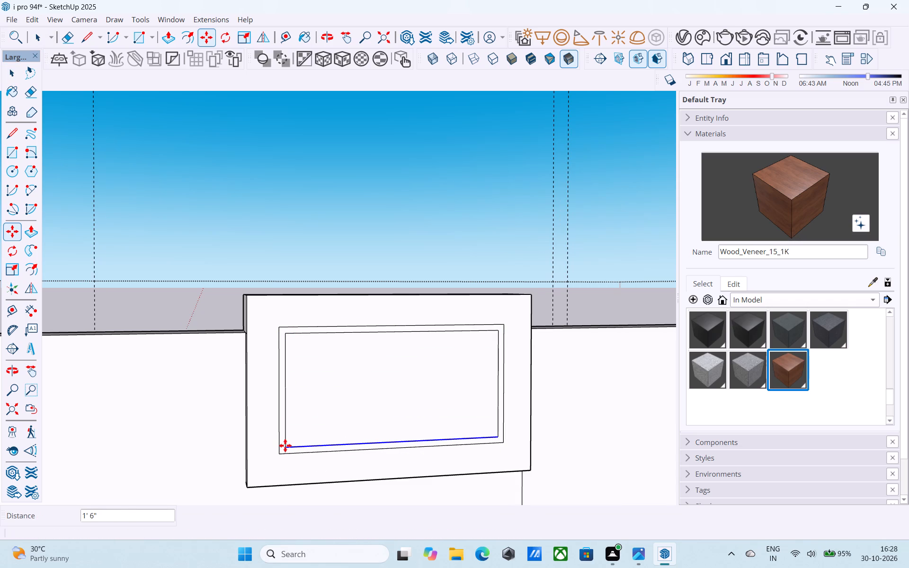
key(slash)
key(6)
key(Return)
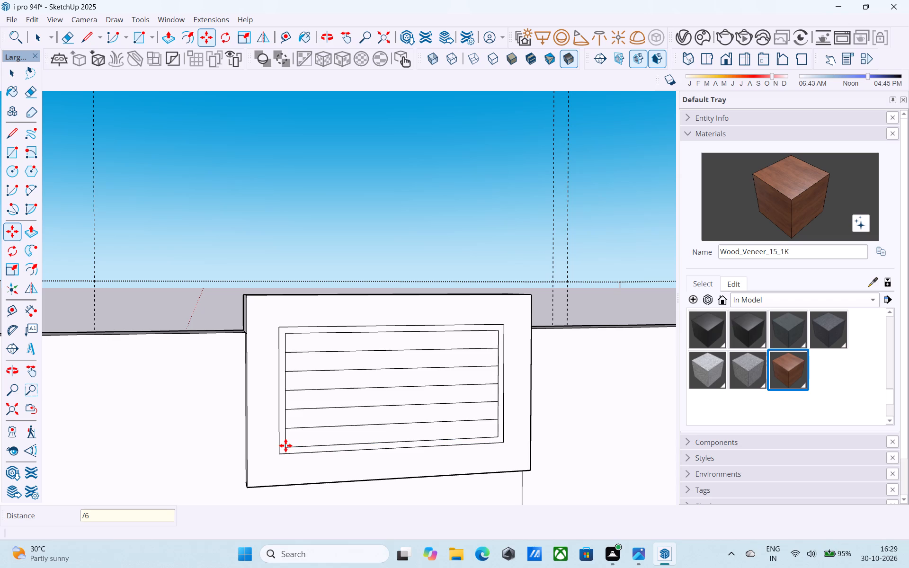
key(space)
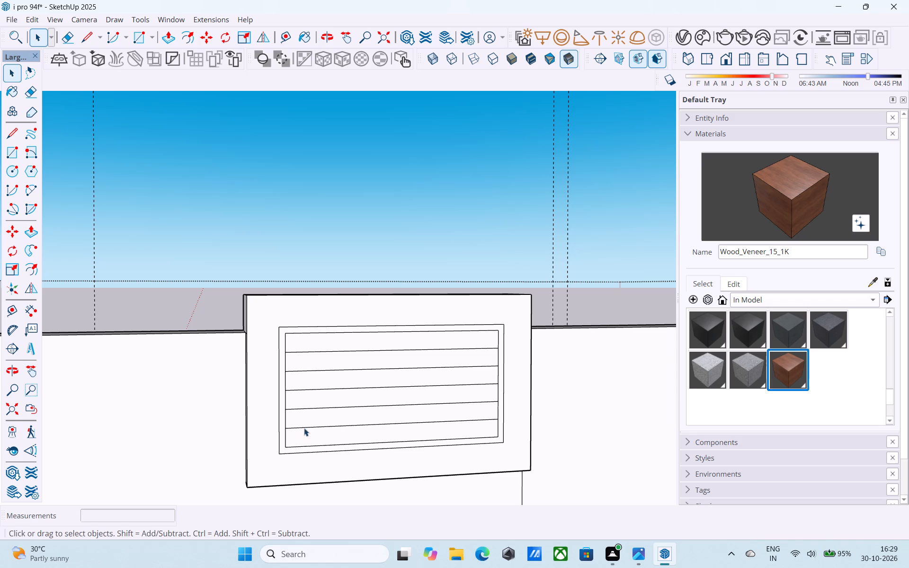
Copy the five louvre dividing lines inside the panel 1" downward to form thin slat strips.
shift+middle_click(304, 426)
scroll(293, 357, up, 1)
click(294, 353)
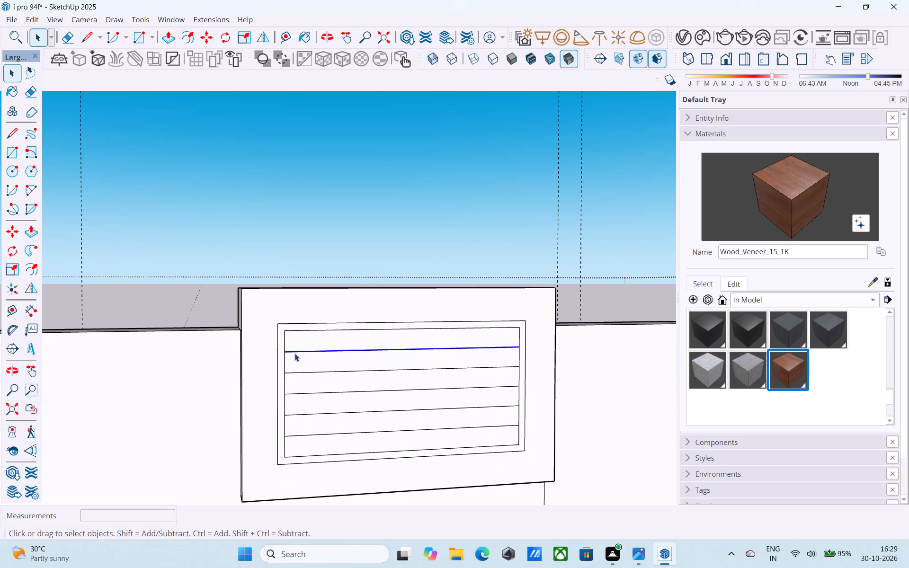
shift+click(300, 372)
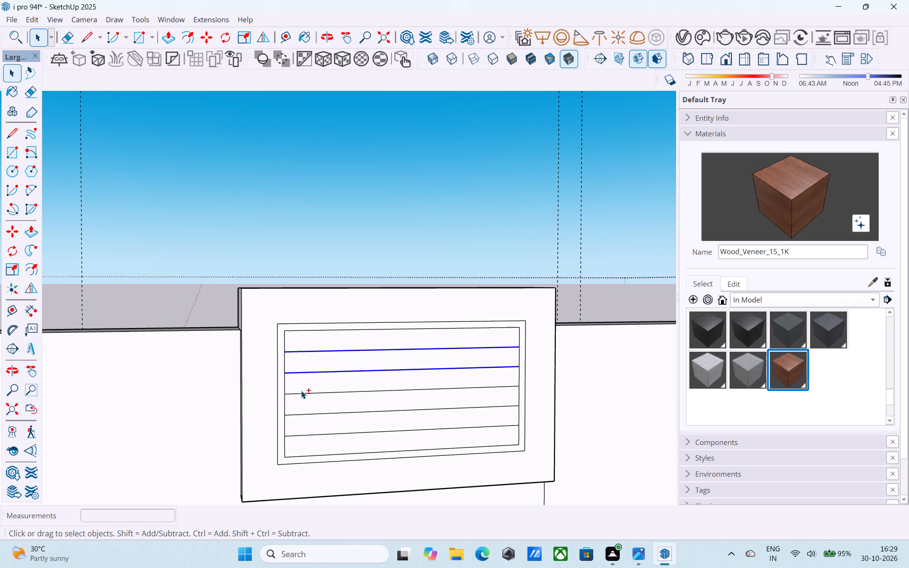
shift+click(302, 391)
shift+click(301, 382)
shift+click(299, 395)
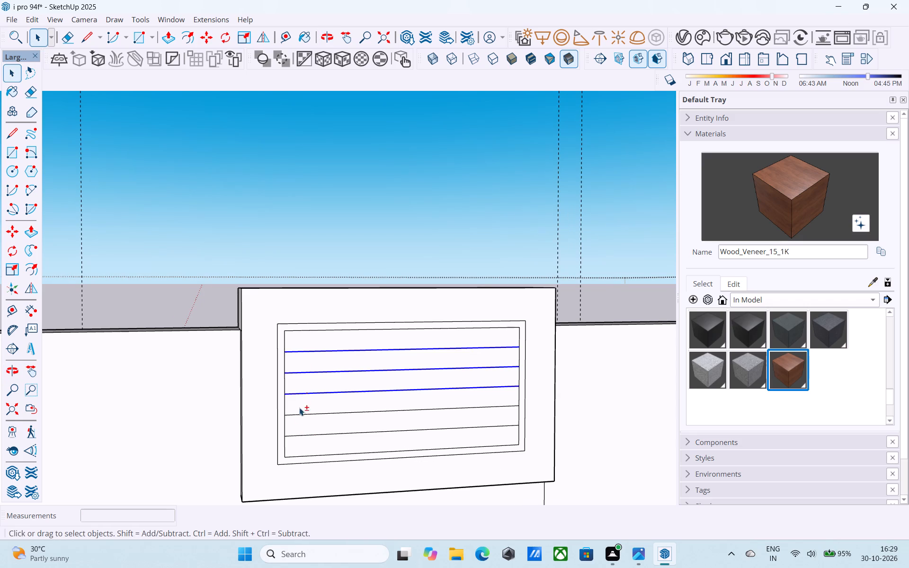
shift+click(298, 415)
shift+click(296, 436)
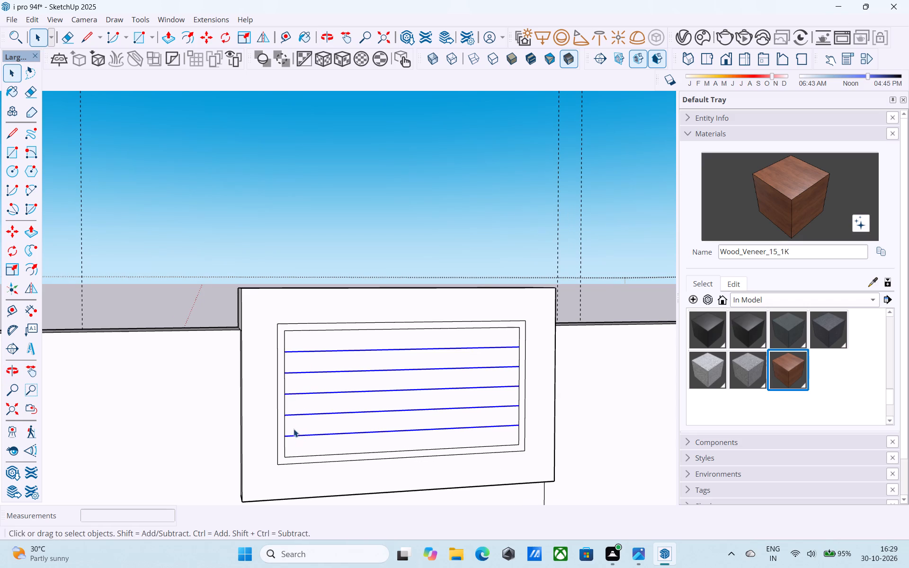
key(m)
click(288, 354)
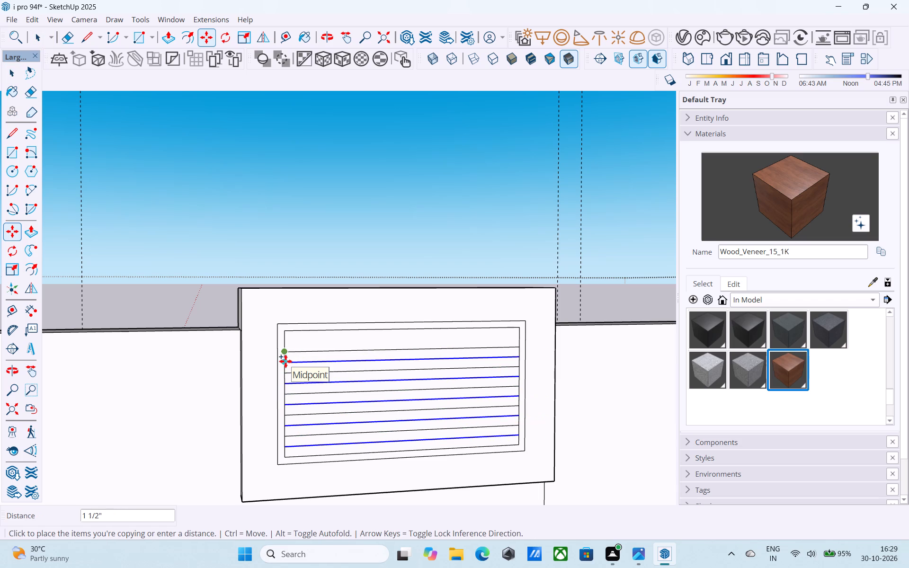
text(1")
key(Return)
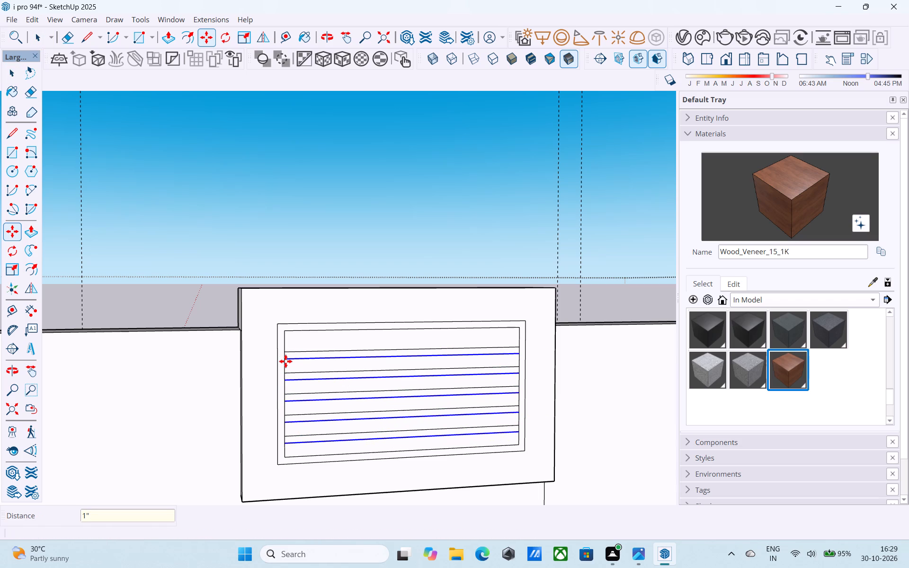
key(space)
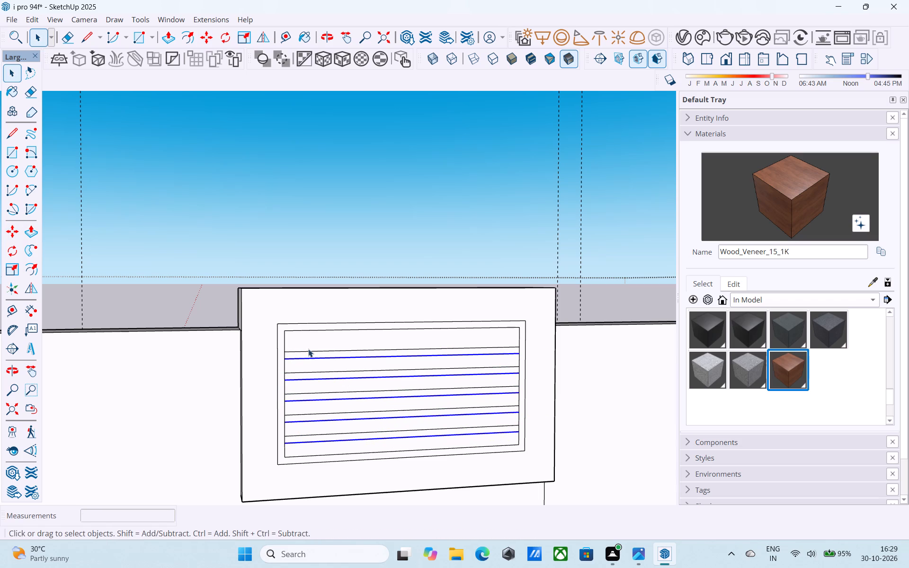
Push the six wide gaps between the slat strips 9" back through the panel to open the louvres.
click(318, 340)
key(p)
scroll(322, 339, up, 4)
click(322, 339)
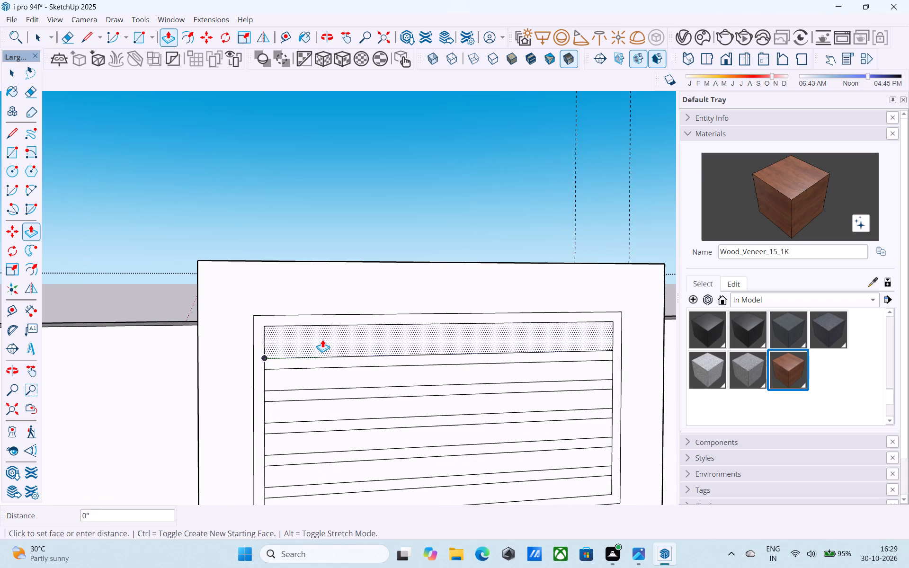
scroll(322, 339, up, 5)
click(290, 325)
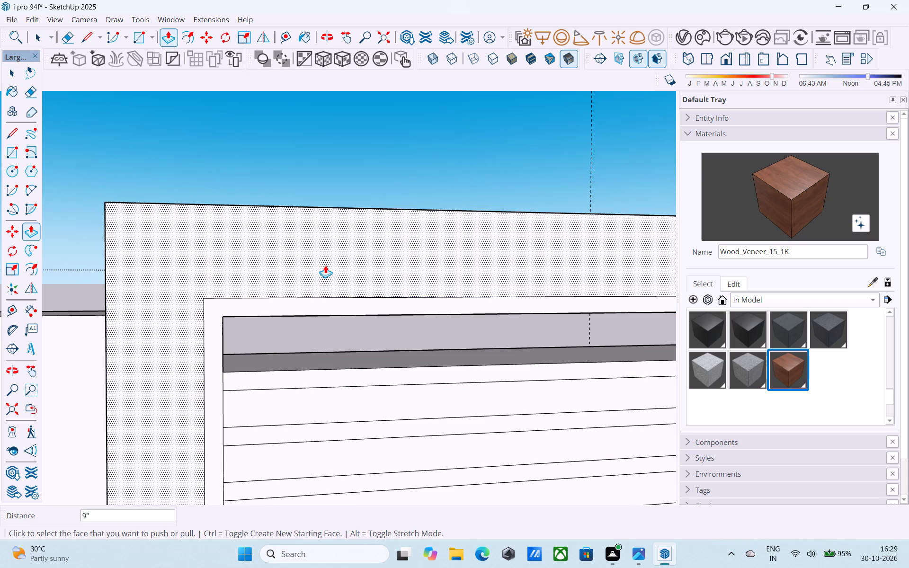
scroll(325, 265, down, 5)
scroll(291, 358, up, 3)
double_click(291, 358)
scroll(336, 264, down, 6)
scroll(336, 336, up, 4)
double_click(336, 336)
double_click(326, 381)
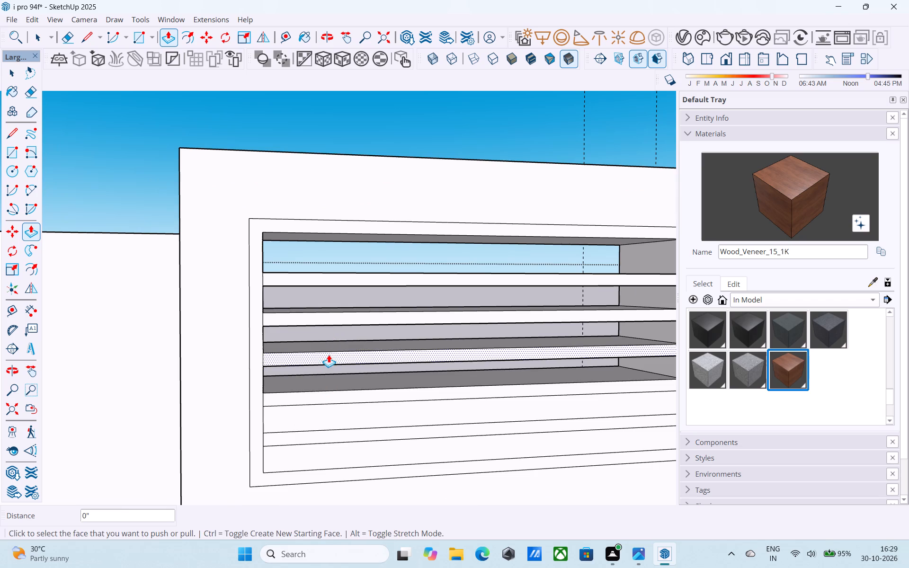
double_click(336, 409)
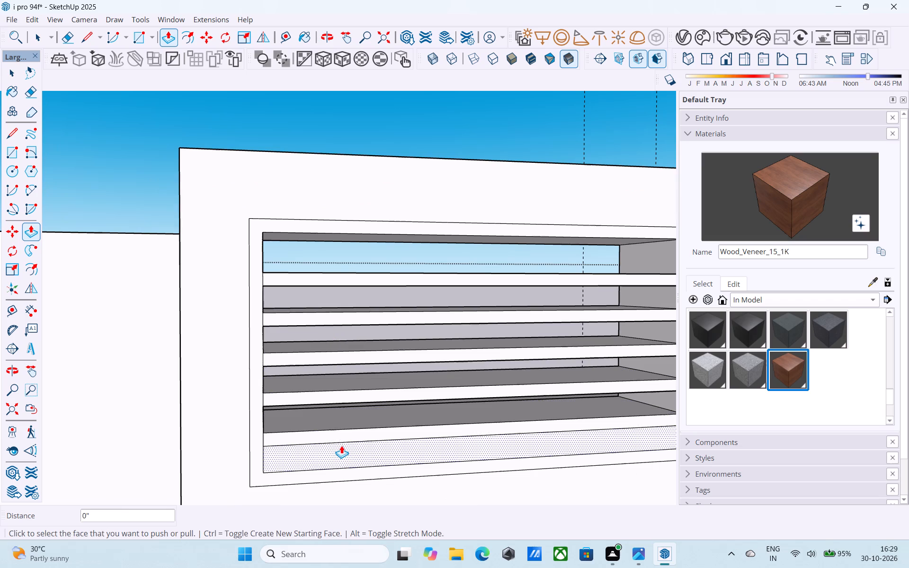
double_click(341, 445)
Erase the leftover edge on the side of the raised louvre panel where it meets the wall.
scroll(341, 444, down, 5)
middle_drag(340, 439, 314, 290)
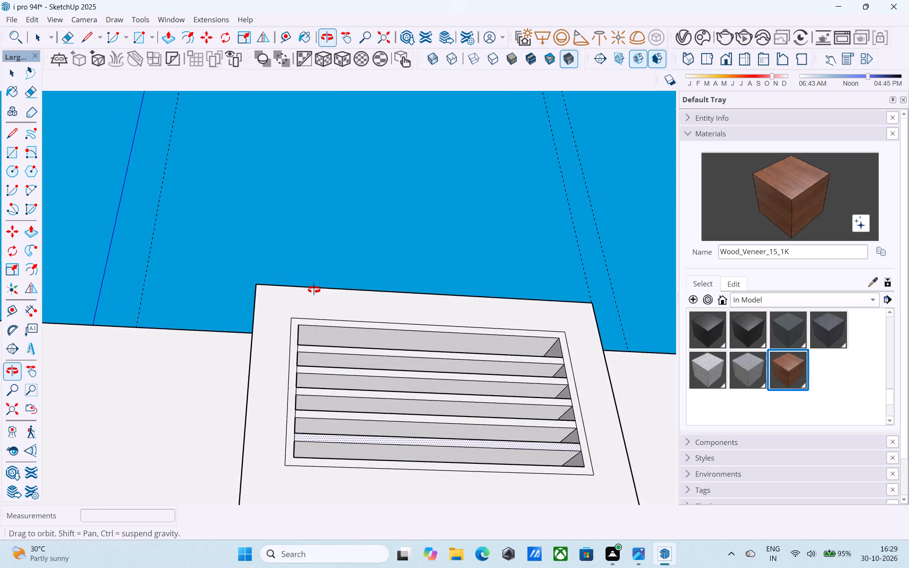
middle_drag(314, 290, 506, 406)
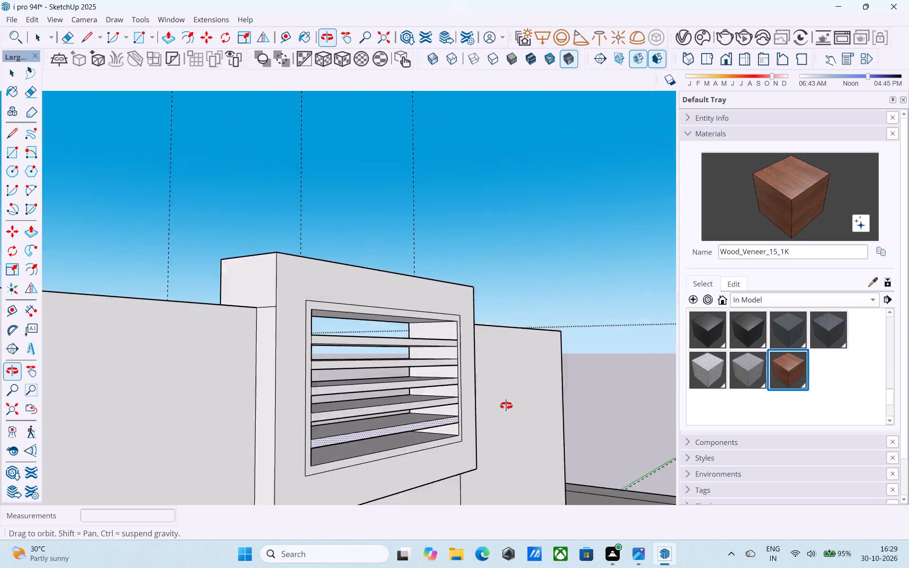
middle_drag(506, 406, 409, 421)
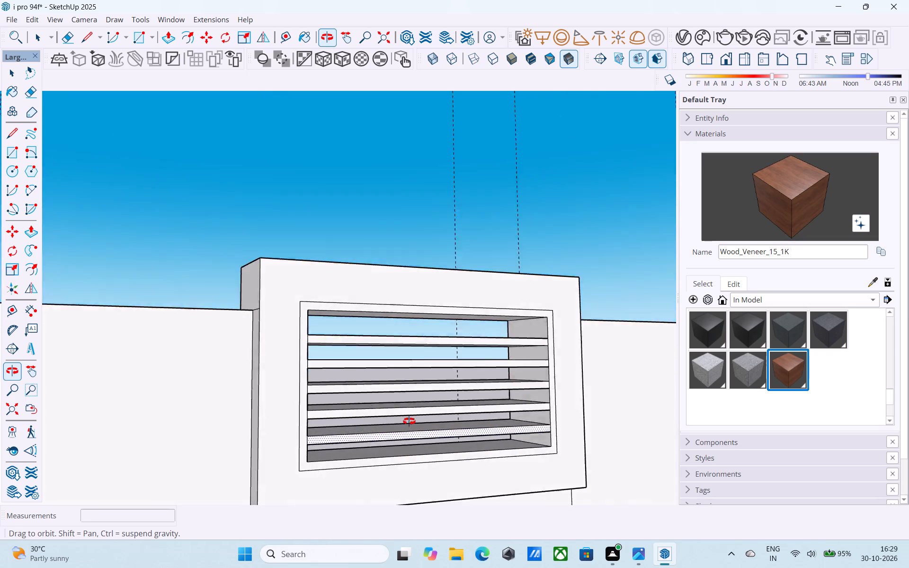
middle_drag(409, 421, 459, 483)
scroll(422, 335, down, 4)
middle_drag(327, 385, 329, 398)
scroll(348, 349, up, 5)
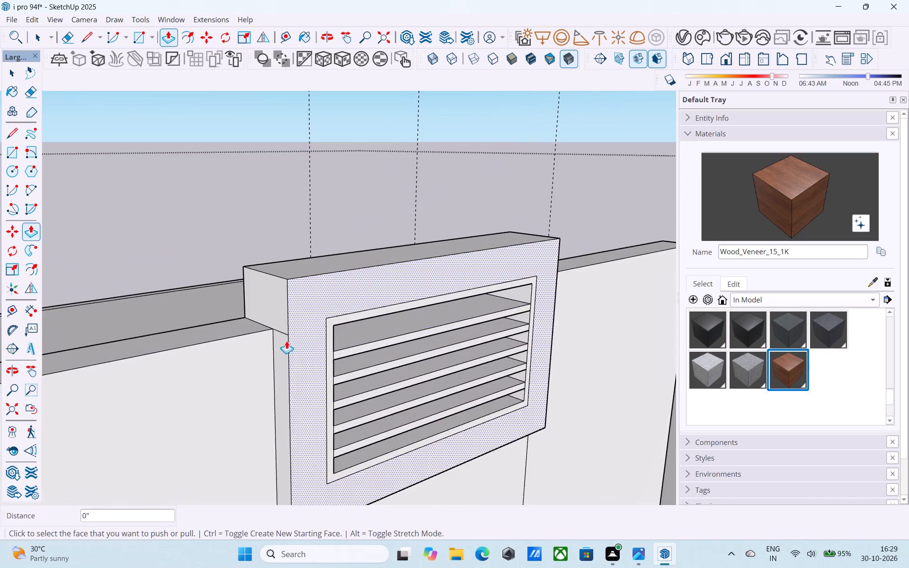
scroll(282, 337, up, 5)
key(space)
key(e)
click(281, 326)
key(space)
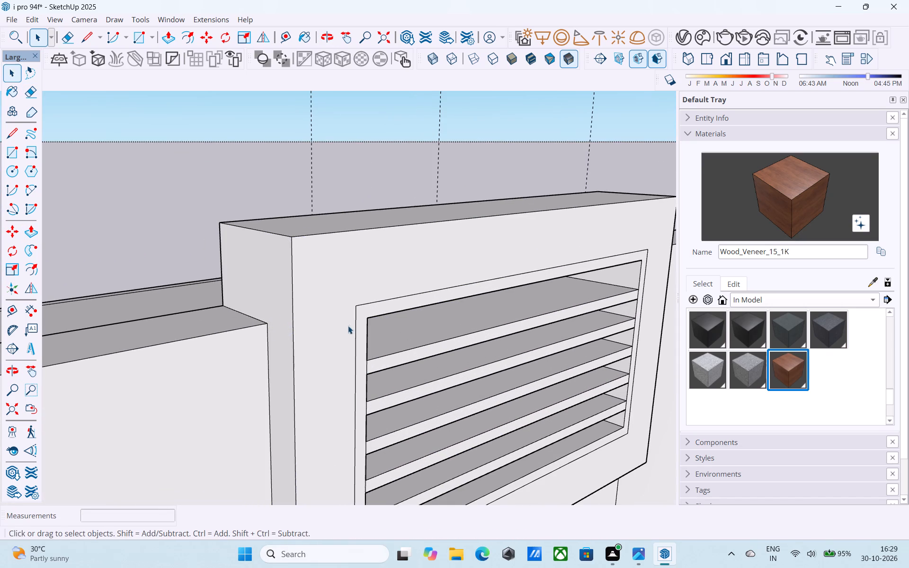
Pull the narrow border around the louvre opening out 1".
click(363, 316)
key(p)
click(363, 316)
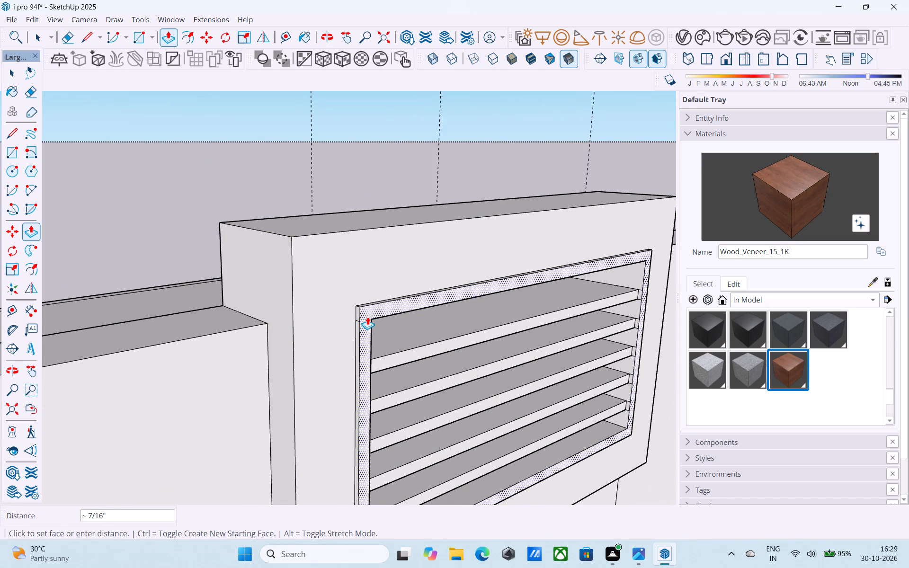
text(1")
key(Return)
key(space)
Erase the stray edge on the outer side of the raised louvre border near its upper corner.
key(e)
scroll(362, 316, up, 4)
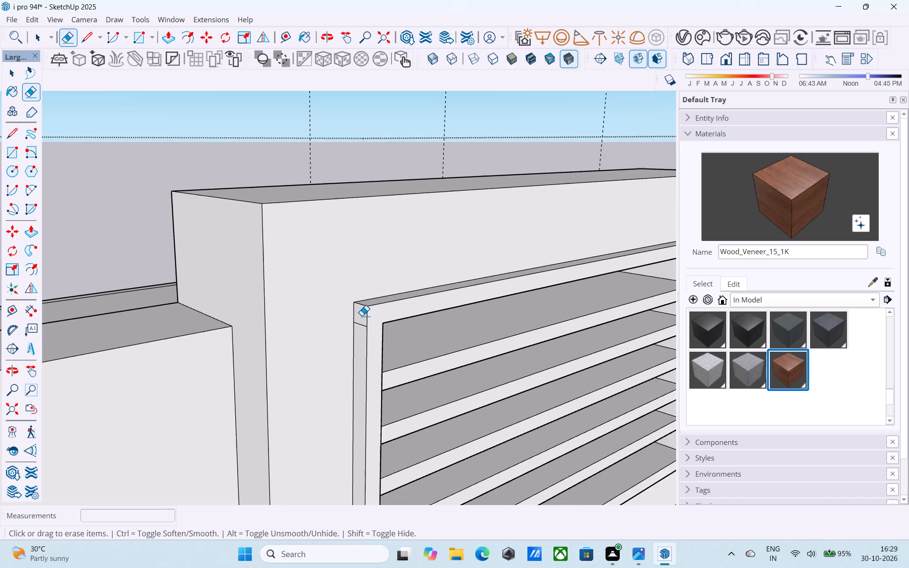
click(360, 328)
click(359, 324)
key(space)
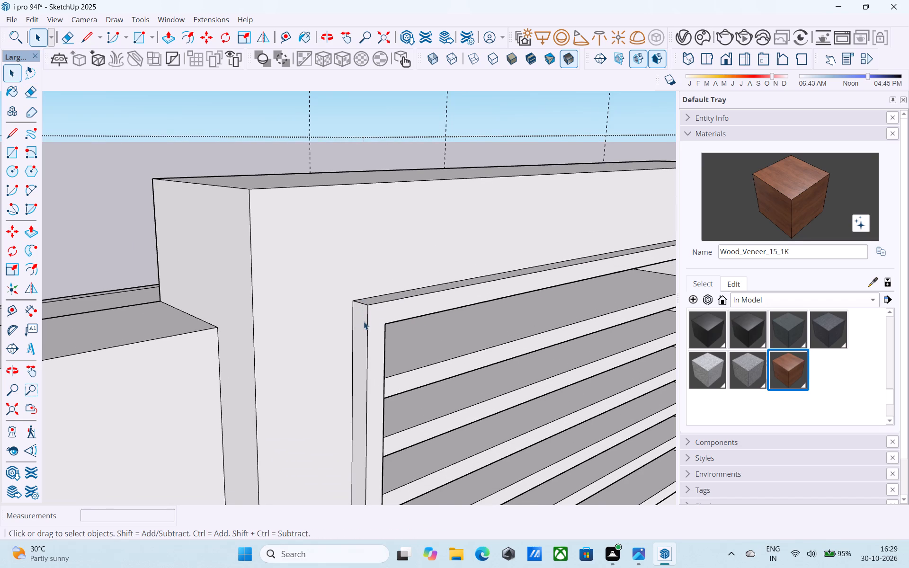
Paint the louvre panel's front surround, both sides and top with the M04_Stone_Frost material.
scroll(364, 321, up, 1)
scroll(754, 337, up, 12)
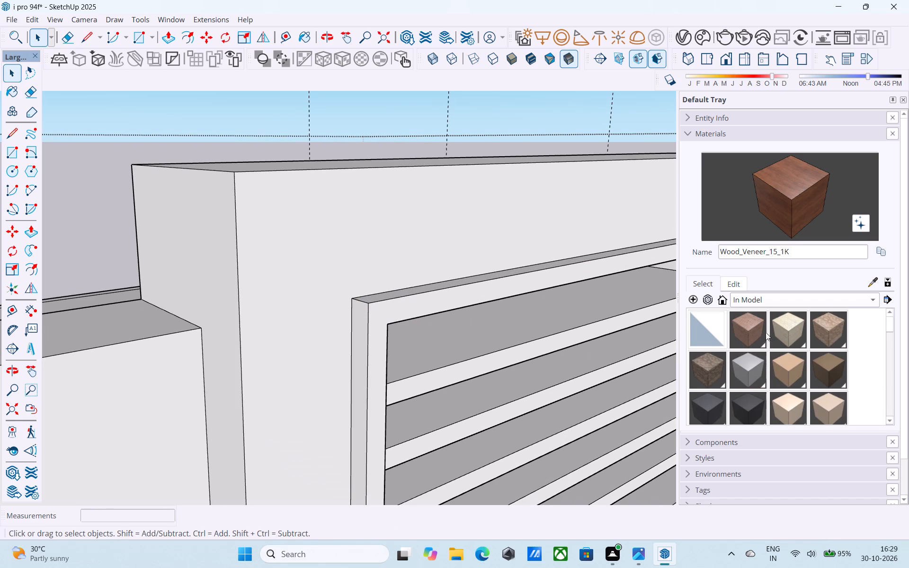
click(750, 365)
click(312, 284)
scroll(310, 282, down, 18)
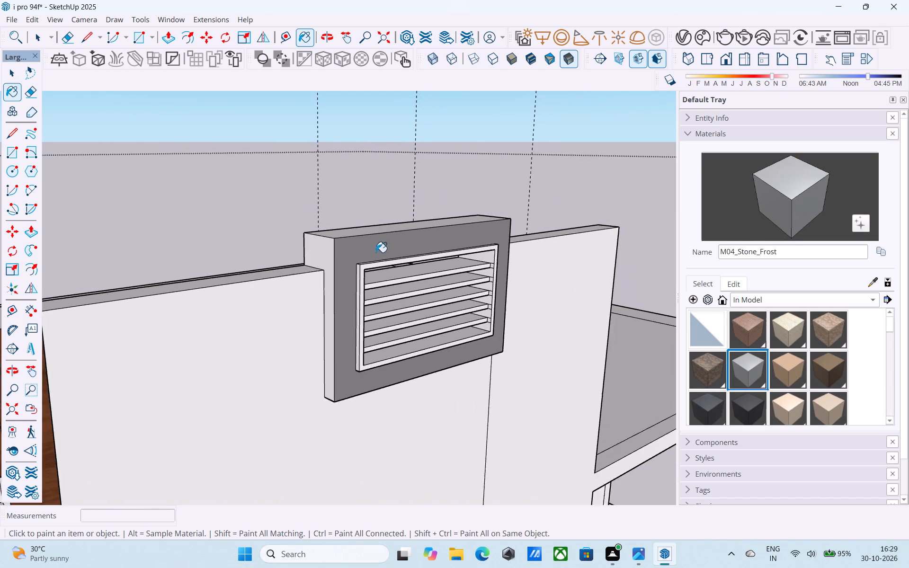
scroll(376, 252, down, 3)
middle_drag(360, 315, 434, 366)
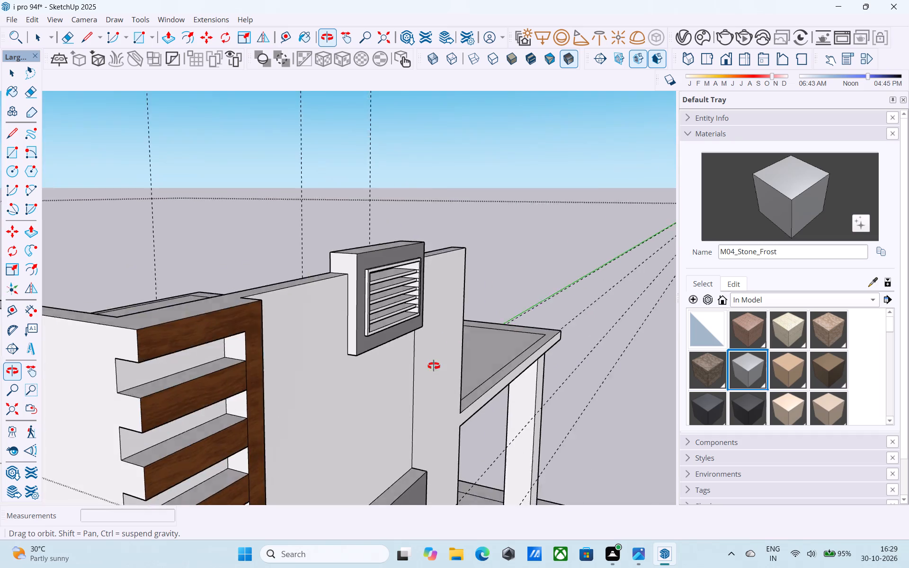
middle_drag(434, 366, 452, 355)
scroll(392, 294, up, 9)
click(328, 264)
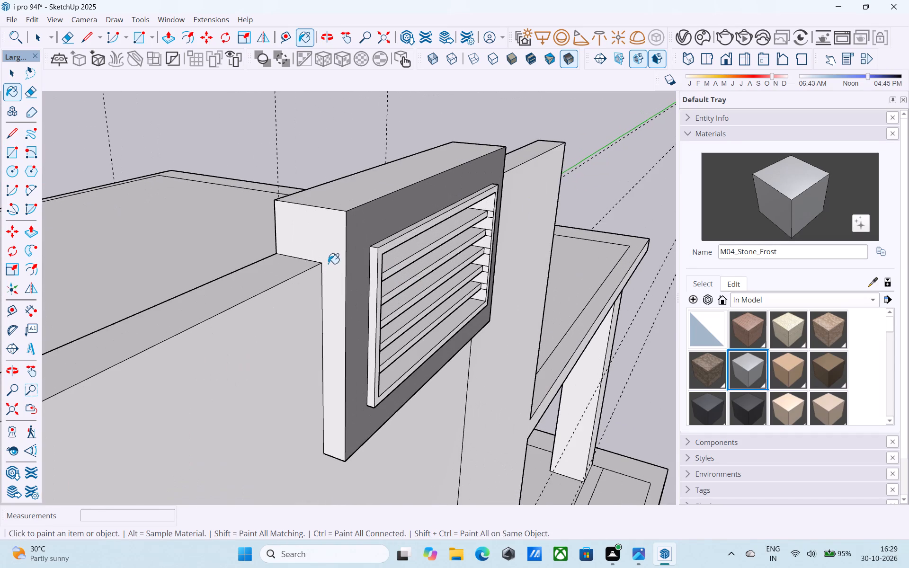
scroll(341, 272, down, 9)
middle_drag(465, 325, 14, 302)
middle_drag(408, 304, 367, 307)
scroll(417, 334, up, 5)
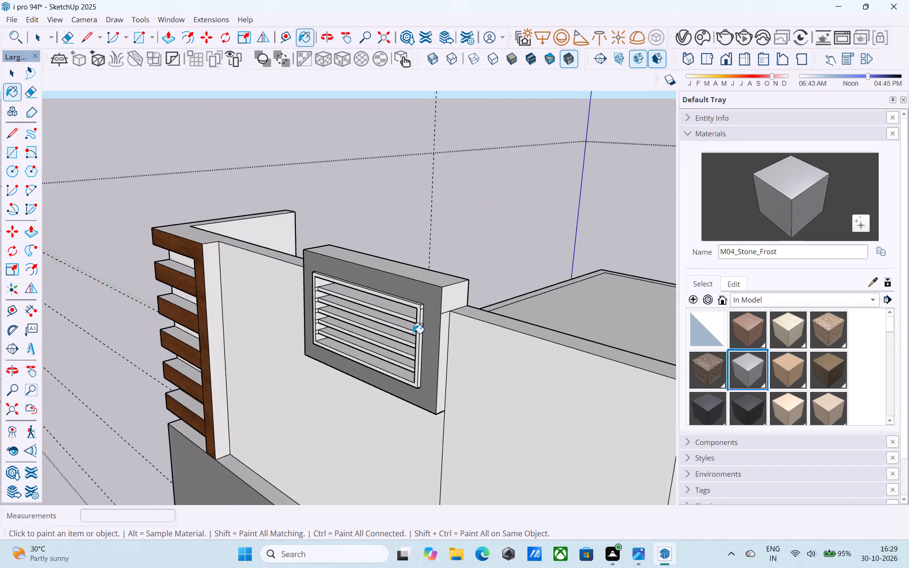
scroll(413, 333, up, 8)
click(465, 307)
click(475, 277)
scroll(470, 276, down, 7)
middle_drag(455, 288, 450, 336)
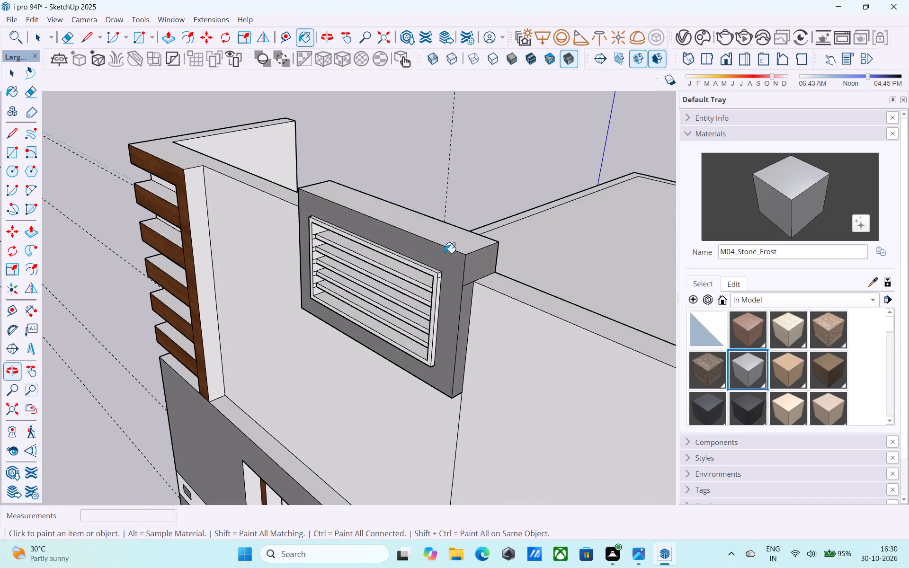
click(456, 243)
Erase the leftover edge on the louvre panel's other side where it meets the wall.
middle_drag(495, 257, 474, 247)
scroll(474, 247, up, 10)
key(e)
drag(455, 330, 464, 344)
Draw a 3' line across the parapet top from the slat block's inner corner to the side wall edge.
scroll(464, 344, down, 4)
middle_drag(457, 339, 615, 223)
scroll(613, 223, down, 13)
shift+middle_drag(593, 264, 488, 264)
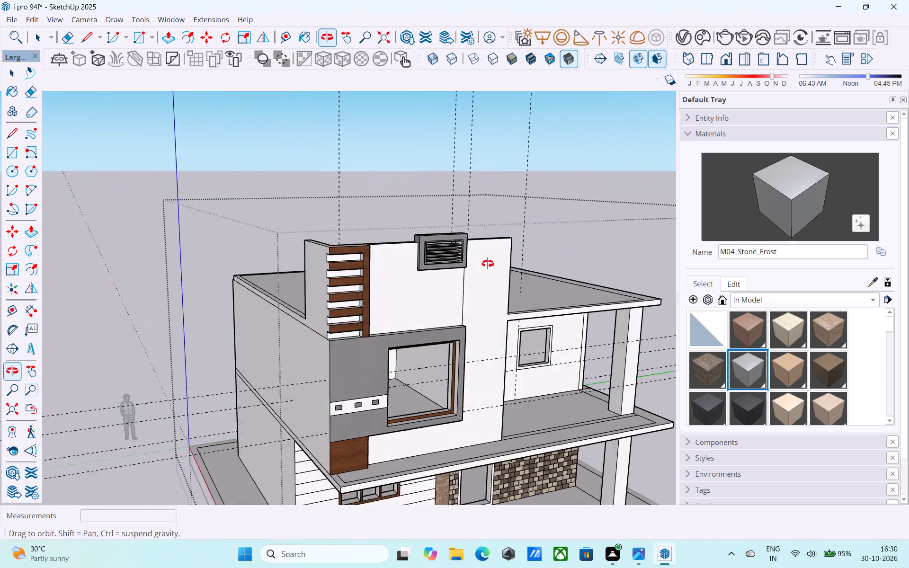
shift+middle_drag(488, 264, 500, 294)
scroll(503, 310, up, 6)
shift+middle_drag(499, 325, 495, 335)
shift+middle_drag(394, 295, 570, 359)
middle_drag(474, 265, 493, 280)
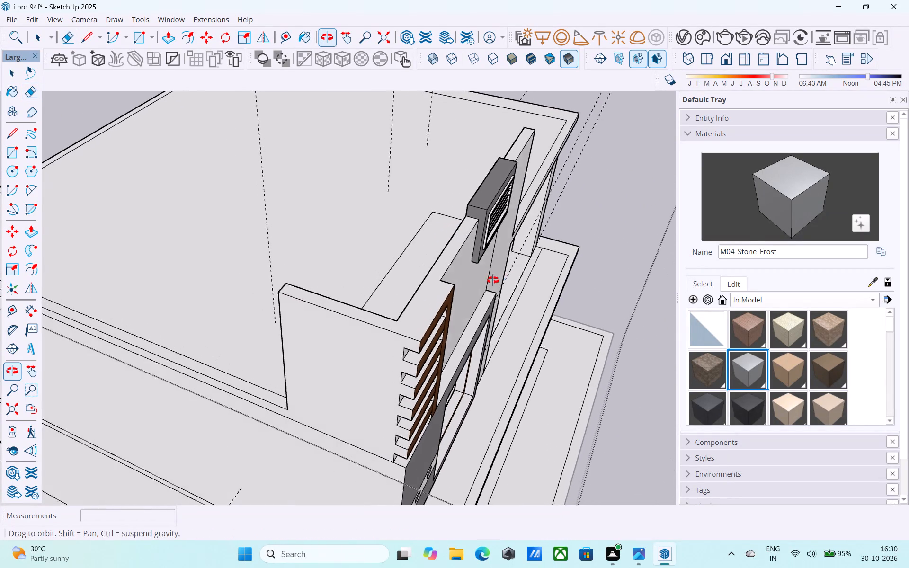
middle_drag(493, 280, 500, 283)
scroll(497, 283, up, 5)
key(l)
click(341, 275)
scroll(356, 257, down, 5)
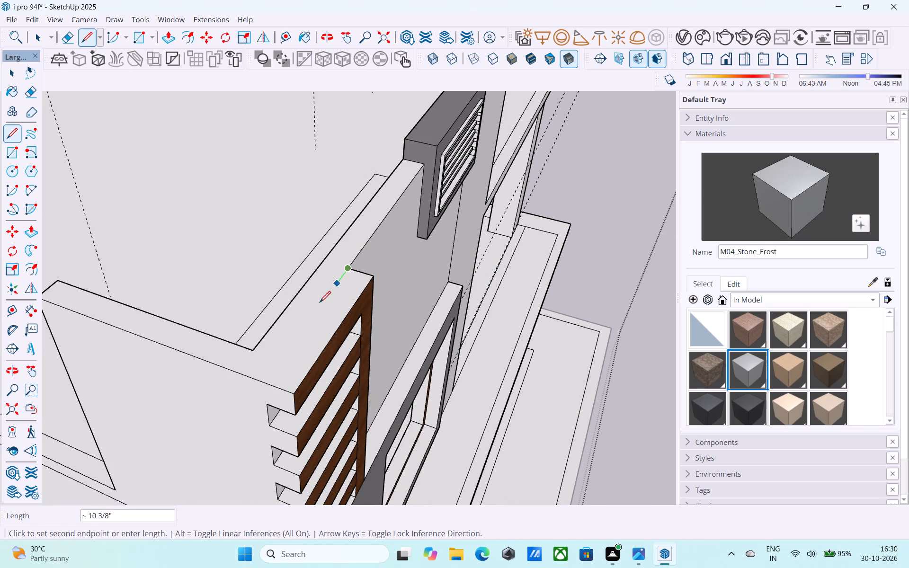
click(266, 382)
Draw a vertical line behind the wood slats from the parapet's top edge down to the roof-level edge.
click(267, 388)
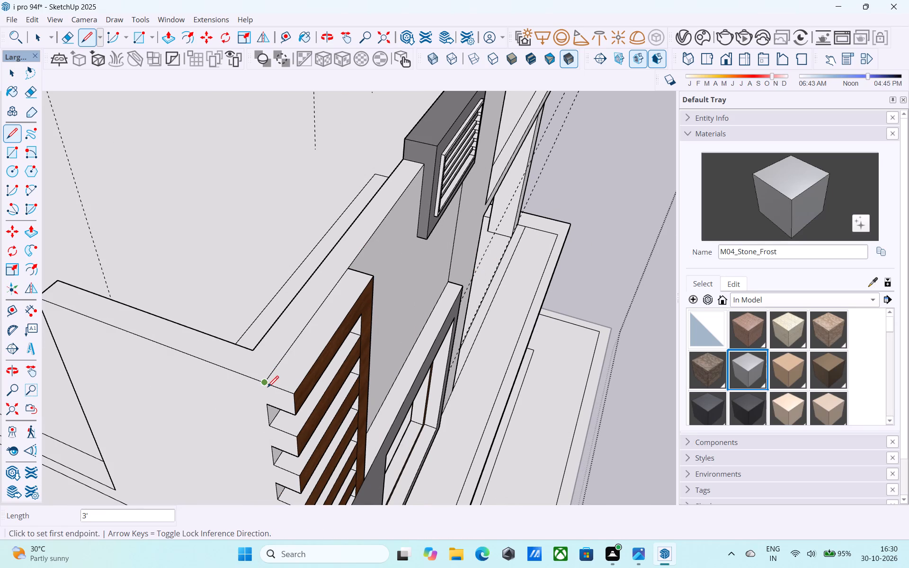
scroll(277, 335, down, 11)
middle_drag(288, 335, 308, 345)
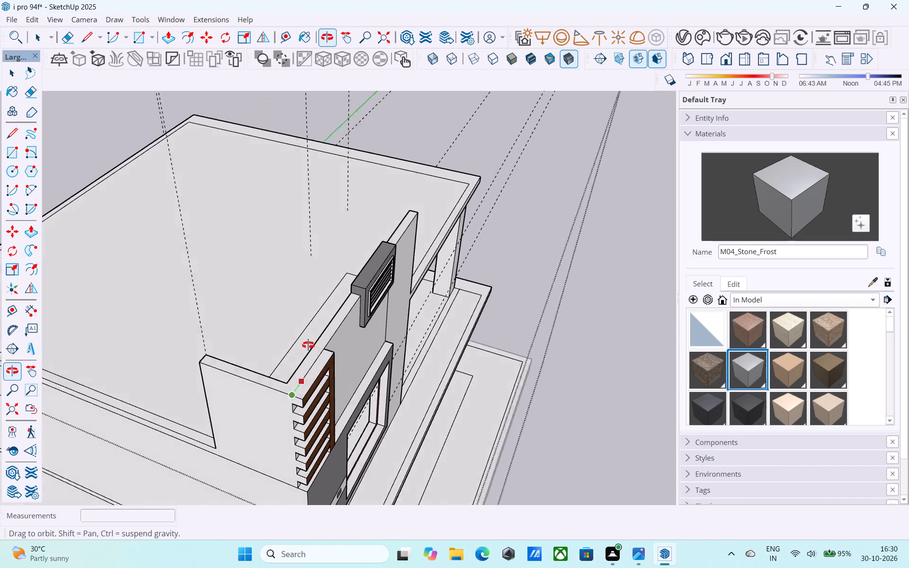
middle_drag(308, 345, 327, 256)
middle_drag(332, 415, 327, 234)
scroll(314, 345, up, 5)
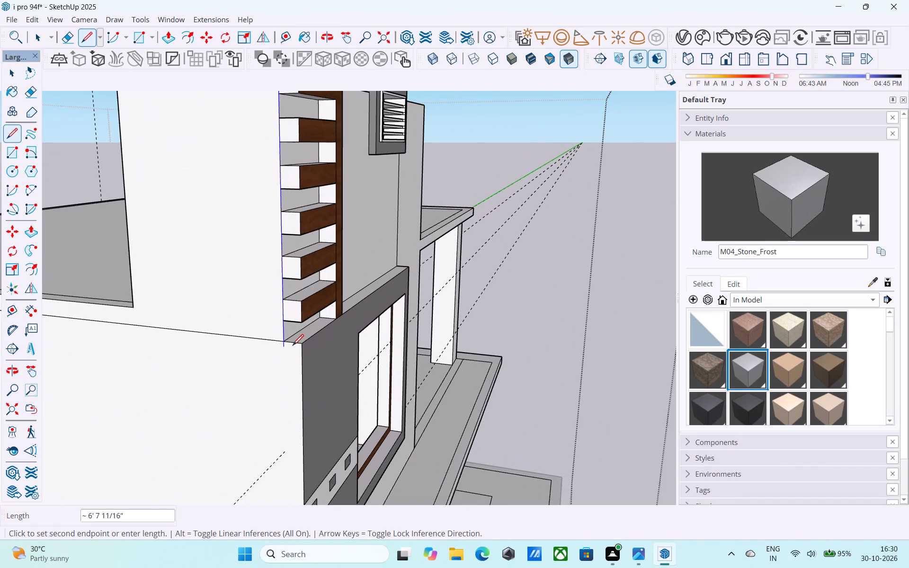
click(284, 344)
scroll(306, 343, down, 7)
shift+middle_drag(319, 342, 356, 415)
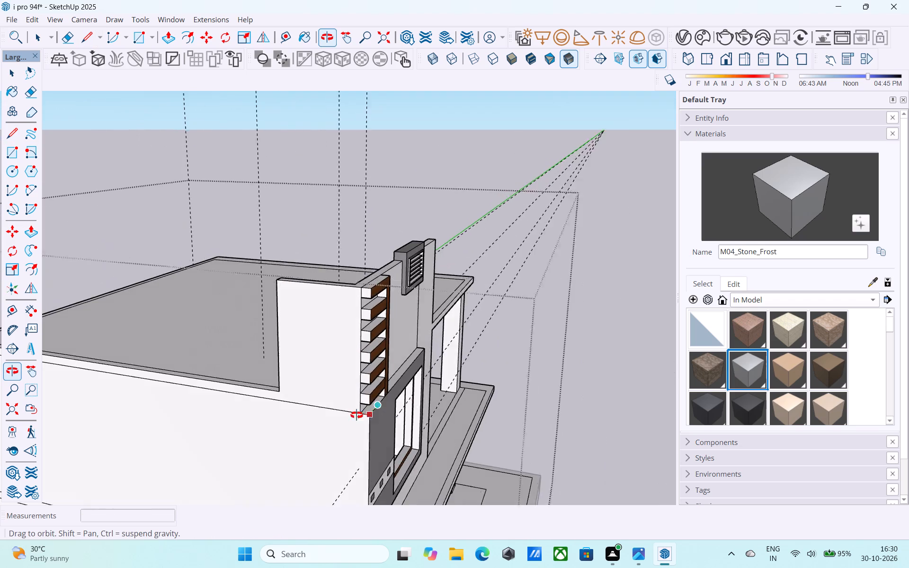
shift+middle_drag(356, 415, 309, 425)
key(space)
Save the model.
key(ctrl+s)
Examine the whole house exterior from the side and front corner.
scroll(328, 372, down, 6)
shift+middle_drag(334, 373, 415, 373)
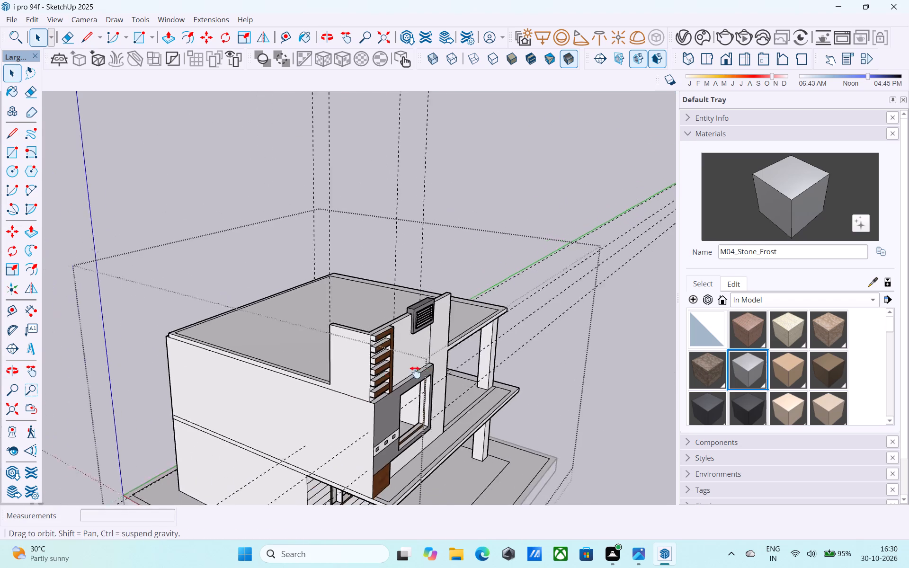
shift+middle_drag(415, 373, 186, 338)
shift+middle_drag(212, 359, 377, 287)
scroll(404, 301, up, 1)
shift+middle_drag(404, 301, 394, 298)
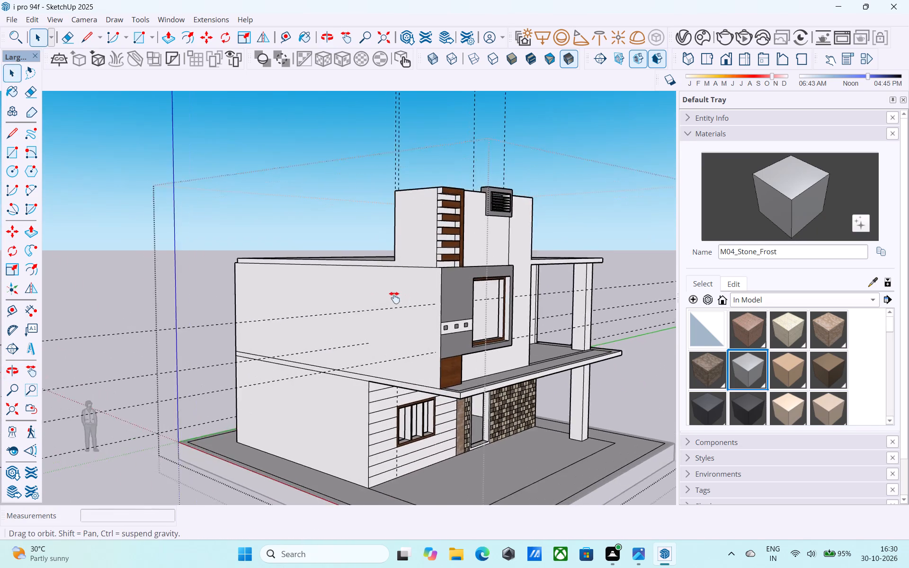
shift+middle_drag(394, 298, 384, 302)
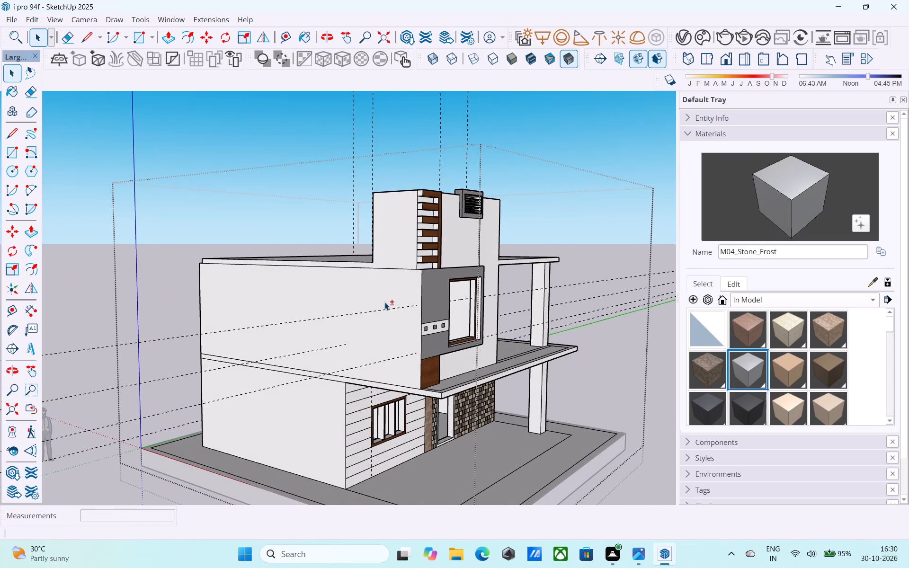
Draw a vertical line about 9' 8" long at the side wall's front edge, from the roof edge down to the balcony slab.
scroll(384, 302, up, 2)
key(l)
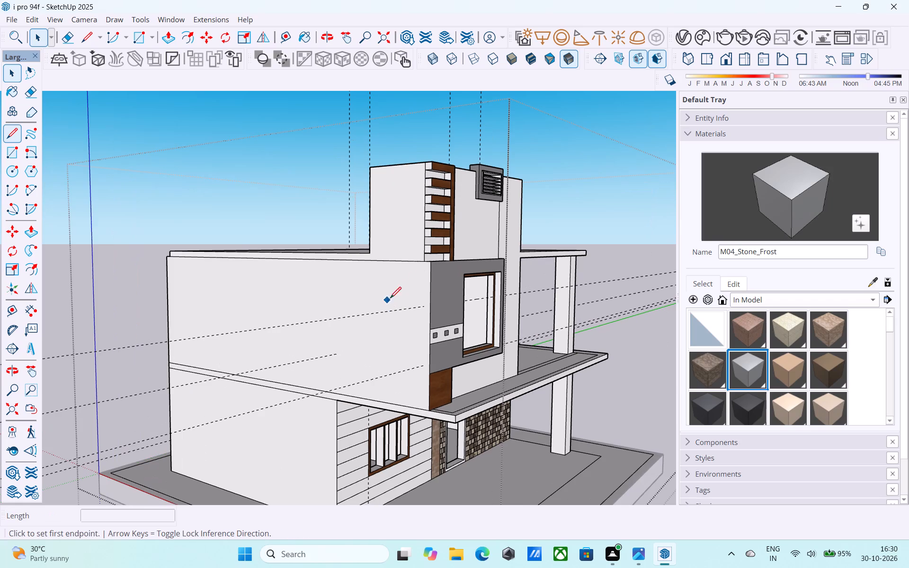
click(423, 265)
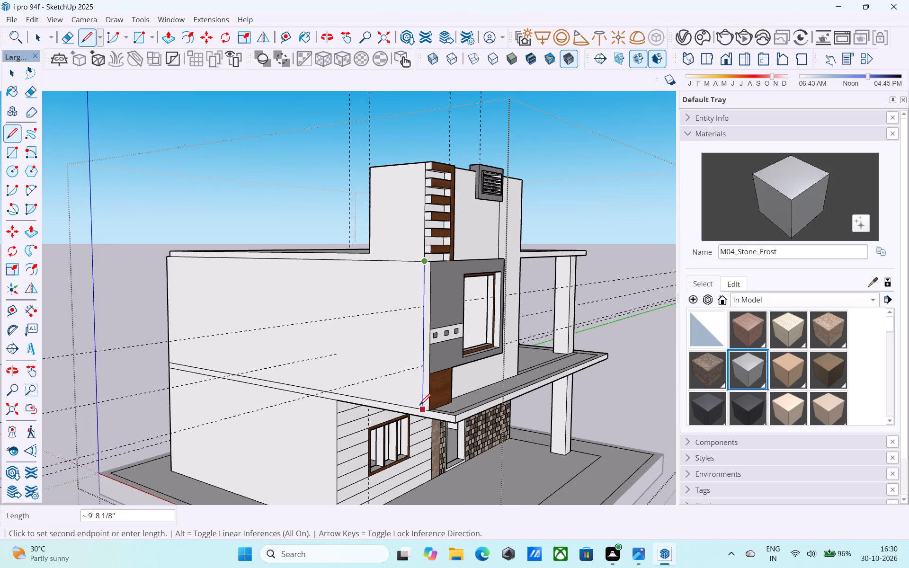
click(421, 407)
scroll(419, 312, up, 4)
key(space)
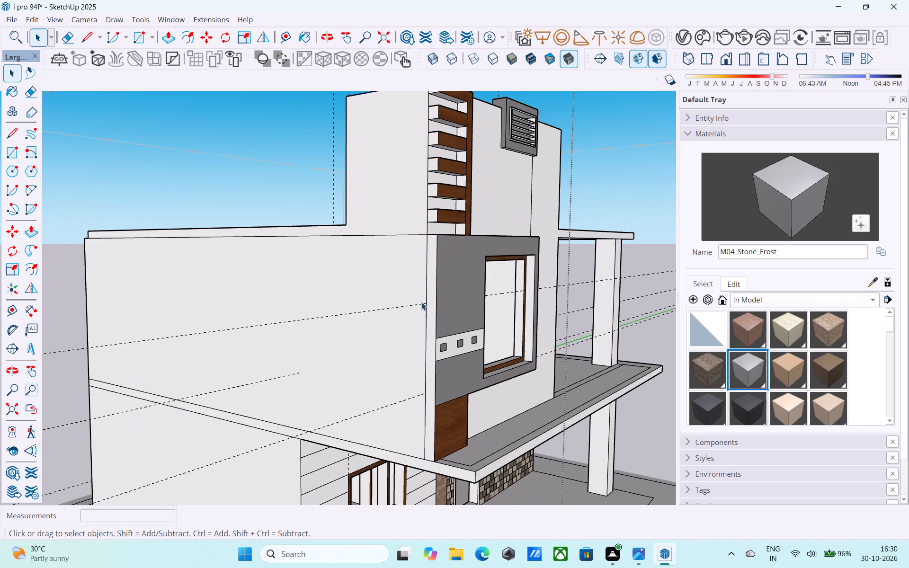
Save the model.
middle_drag(421, 302, 257, 333)
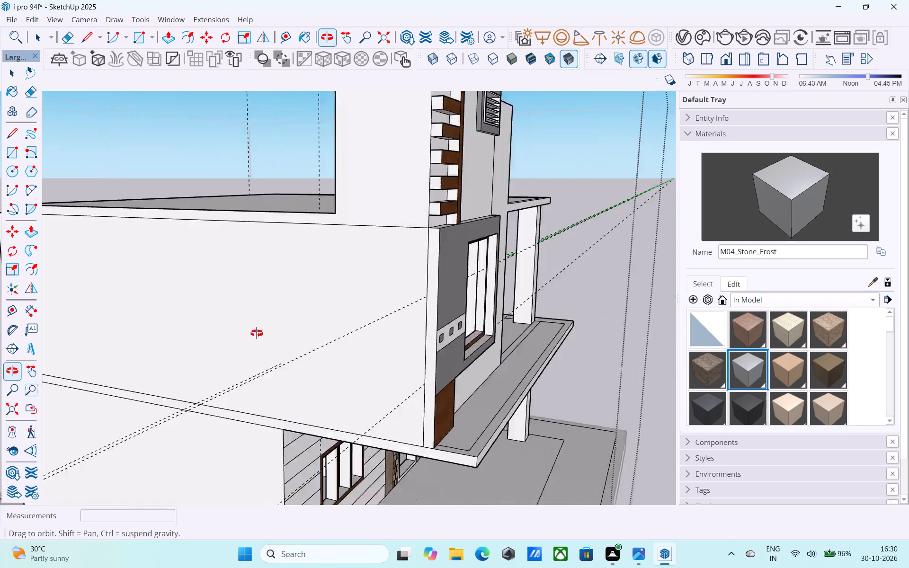
middle_drag(257, 333, 182, 340)
scroll(205, 332, down, 5)
middle_drag(441, 362, 322, 346)
key(ctrl+s)
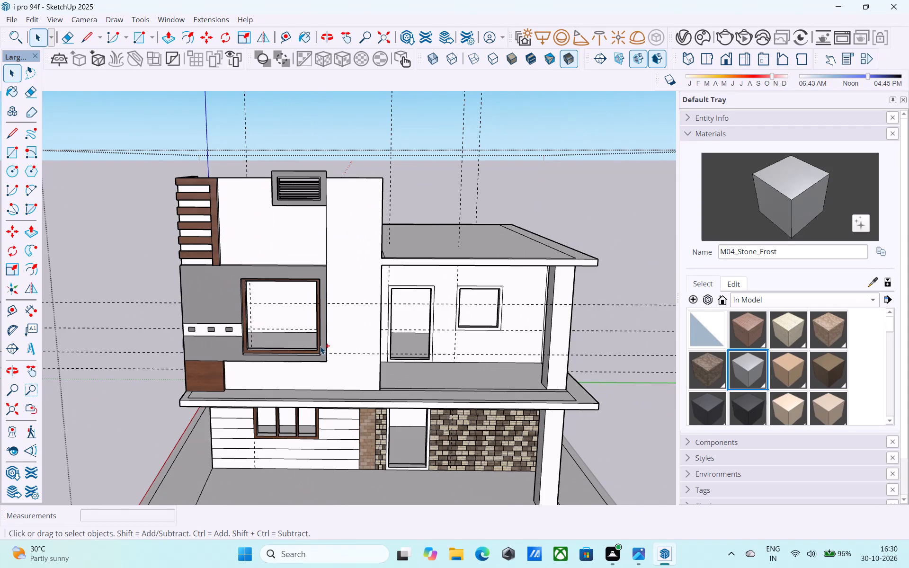
Examine the whole house exterior from the front and the front corner.
scroll(328, 333, down, 6)
middle_drag(328, 337, 416, 350)
scroll(416, 348, up, 6)
middle_drag(411, 350, 410, 348)
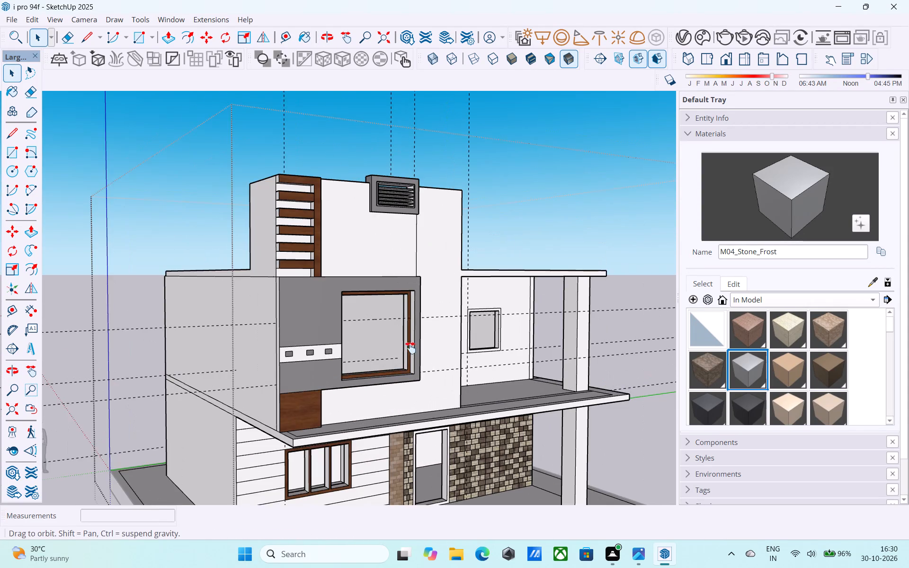
middle_drag(410, 348, 412, 308)
scroll(412, 308, up, 1)
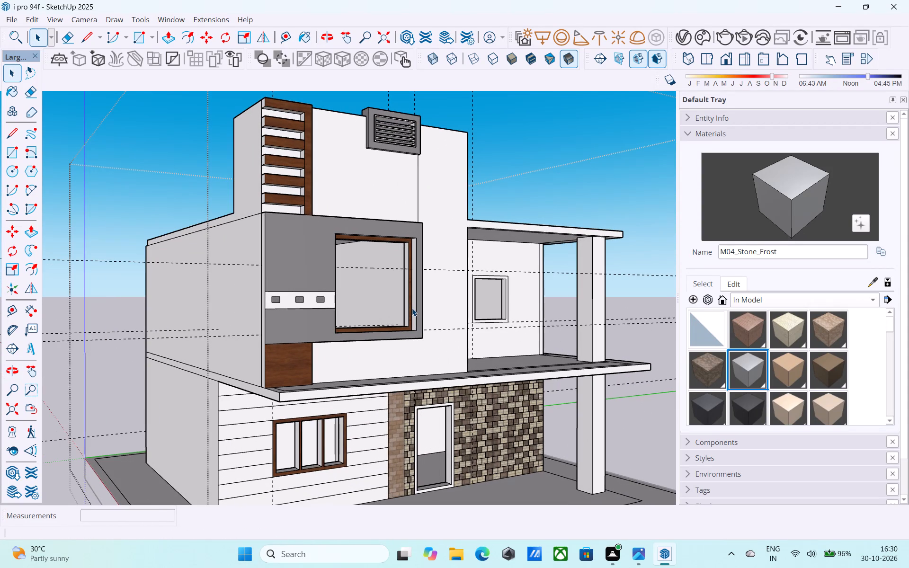
scroll(430, 293, down, 4)
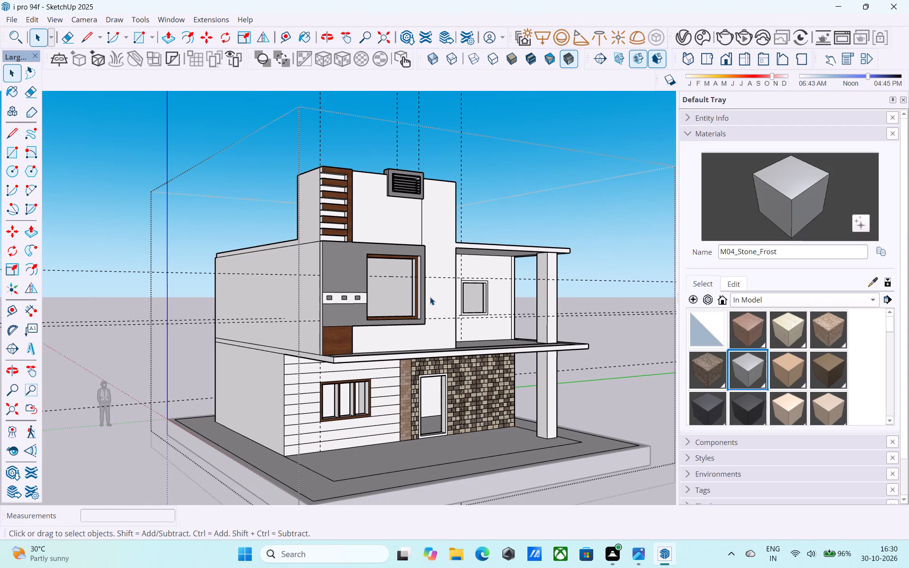
scroll(430, 297, up, 4)
scroll(430, 297, down, 8)
middle_drag(428, 300, 428, 300)
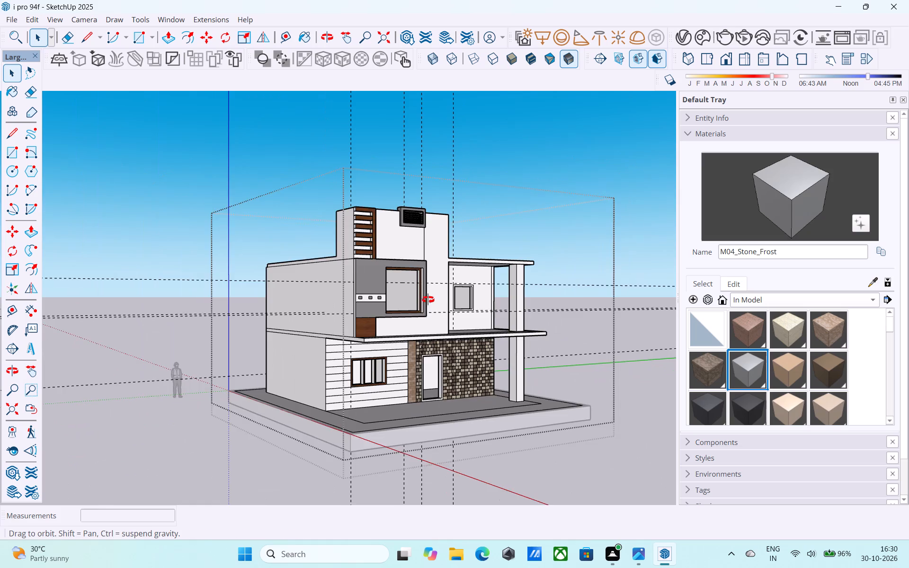
middle_drag(428, 300, 363, 353)
Erase the vertical line on the parapet wall between the louvre panel and the window surround.
scroll(397, 292, up, 7)
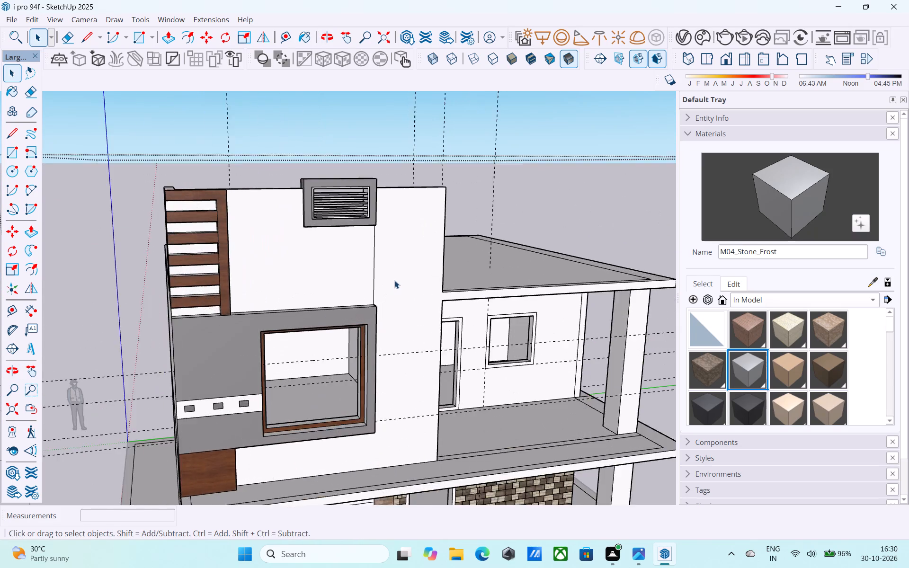
scroll(394, 280, up, 5)
key(e)
drag(394, 280, 357, 290)
scroll(363, 292, down, 4)
Extend the louvre panel's bottom face 2' downward with Push/Pull.
middle_drag(365, 293, 336, 293)
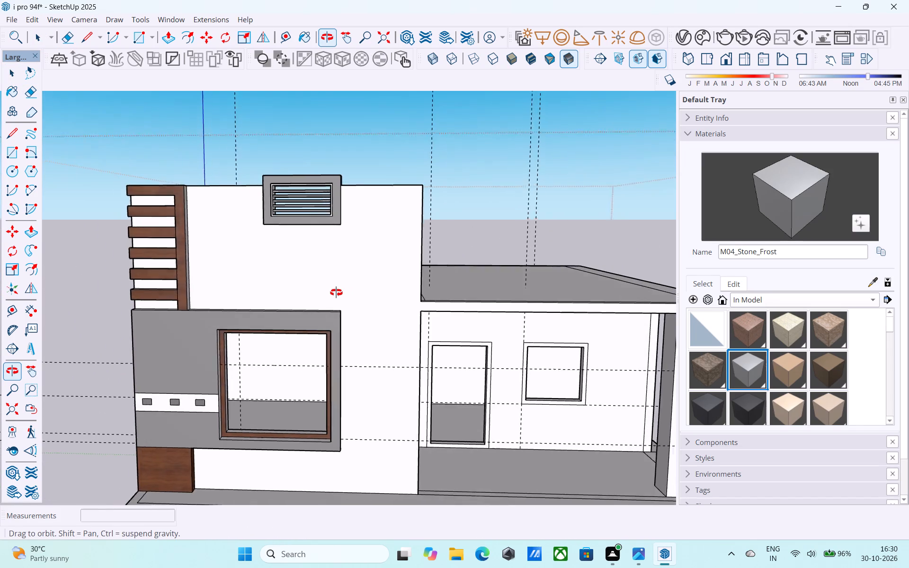
middle_drag(336, 293, 372, 344)
shift+middle_drag(373, 327, 385, 329)
scroll(431, 300, up, 5)
shift+middle_drag(432, 280, 400, 358)
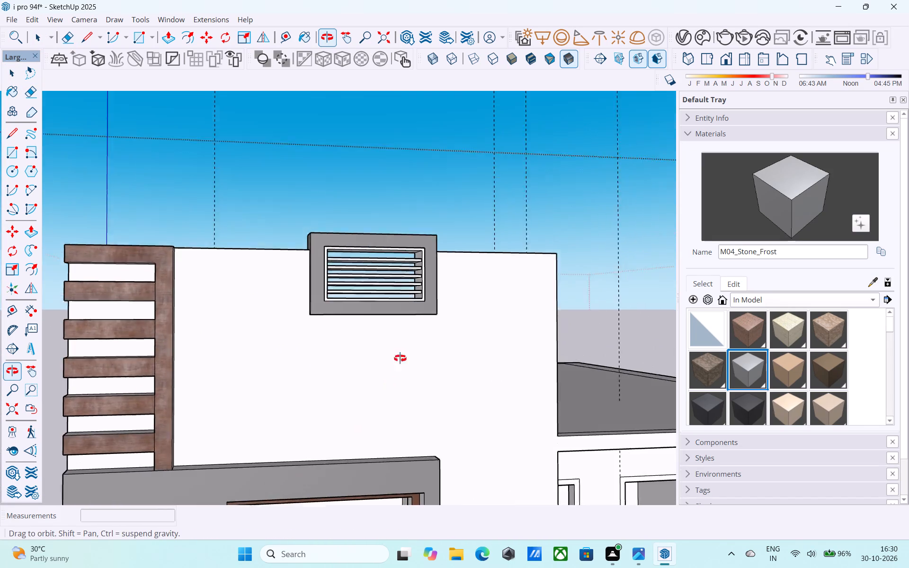
shift+middle_drag(400, 358, 435, 268)
scroll(410, 277, up, 7)
key(space)
scroll(331, 358, up, 4)
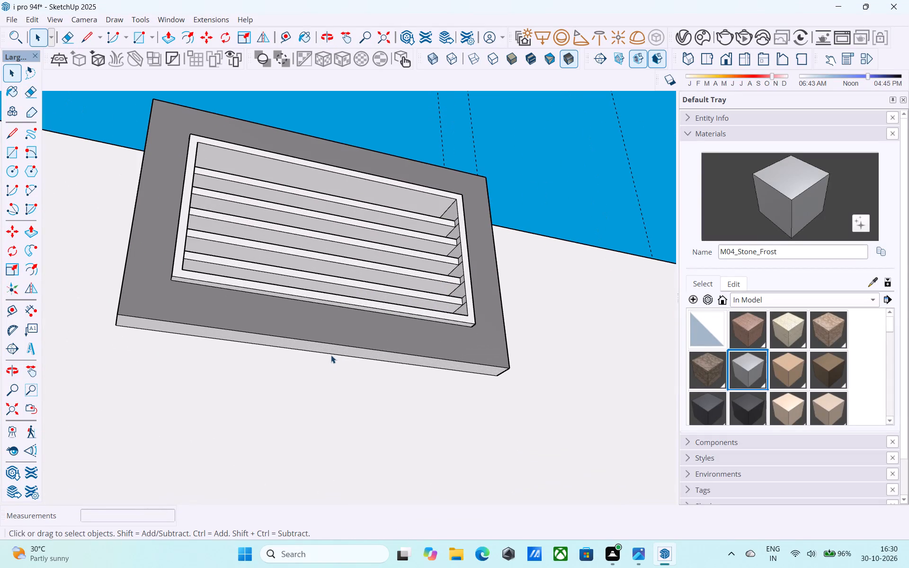
scroll(336, 346, down, 6)
scroll(283, 359, up, 6)
click(305, 329)
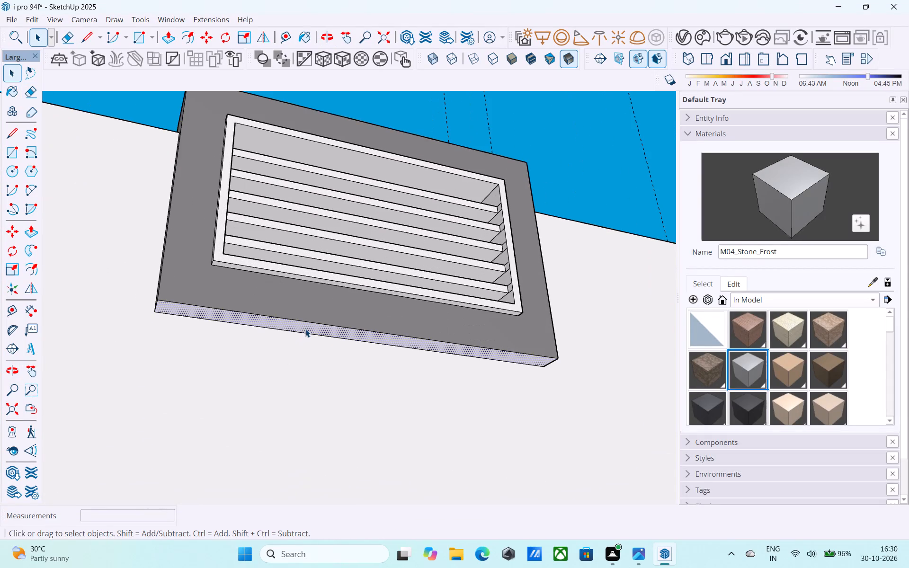
key(p)
click(305, 329)
key(2)
key(apostrophe)
key(Return)
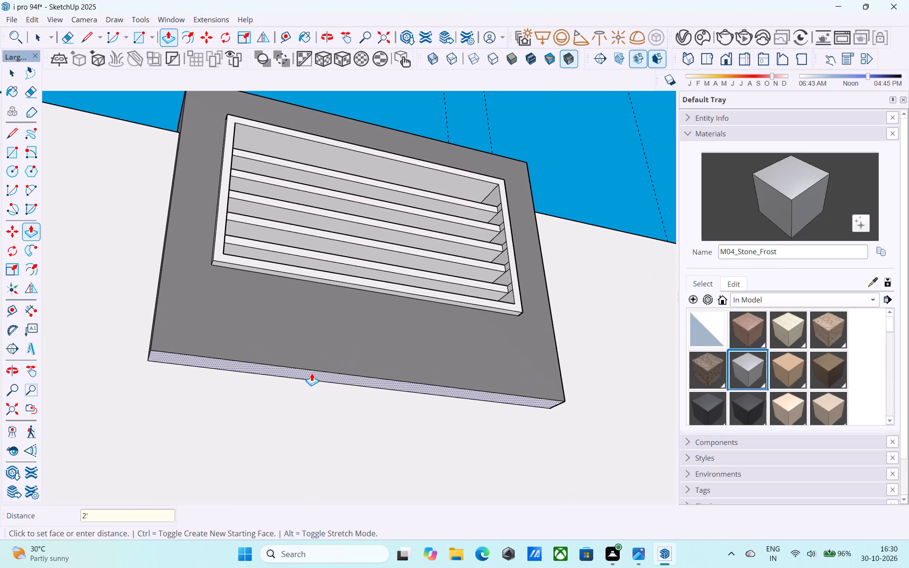
key(space)
Push/Pull the louvre panel's side face nearest the wood slats outward by 6".
scroll(308, 375, down, 10)
middle_drag(310, 375, 285, 473)
middle_drag(329, 427, 333, 468)
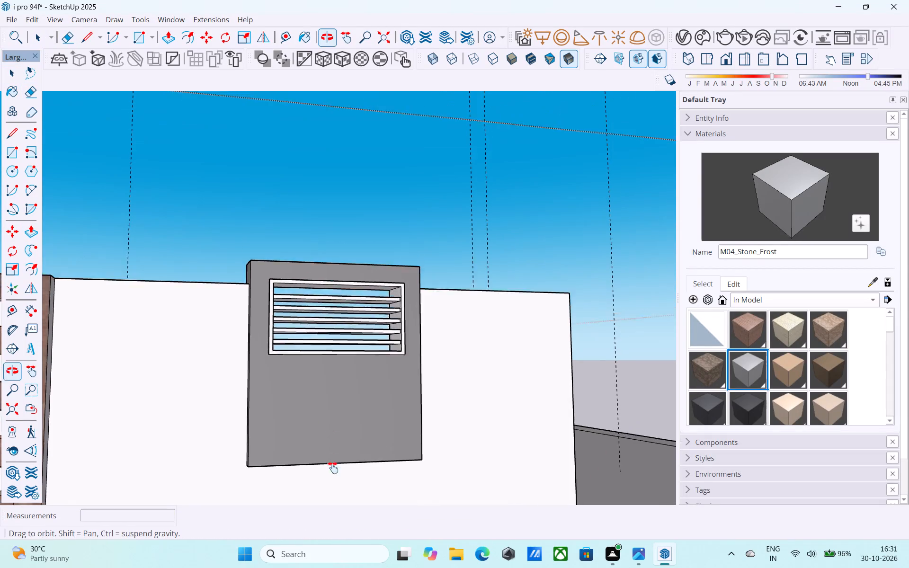
middle_drag(333, 468, 519, 509)
middle_drag(454, 499, 534, 427)
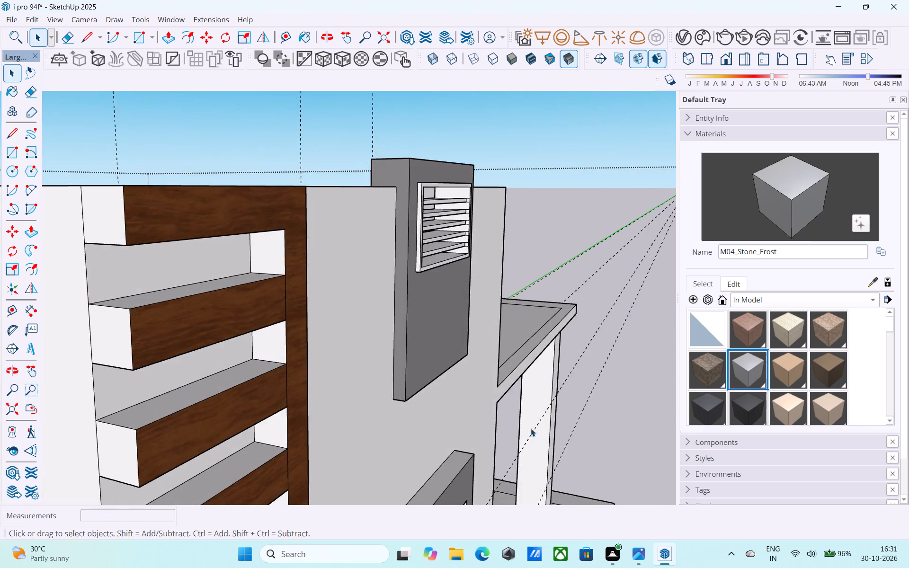
scroll(396, 361, up, 5)
click(398, 352)
key(p)
click(398, 352)
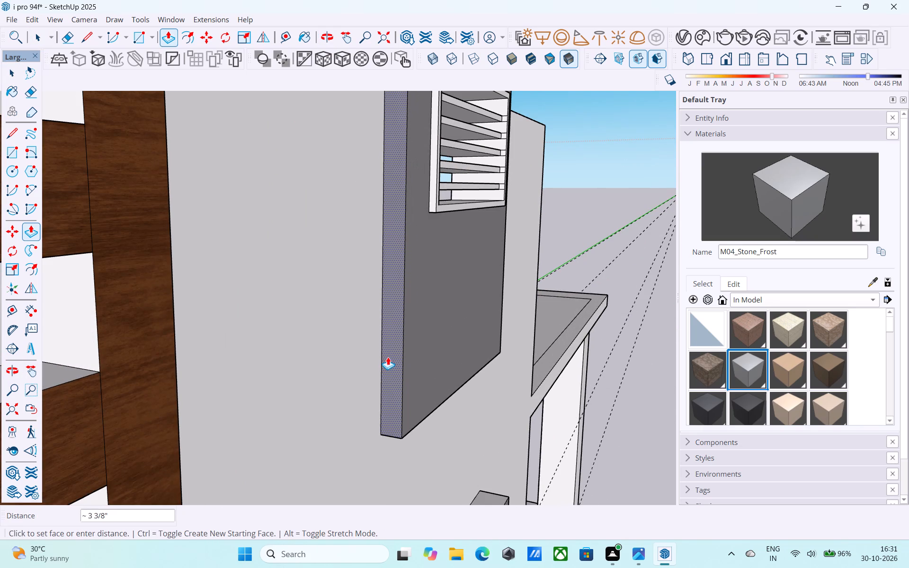
key(6)
key(shift+quotedbl)
key(Return)
key(space)
Widen the louvre panel on its opposite side, away from the slats, by the same 6" Push/Pull distance.
scroll(393, 352, down, 9)
middle_drag(393, 350, 446, 376)
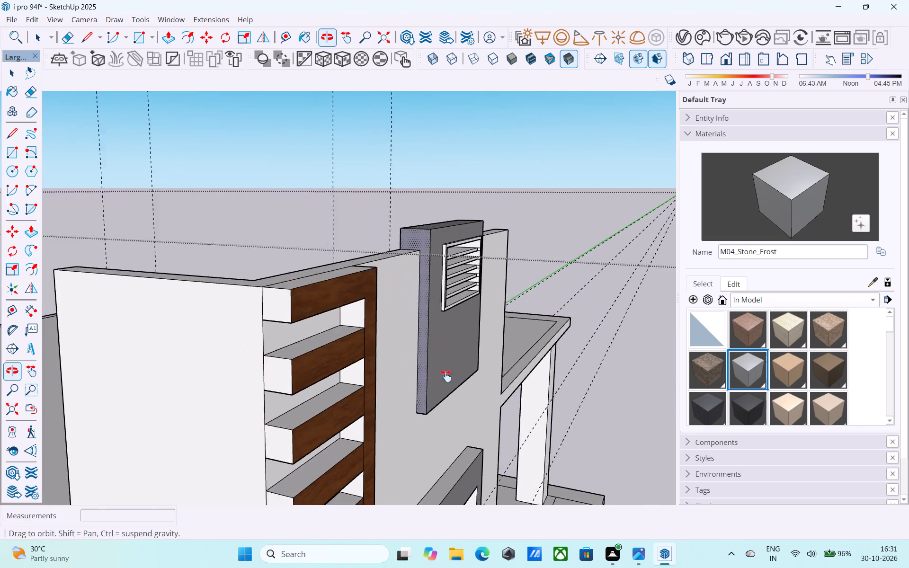
middle_drag(446, 376, 159, 357)
shift+middle_drag(459, 338, 254, 319)
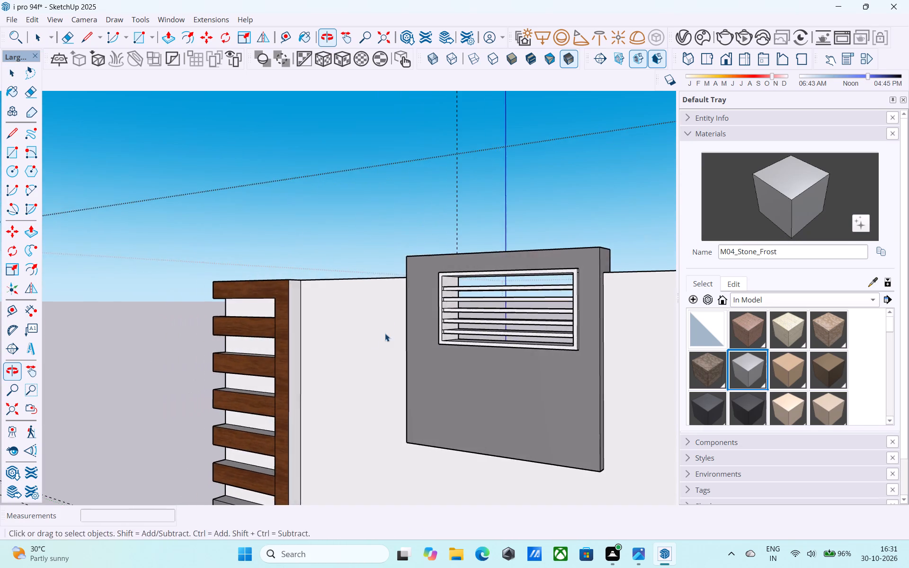
shift+middle_drag(386, 330, 255, 324)
shift+middle_drag(409, 372, 330, 315)
scroll(377, 333, up, 3)
click(417, 334)
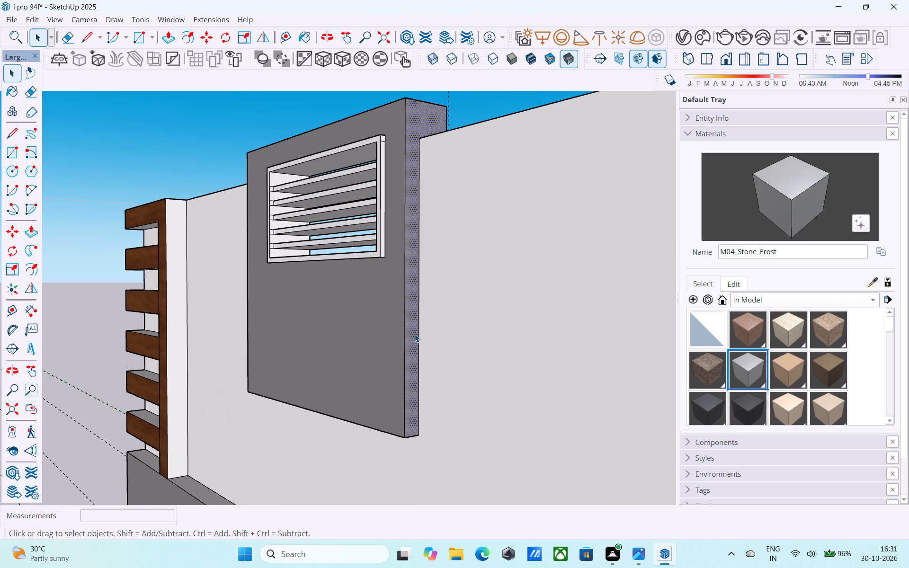
key(p)
double_click(414, 334)
key(space)
Examine the enlarged louvre panel and the house front from several angles.
scroll(413, 334, down, 12)
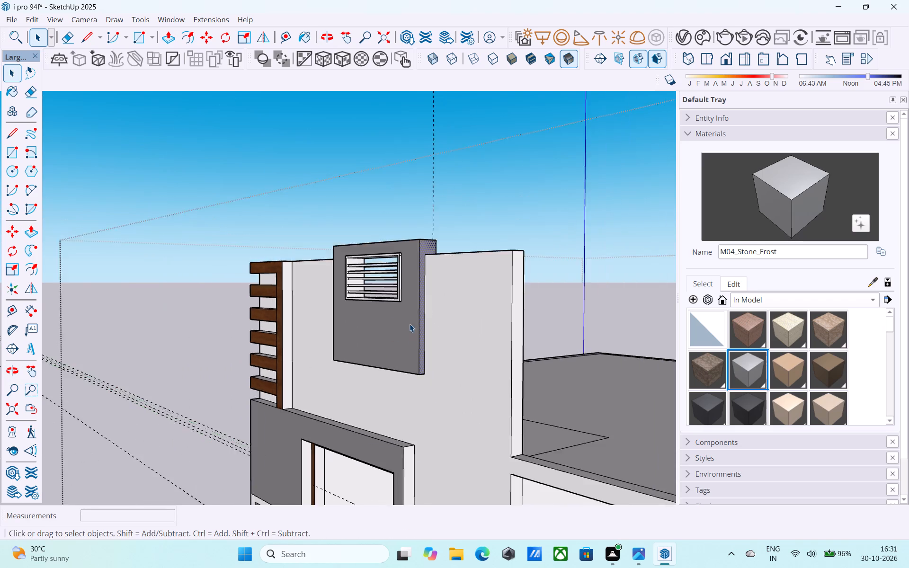
scroll(410, 324, down, 3)
middle_drag(410, 328, 570, 321)
scroll(323, 293, down, 10)
middle_drag(342, 312, 485, 345)
scroll(481, 354, up, 6)
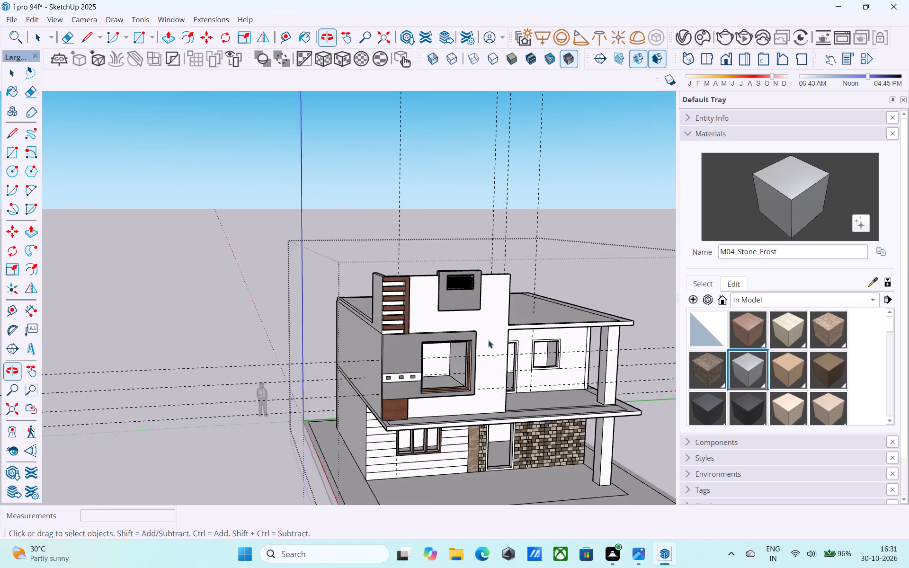
middle_drag(487, 336, 459, 332)
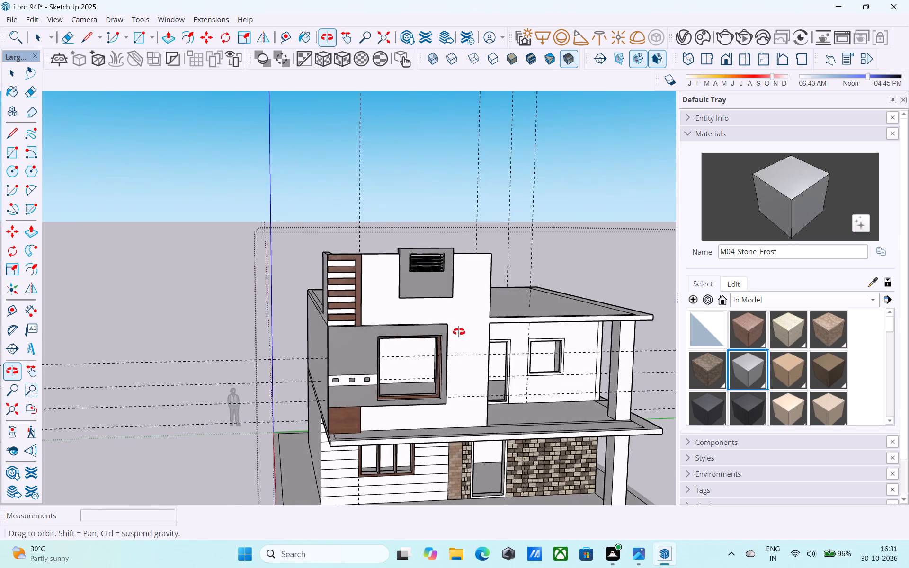
middle_drag(459, 332, 337, 336)
middle_drag(332, 337, 325, 352)
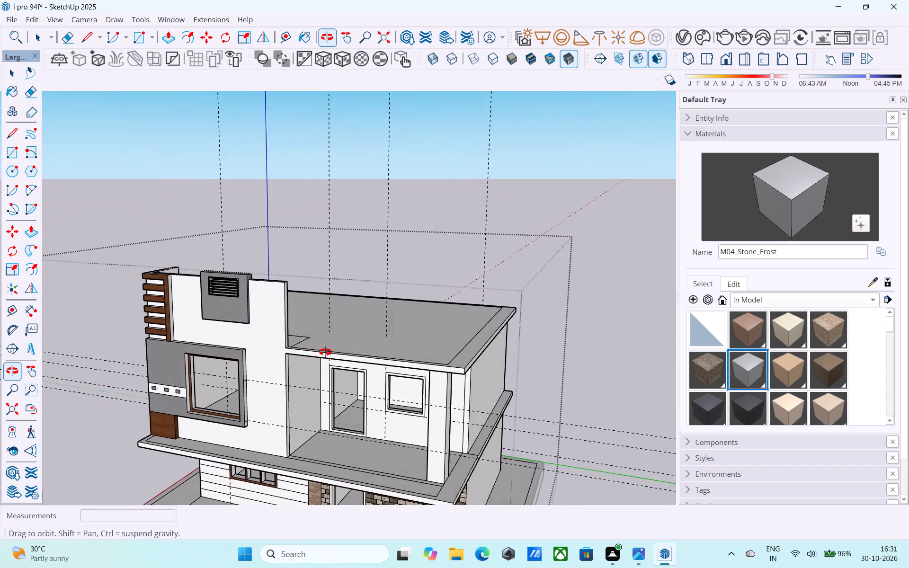
middle_drag(325, 352, 360, 304)
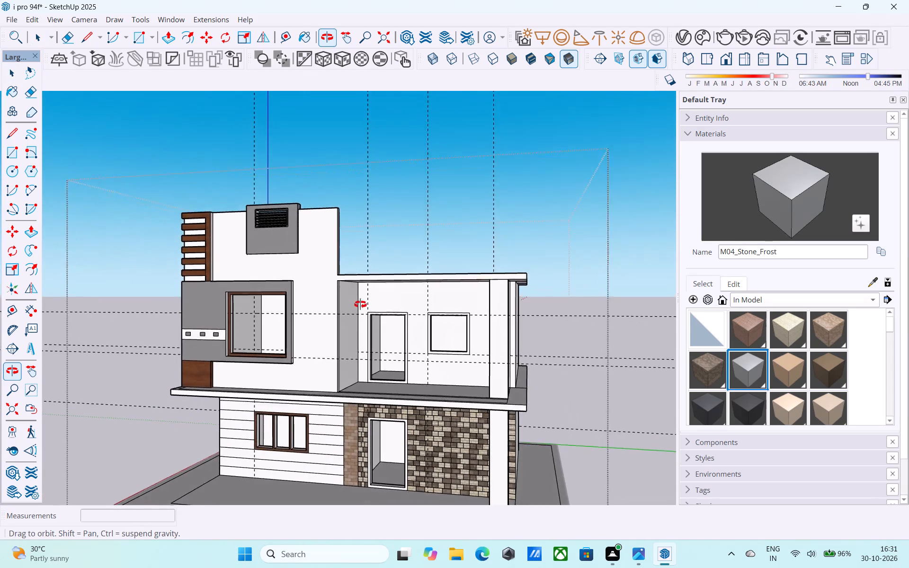
middle_drag(360, 304, 368, 302)
scroll(387, 319, up, 1)
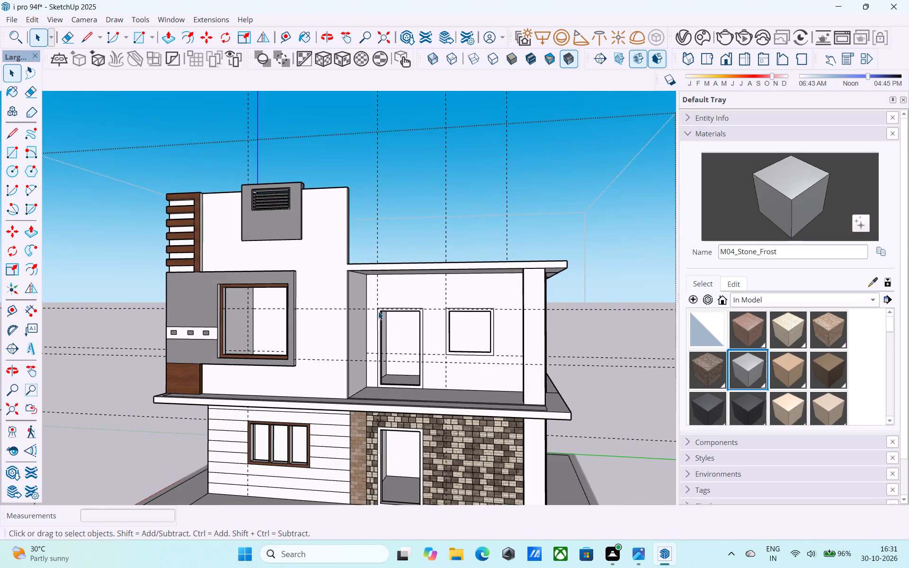
scroll(354, 303, up, 4)
middle_drag(348, 278, 370, 304)
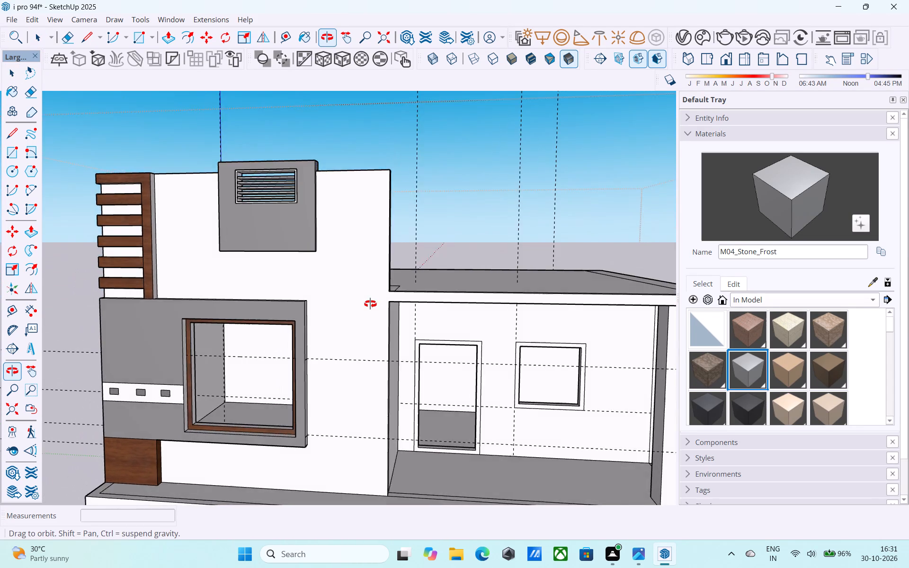
middle_drag(370, 304, 383, 314)
scroll(404, 326, up, 4)
scroll(343, 313, down, 3)
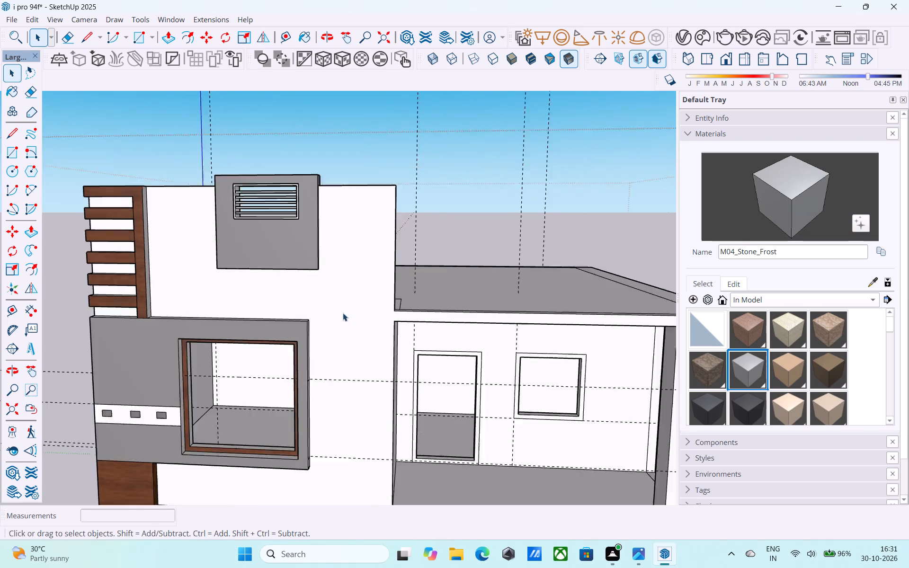
Draw a 2' horizontal line on the parapet wall face, from the corner at the roof slab's top edge toward the window surround.
scroll(343, 313, down, 3)
middle_drag(396, 340, 379, 324)
scroll(334, 266, up, 8)
key(l)
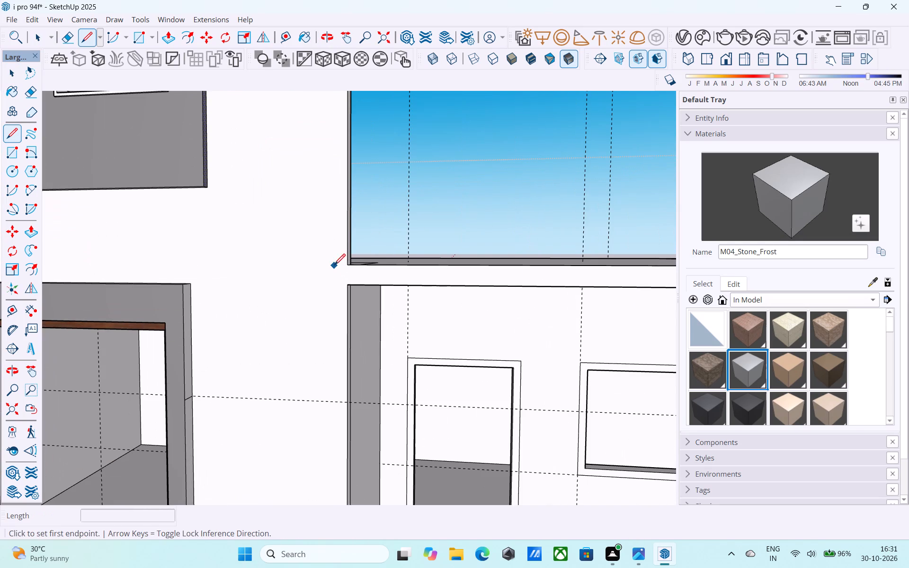
click(348, 267)
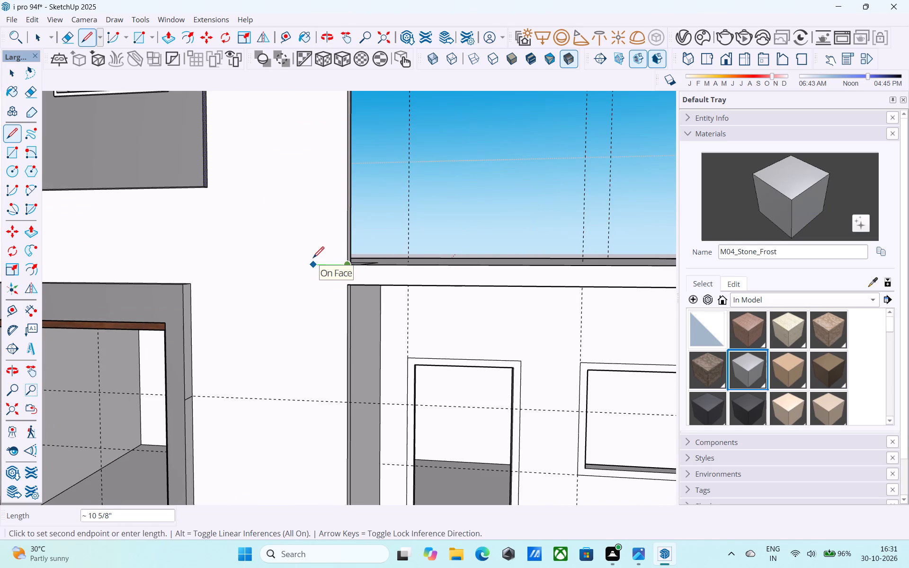
text(1')
key(Return)
text(2')
key(Return)
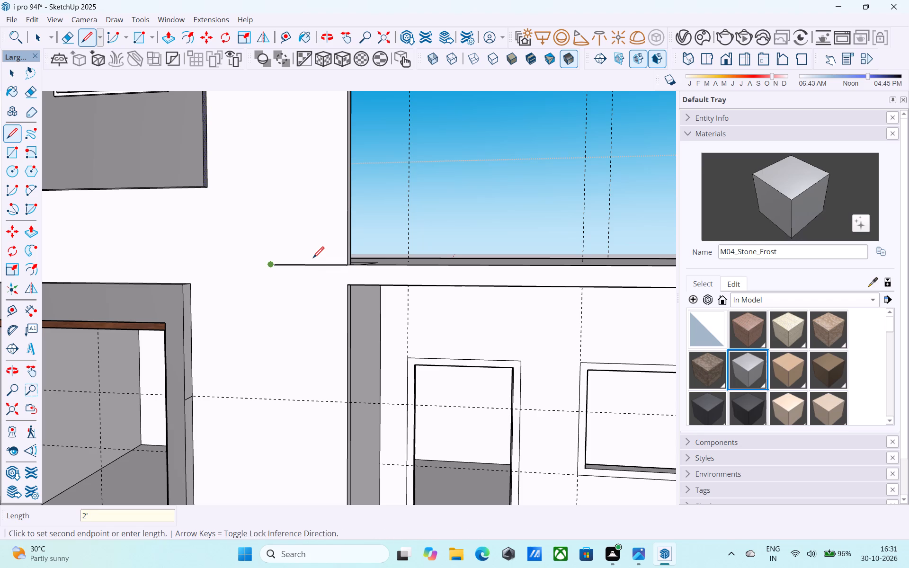
key(space)
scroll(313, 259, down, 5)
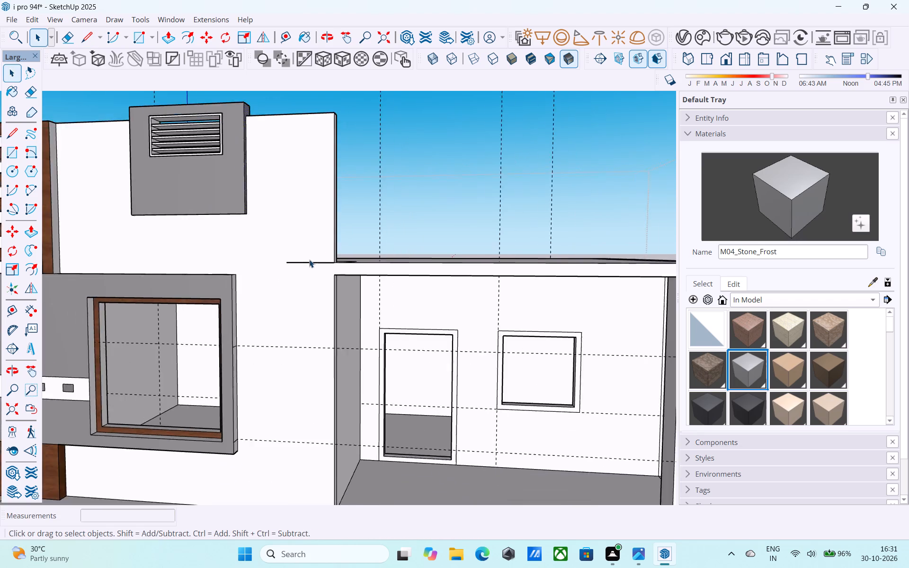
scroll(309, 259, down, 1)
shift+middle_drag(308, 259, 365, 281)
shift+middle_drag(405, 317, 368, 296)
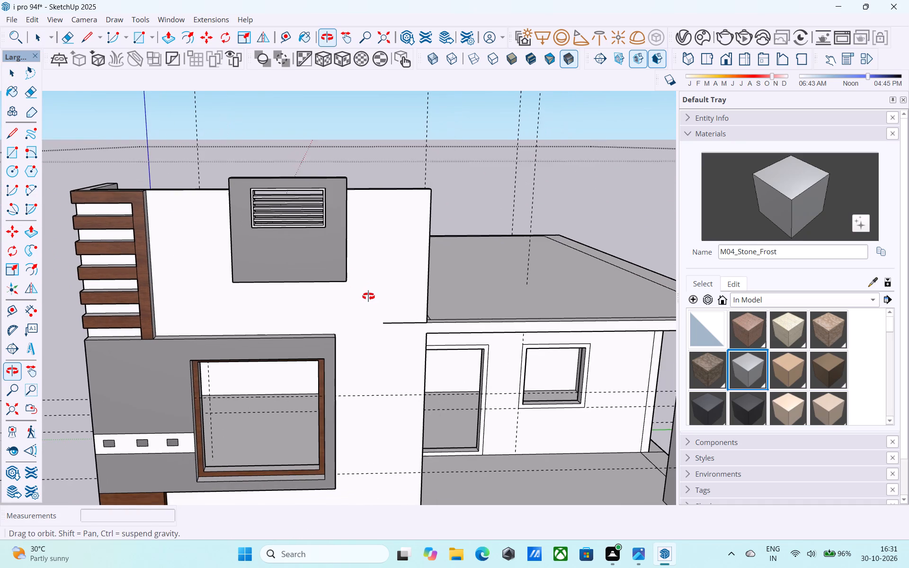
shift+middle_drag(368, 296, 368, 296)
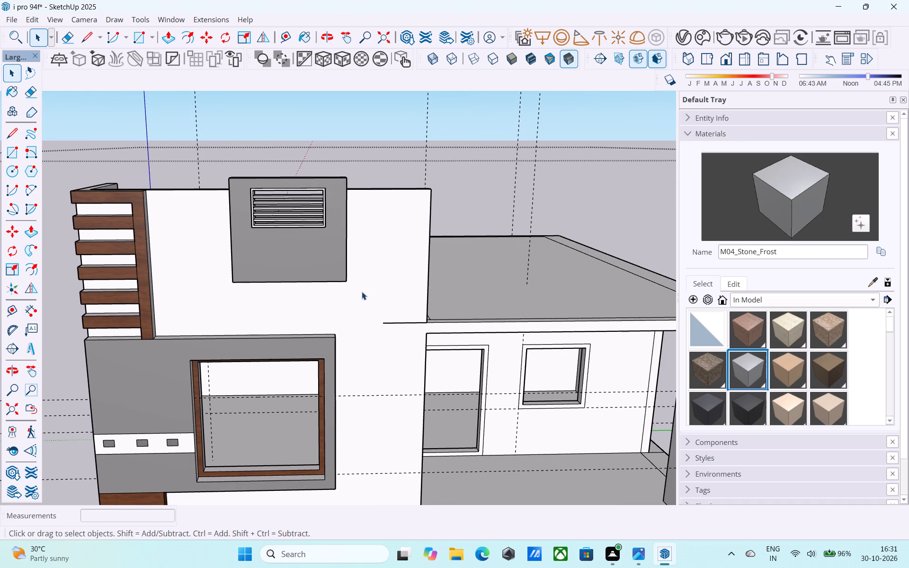
Draw a 10' 6" vertical line from the free end of the 2' wall line down to the balcony slab.
middle_drag(363, 291, 388, 301)
scroll(388, 311, up, 6)
key(l)
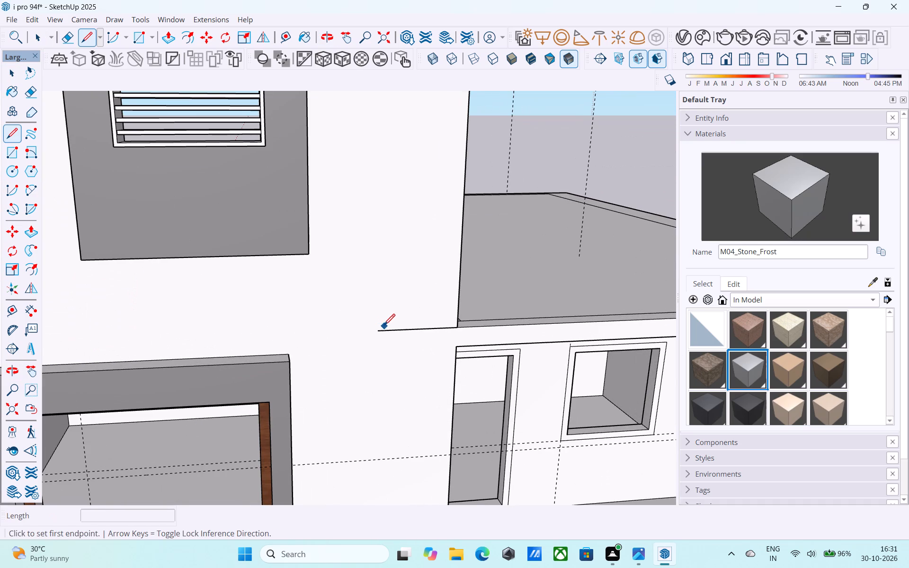
click(375, 328)
scroll(396, 279, down, 7)
shift+middle_drag(437, 369, 426, 264)
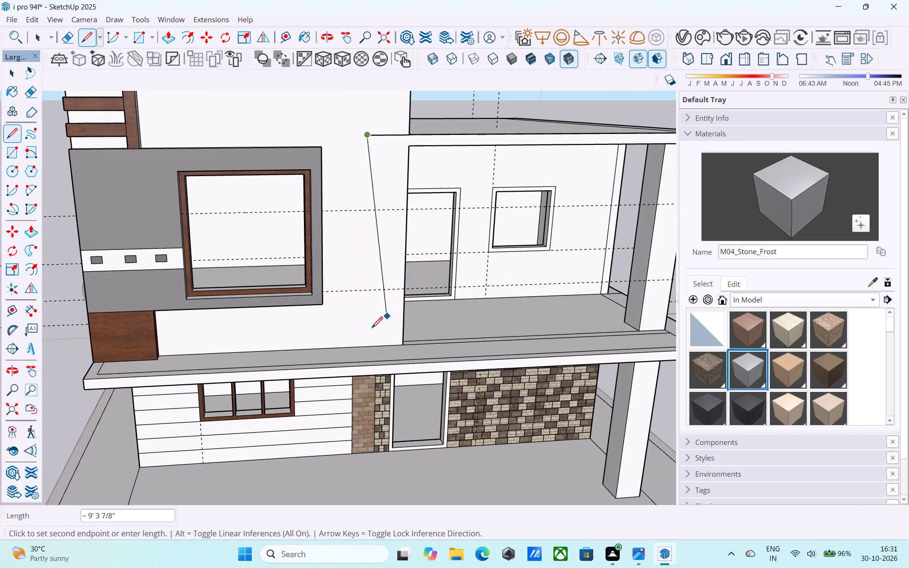
shift+scroll(356, 333, up, 1)
shift+middle_drag(356, 333, 365, 355)
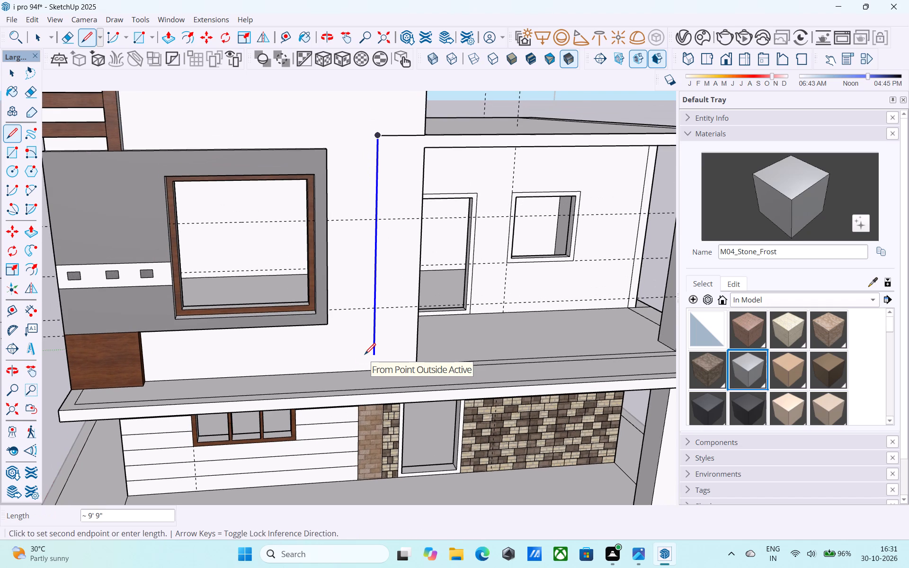
click(378, 373)
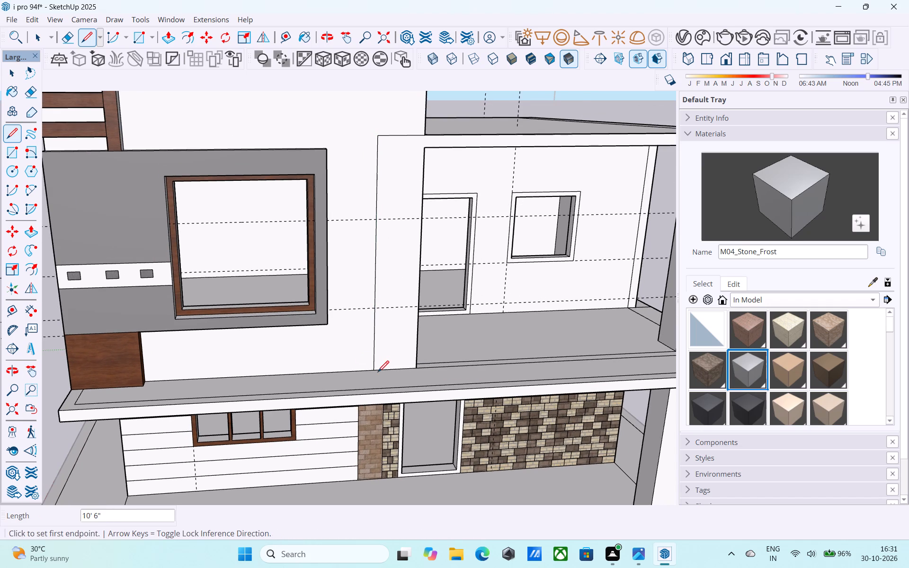
key(space)
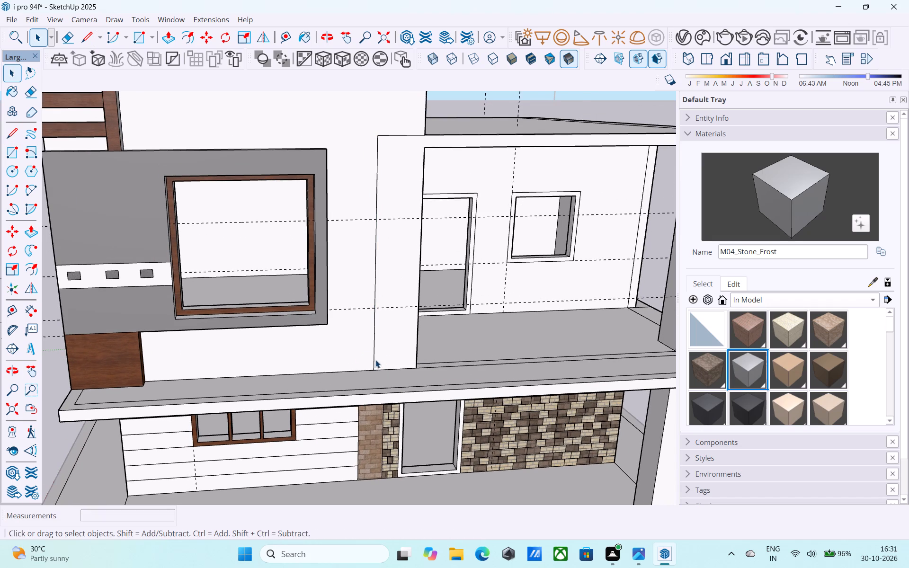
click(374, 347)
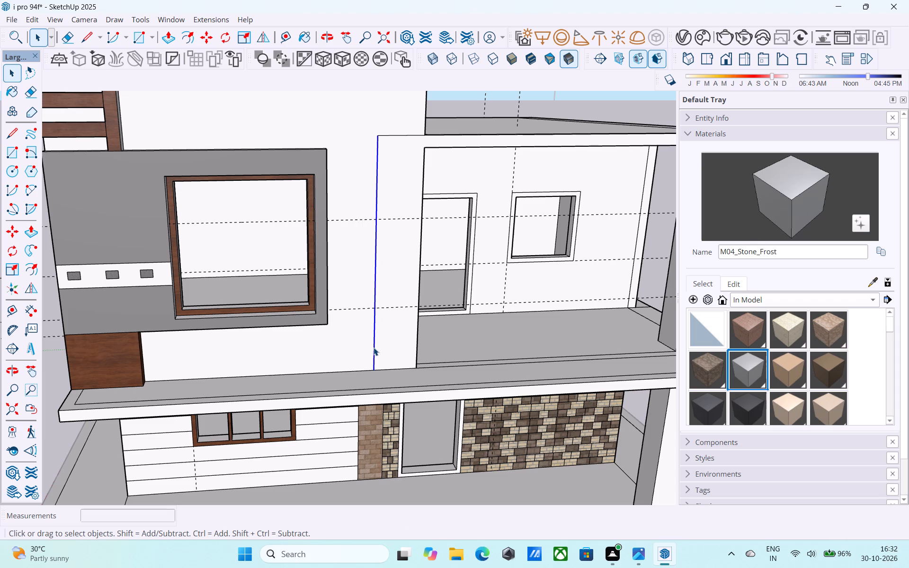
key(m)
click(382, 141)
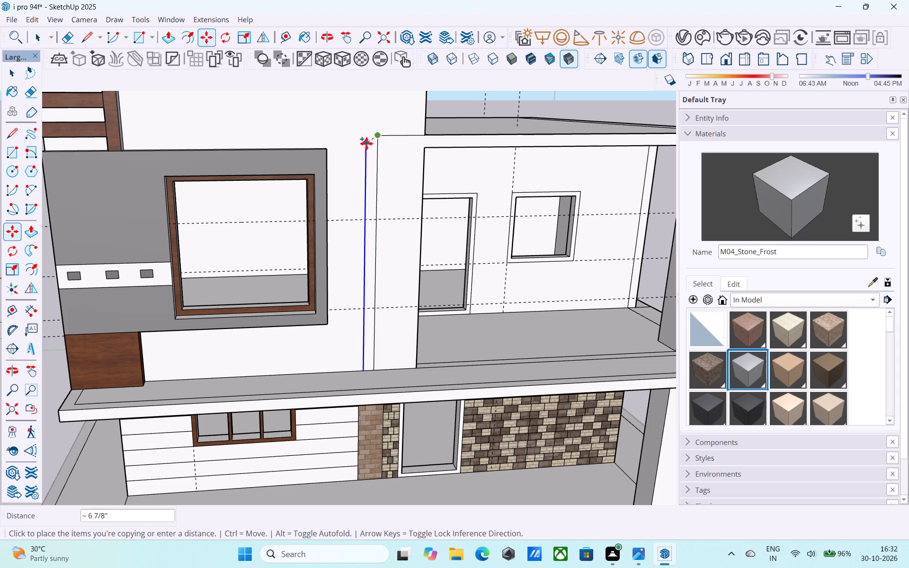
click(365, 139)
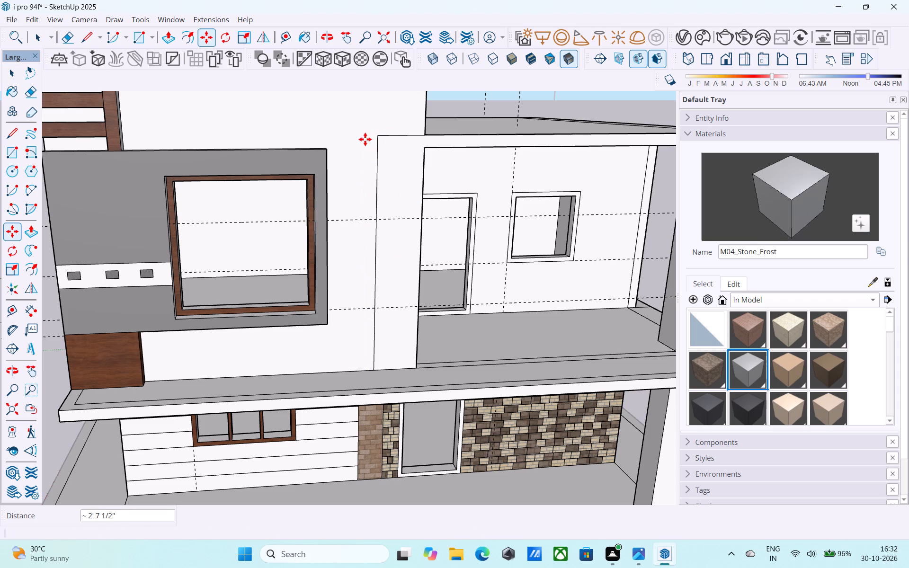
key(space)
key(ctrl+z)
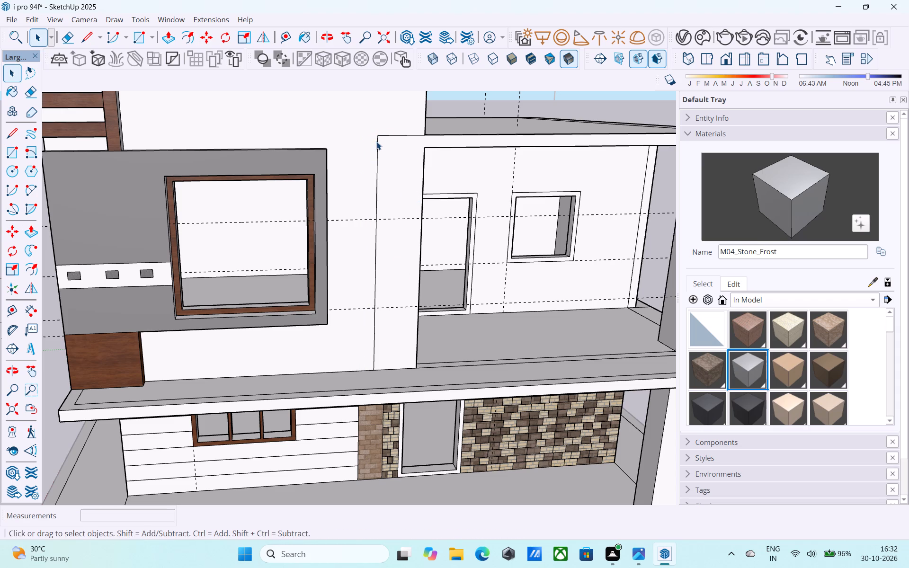
Copy the new vertical line 9" along the wall face toward the window surround.
click(376, 142)
key(m)
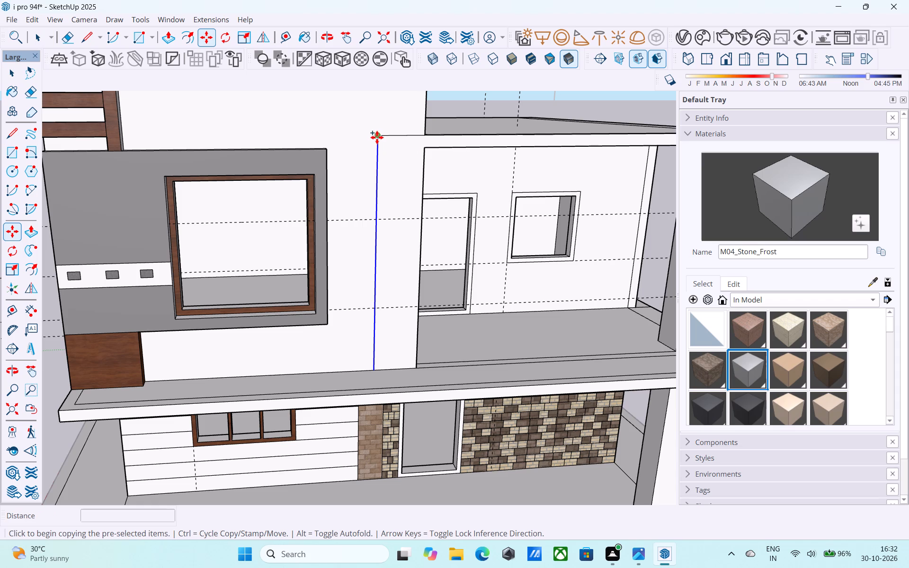
click(376, 133)
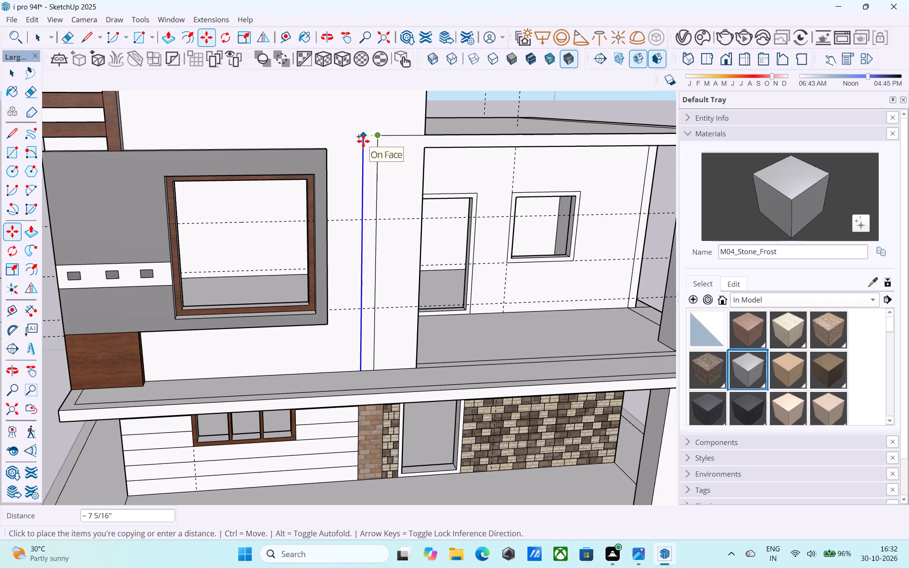
text(1')
key(Return)
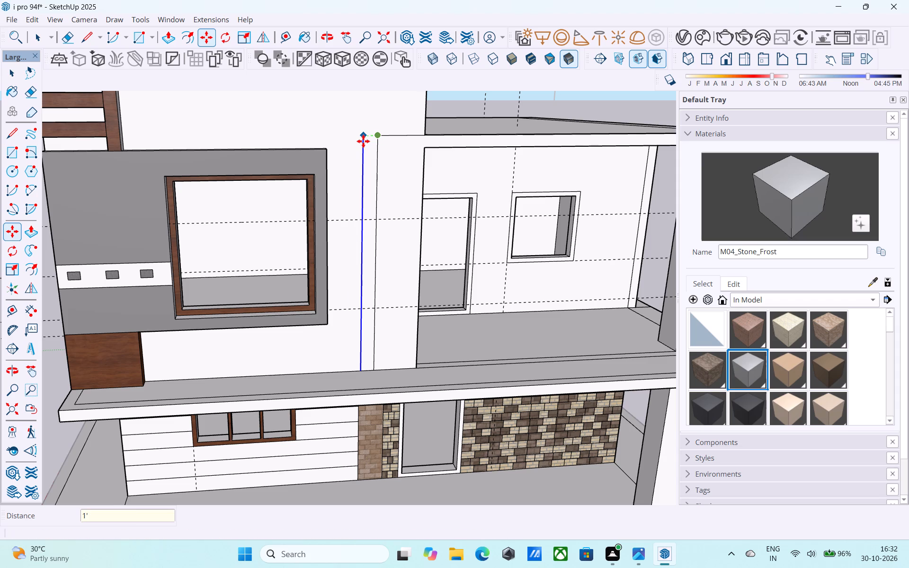
text(9")
key(Return)
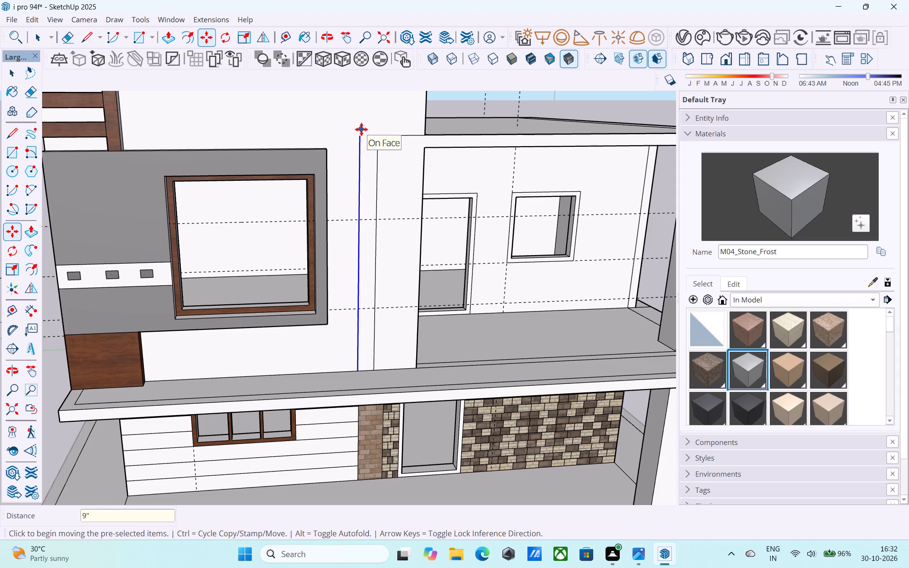
Draw a short horizontal line joining the copied vertical line's top end to the original line's top corner.
scroll(361, 129, up, 1)
key(l)
scroll(361, 129, up, 5)
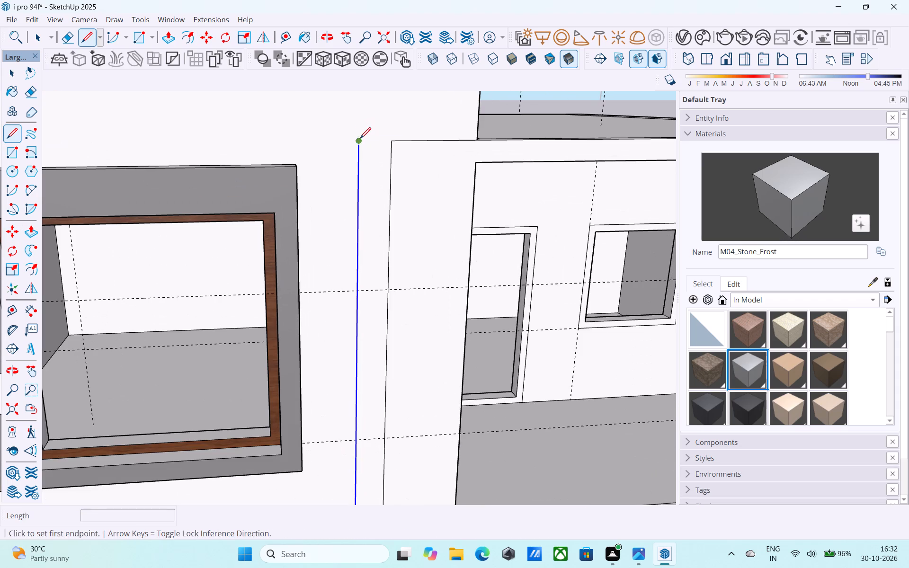
click(355, 141)
key(l)
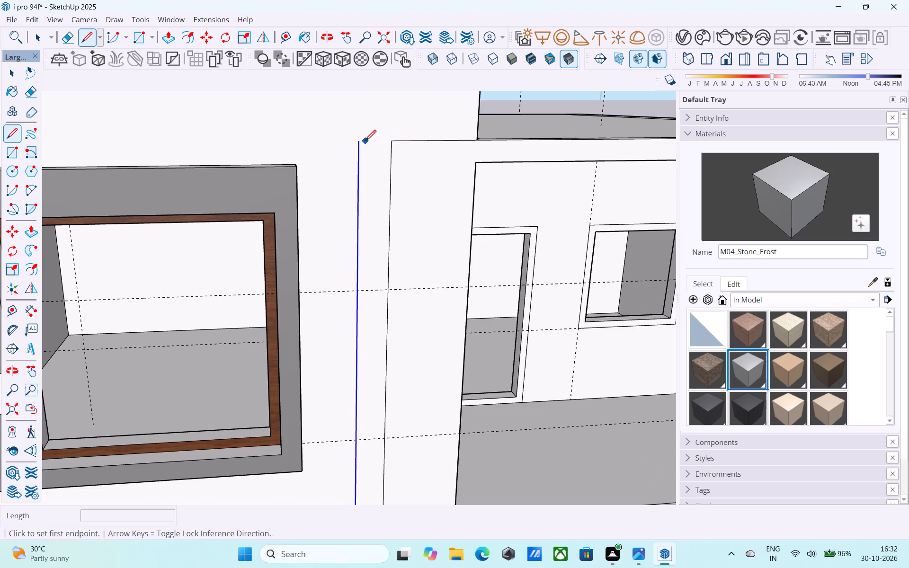
click(360, 142)
click(392, 141)
key(space)
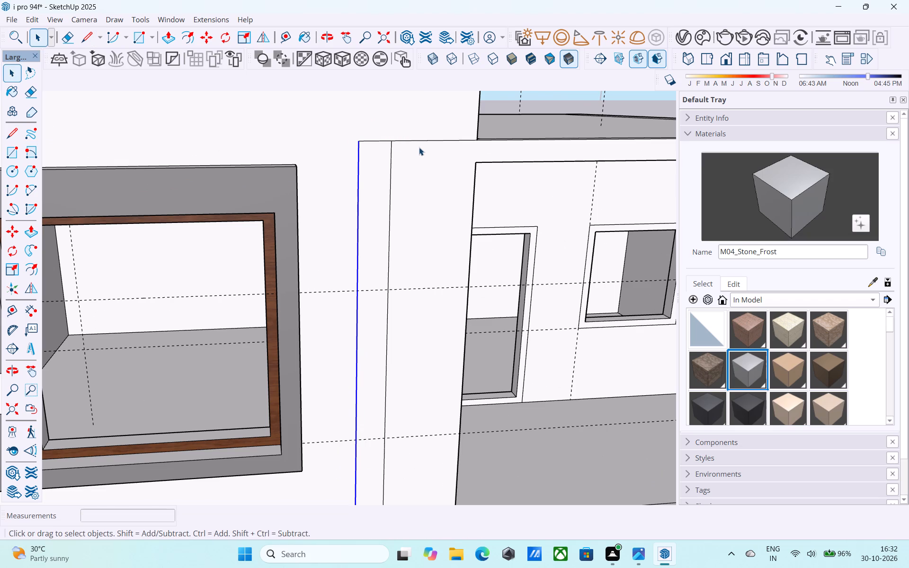
Draw a 2' line from the roof slab's bottom corner to the inner vertical line and erase the short stub above it.
key(l)
click(477, 164)
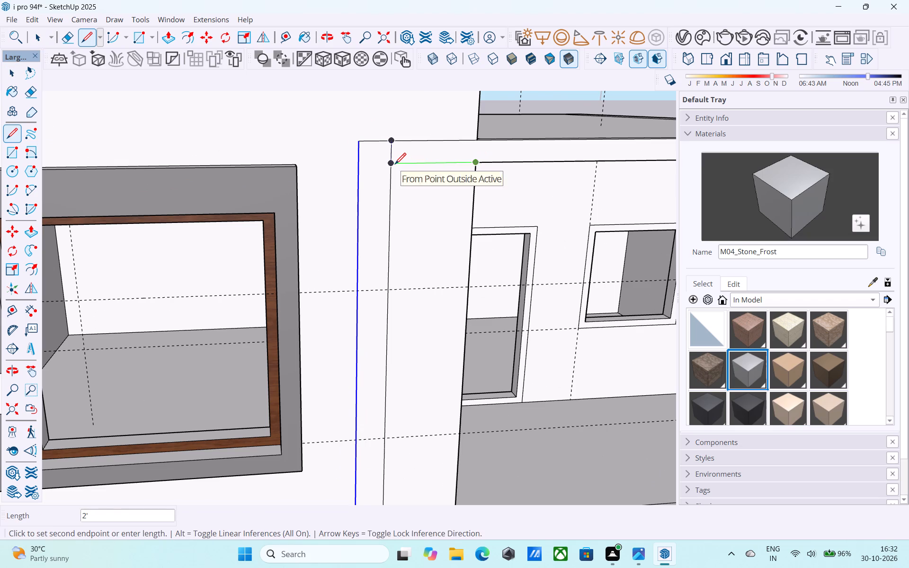
click(395, 165)
key(e)
click(392, 159)
Examine the frame outline beside the balcony and the house front from several angles.
scroll(364, 156, up, 1)
scroll(364, 156, down, 7)
middle_drag(366, 165, 336, 173)
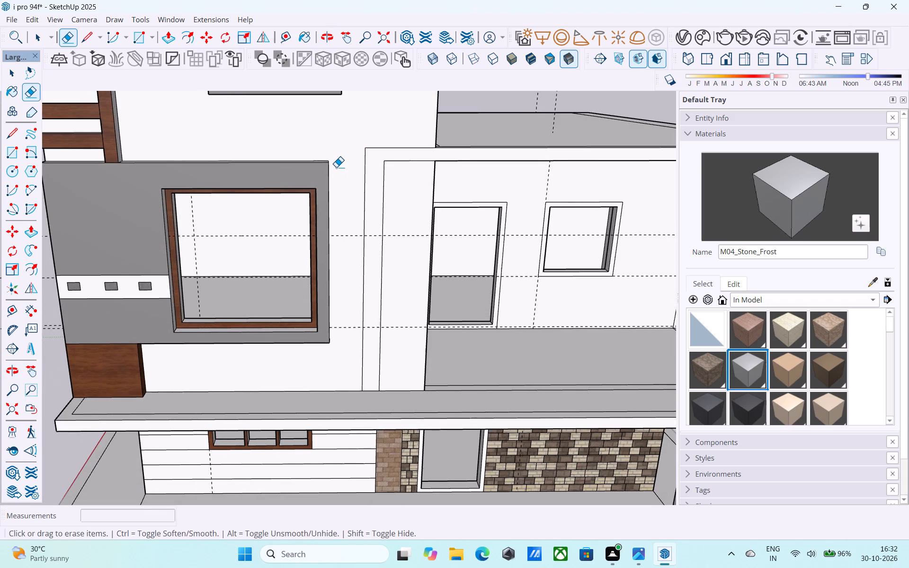
scroll(330, 163, down, 6)
middle_drag(335, 158, 316, 161)
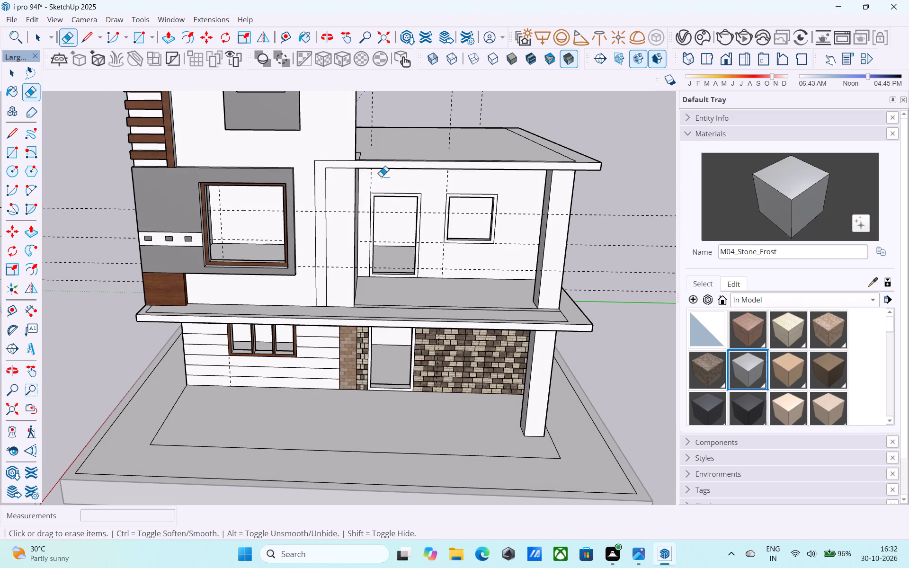
middle_drag(381, 177, 328, 174)
middle_drag(371, 185, 367, 182)
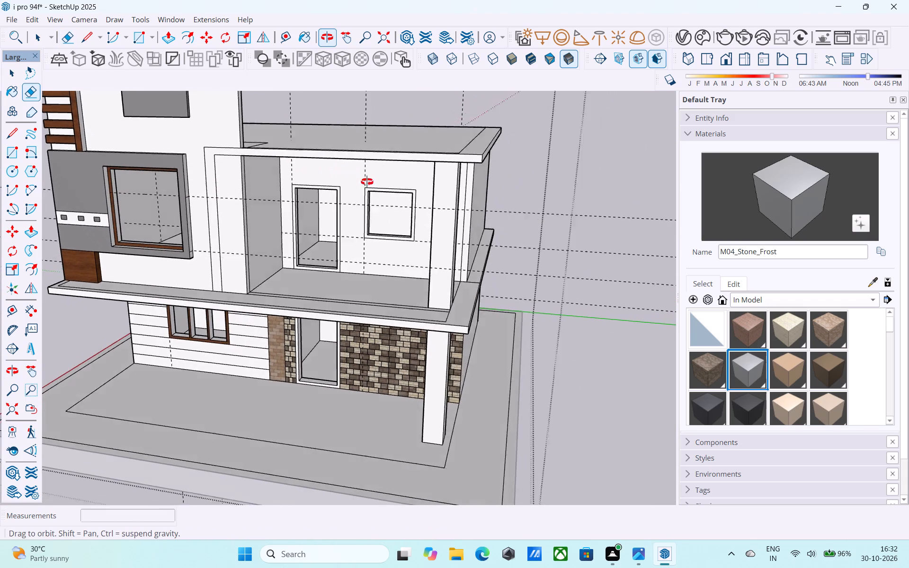
middle_drag(367, 182, 368, 174)
scroll(369, 175, up, 4)
shift+middle_drag(369, 175, 365, 195)
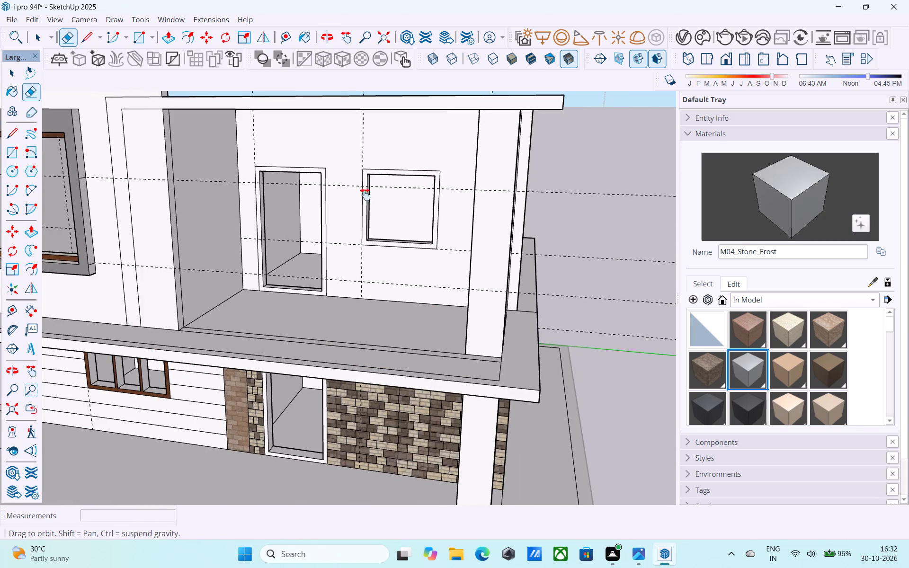
shift+middle_drag(365, 195, 416, 215)
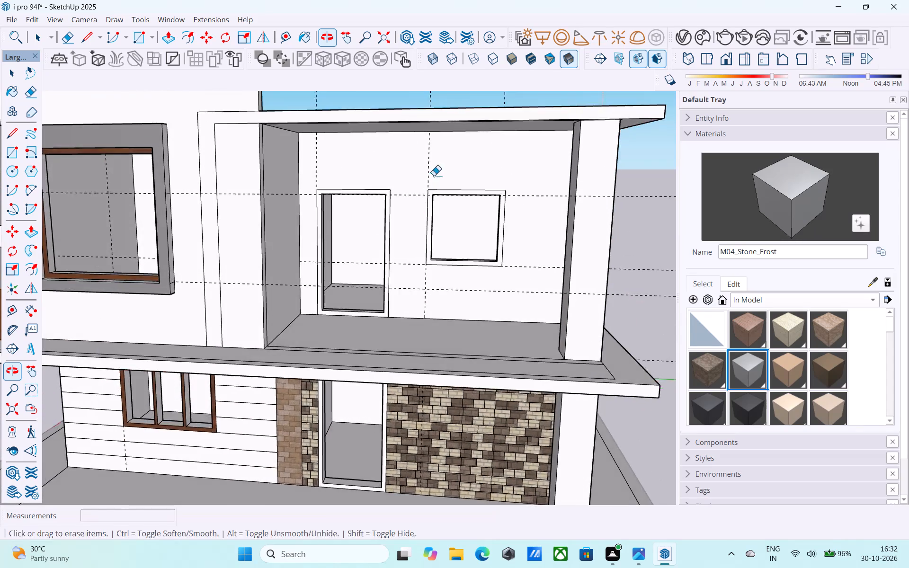
scroll(435, 175, down, 4)
shift+middle_drag(434, 175, 420, 201)
middle_drag(434, 81, 454, 187)
middle_drag(451, 160, 450, 160)
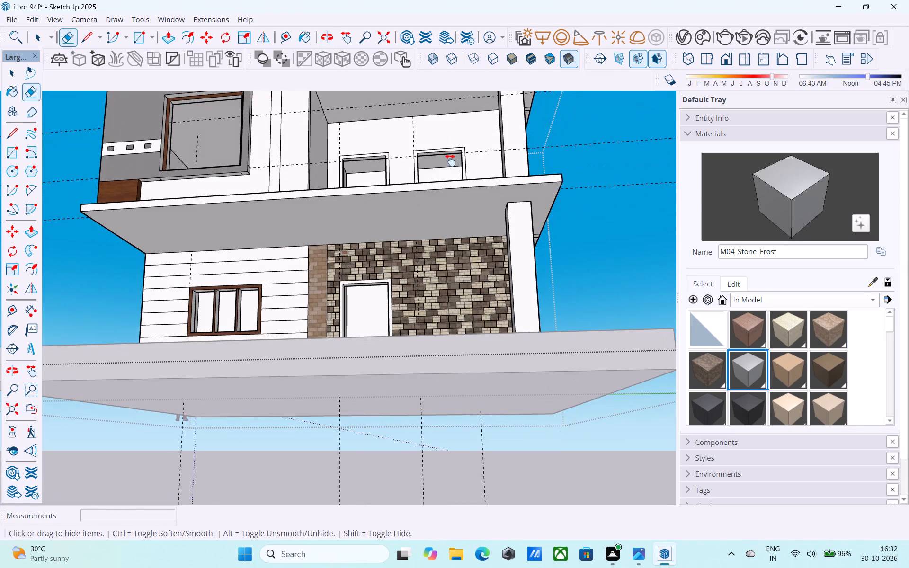
Copy the balcony ceiling's front edge and the adjoining side wall's vertical edge 6" into the balcony.
middle_drag(450, 160, 271, 277)
scroll(309, 259, up, 5)
shift+middle_drag(308, 248, 308, 248)
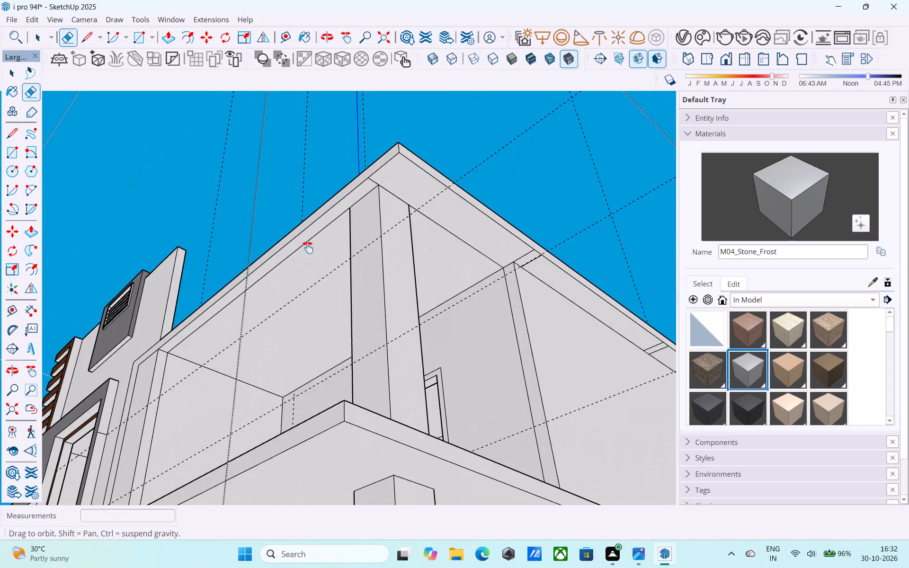
shift+middle_drag(308, 248, 303, 196)
key(space)
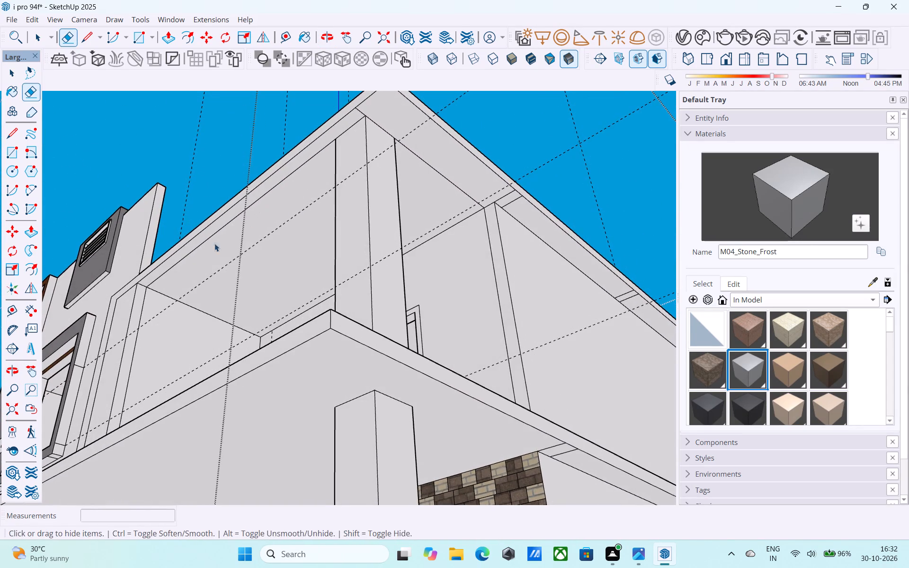
scroll(172, 278, up, 6)
scroll(176, 273, down, 3)
middle_drag(182, 268, 248, 285)
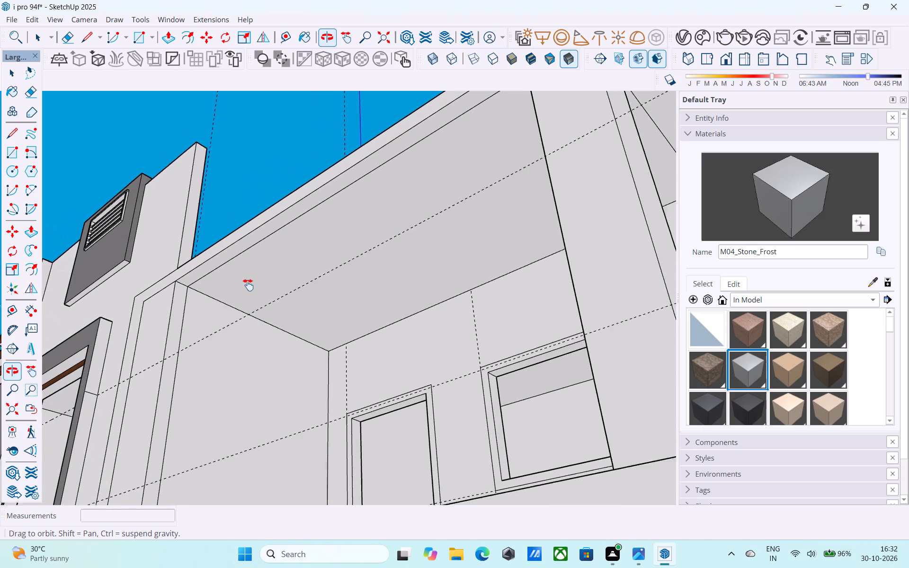
middle_drag(248, 285, 250, 286)
click(232, 268)
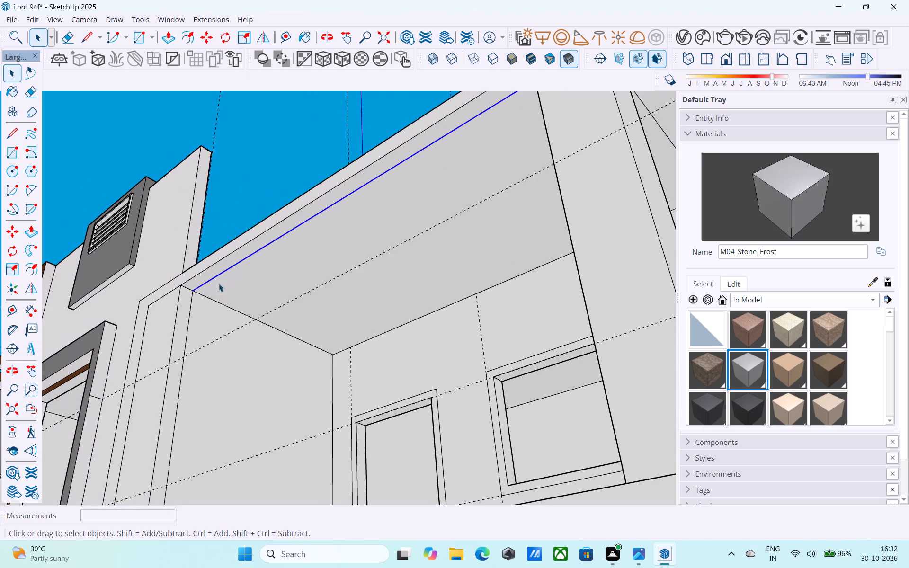
shift+click(190, 307)
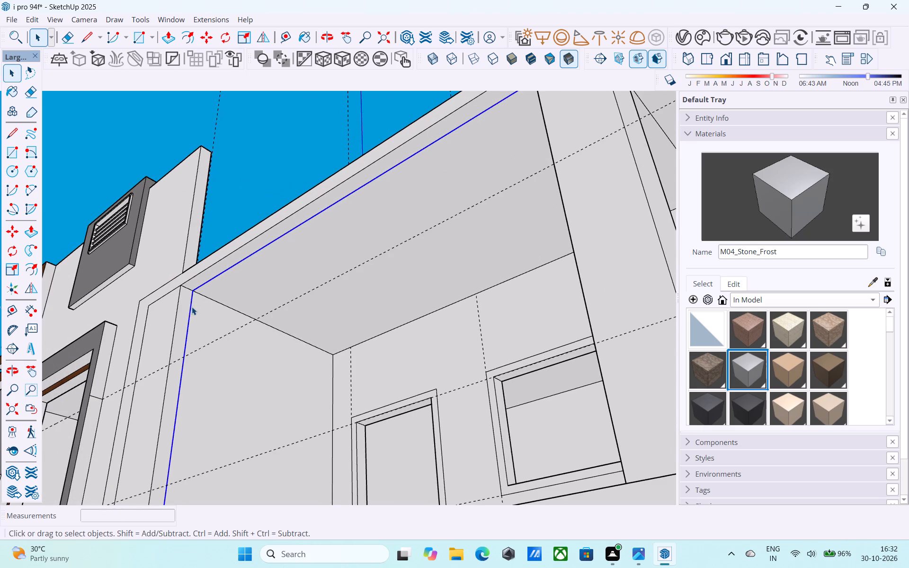
key(m)
click(196, 294)
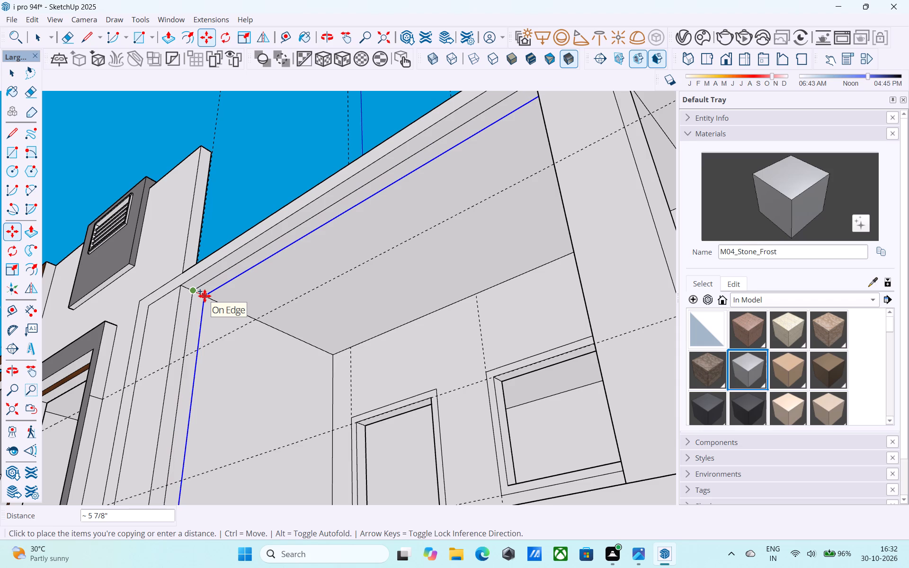
text(6")
key(Return)
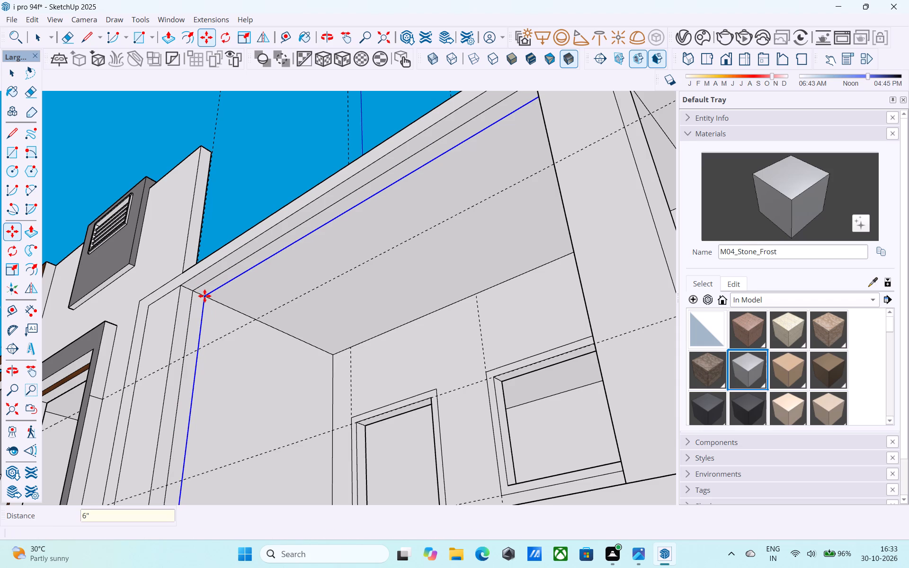
key(space)
Examine the balcony opening with its offset inner edges and the adjoining frame outline from several angles.
scroll(231, 306, down, 6)
middle_drag(228, 304, 298, 374)
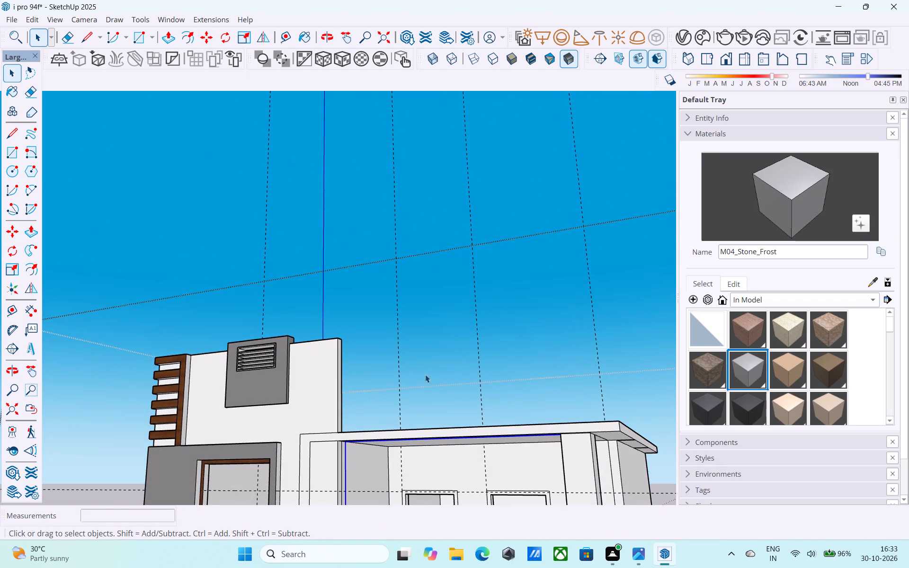
shift+middle_drag(425, 374, 337, 273)
shift+middle_drag(360, 342, 356, 218)
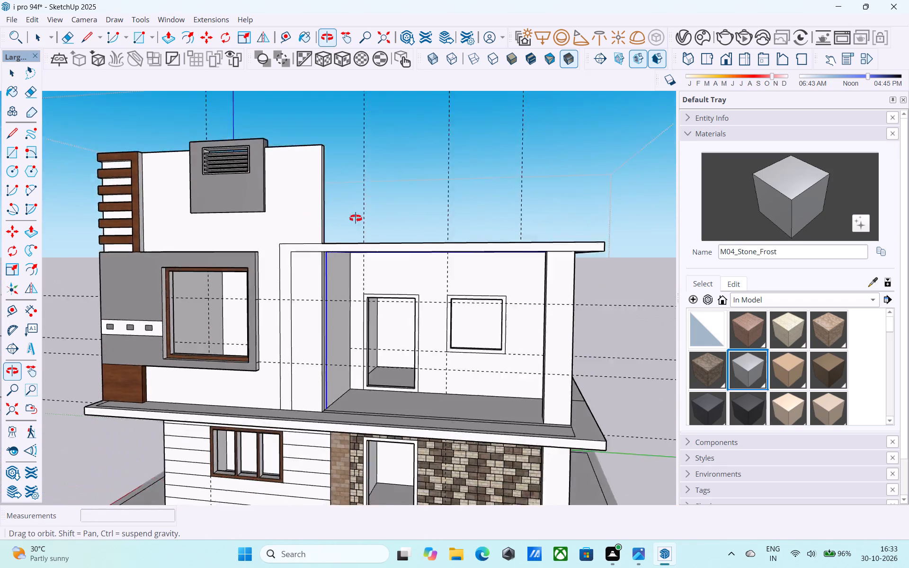
shift+middle_drag(356, 218, 262, 253)
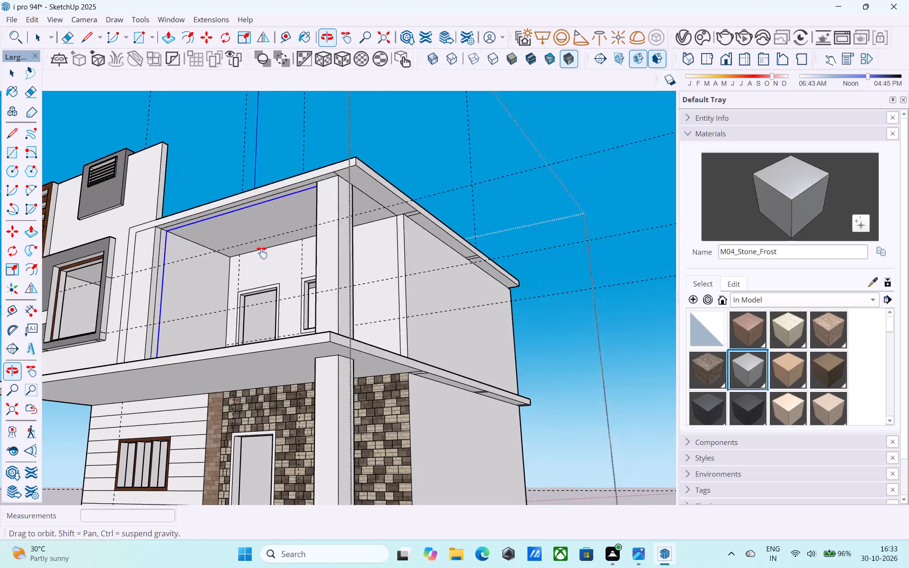
shift+middle_drag(262, 253, 415, 311)
scroll(505, 363, up, 6)
shift+middle_drag(505, 364, 363, 278)
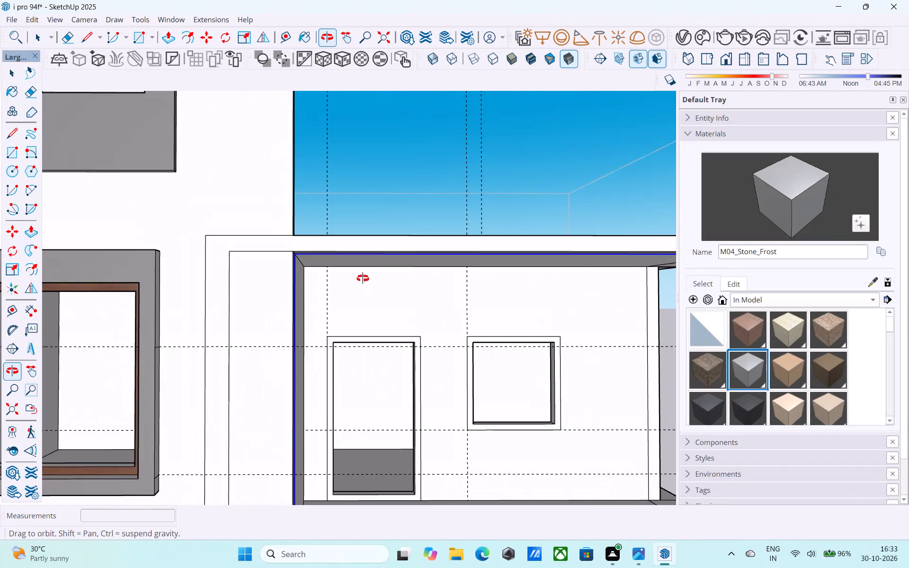
shift+middle_drag(363, 278, 363, 279)
scroll(356, 281, down, 5)
scroll(319, 311, up, 3)
click(261, 342)
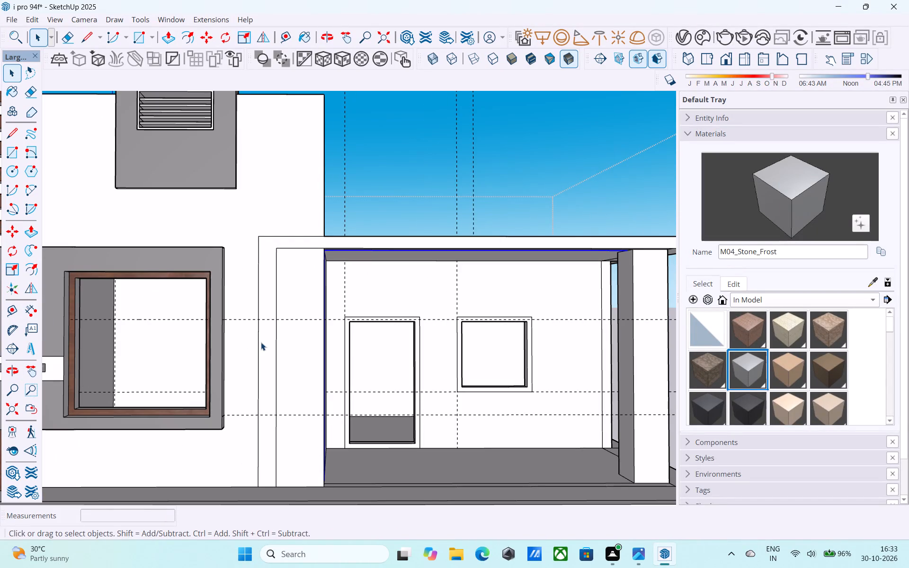
Draw a 9" line across the top of the frame's vertical strip, from its inner corner to its outer edge.
scroll(262, 338, down, 11)
middle_drag(273, 319, 303, 326)
scroll(296, 339, up, 7)
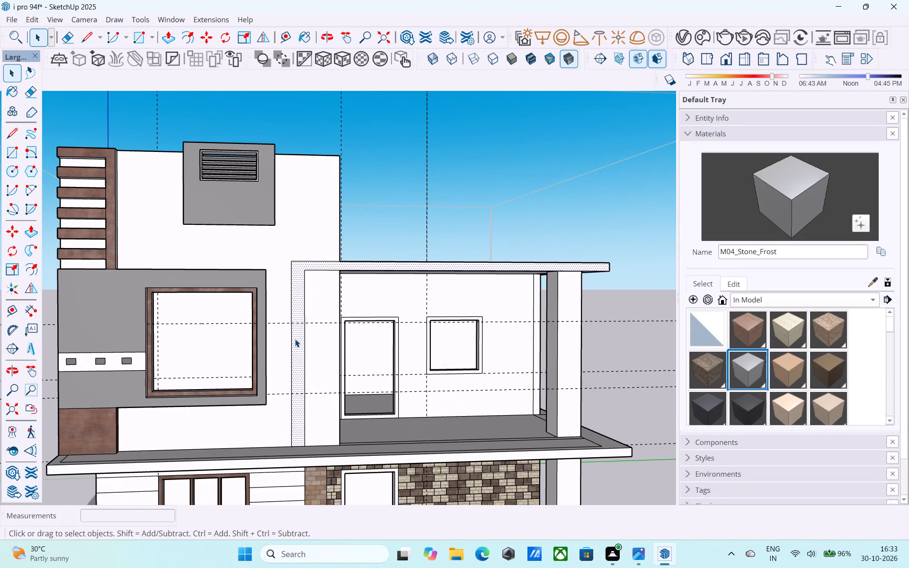
key(space)
key(m)
key(l)
scroll(312, 277, up, 3)
click(303, 268)
click(285, 269)
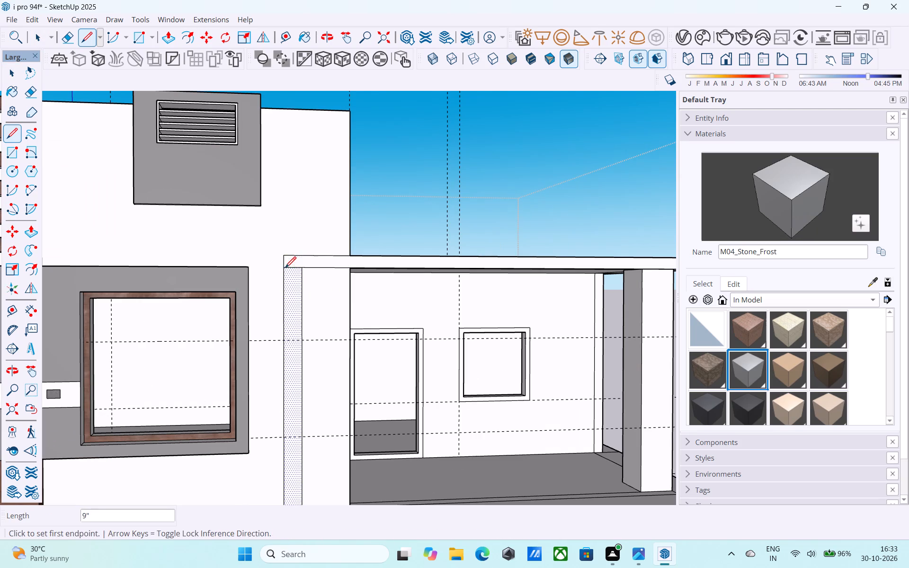
Move the frame's vertical strip 9" toward the balcony and erase the leftover outer edge at its old position.
key(space)
click(289, 288)
key(m)
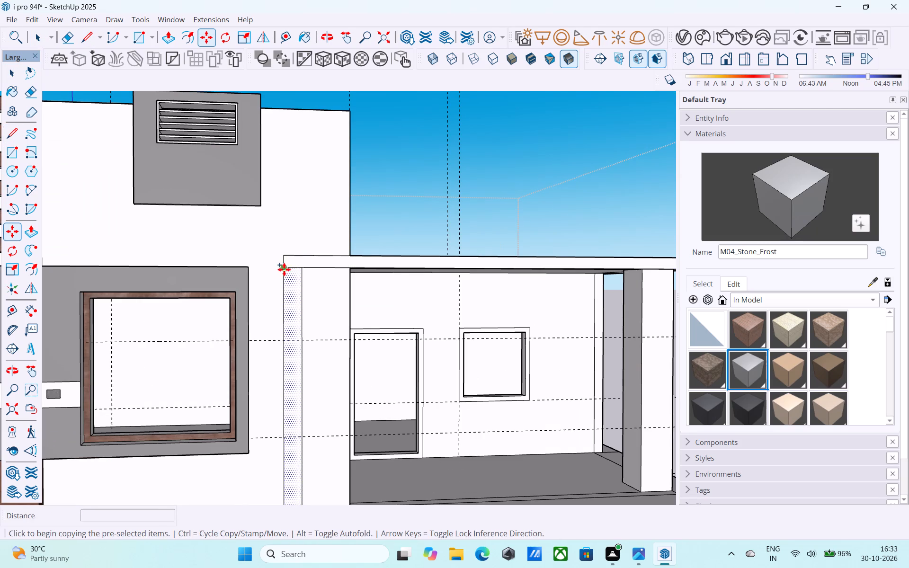
click(283, 267)
click(305, 273)
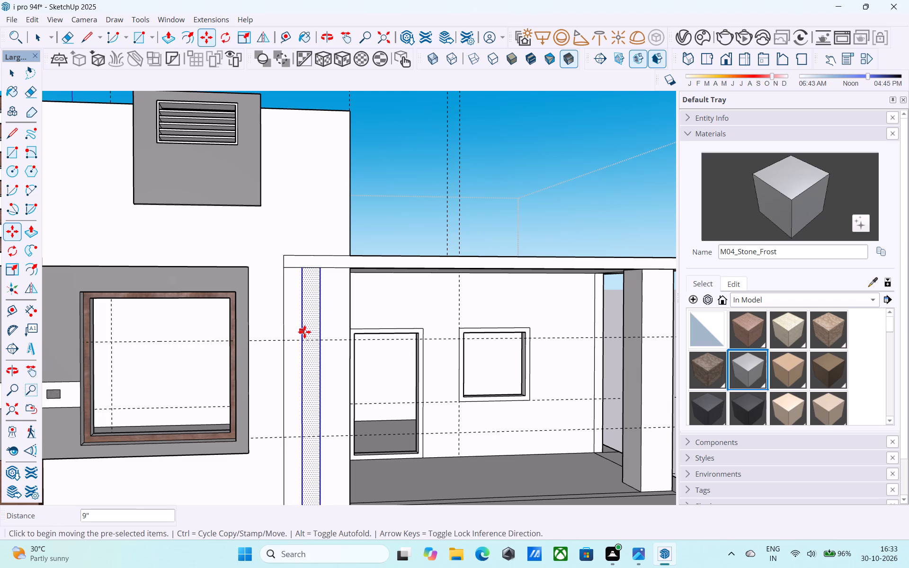
key(e)
drag(288, 297, 272, 286)
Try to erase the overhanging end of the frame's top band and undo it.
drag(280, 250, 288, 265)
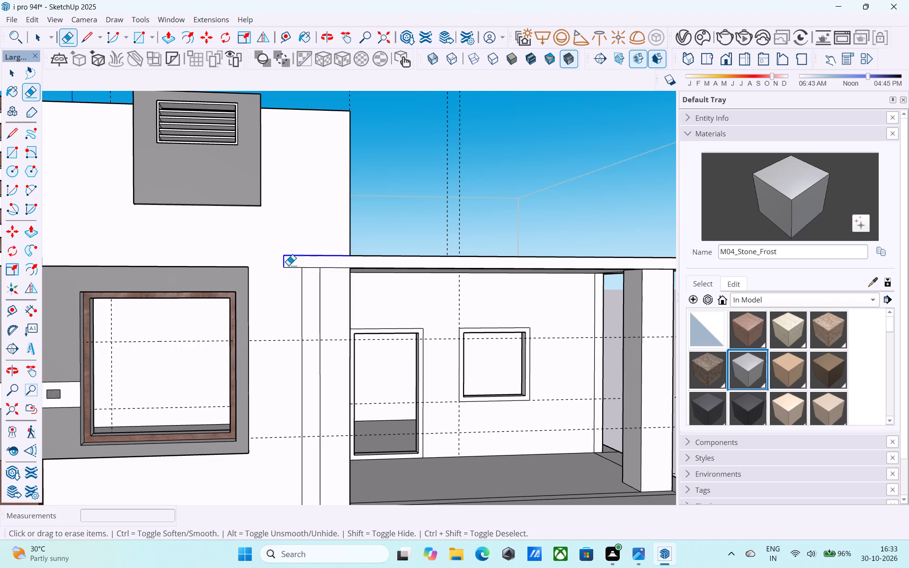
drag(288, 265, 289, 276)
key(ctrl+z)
Draw a 6" vertical line across the top band above the strip's outer edge and erase the overhanging end beyond it.
scroll(295, 294, down, 5)
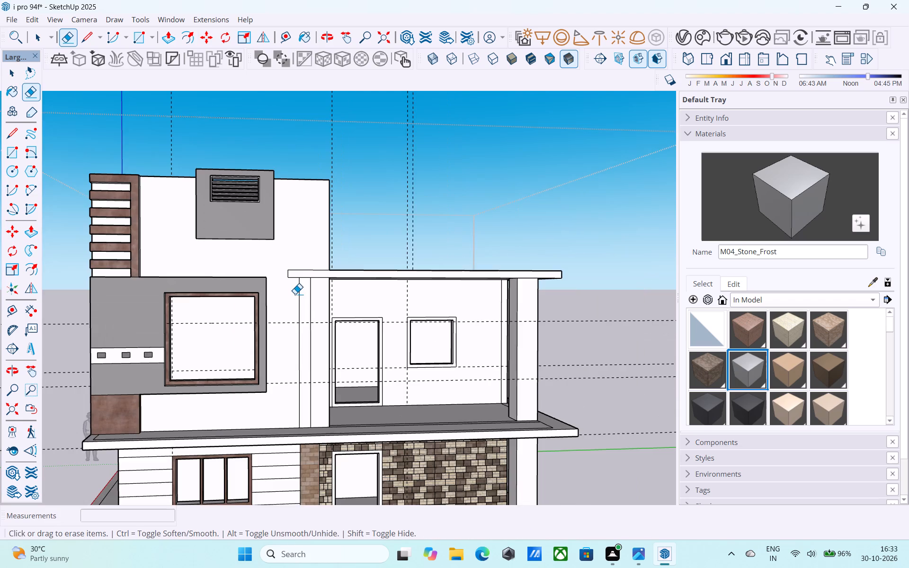
scroll(295, 294, up, 2)
key(l)
scroll(295, 292, up, 5)
click(303, 262)
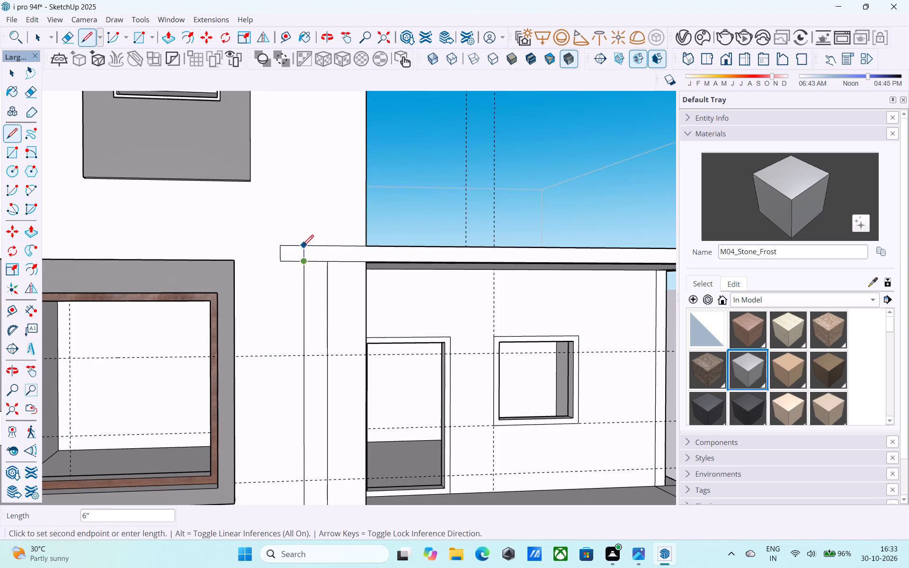
click(303, 247)
key(space)
key(e)
drag(297, 241, 298, 256)
drag(300, 265, 291, 260)
drag(288, 258, 272, 255)
Erase the short dividing line between the frame's vertical strip and its top band.
key(space)
scroll(284, 254, down, 5)
scroll(306, 255, up, 8)
key(e)
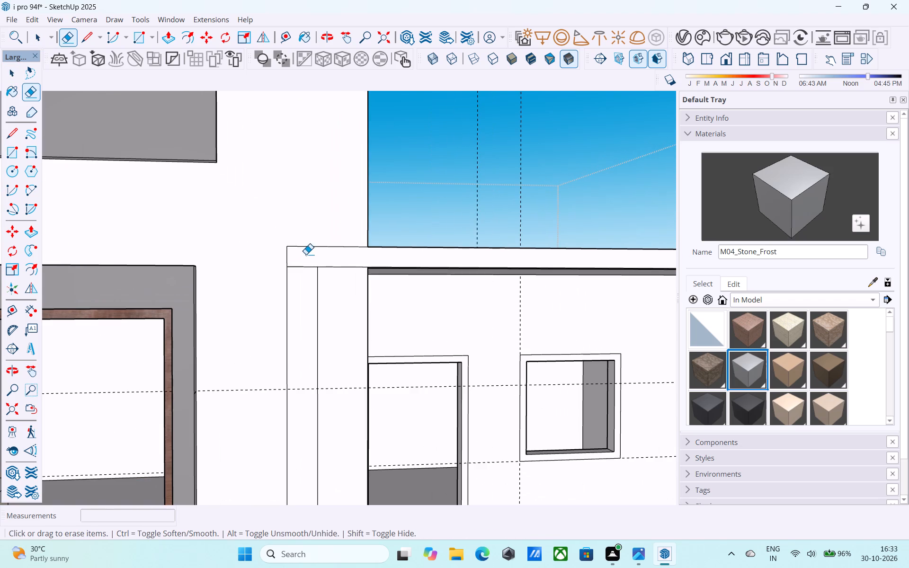
drag(304, 257, 302, 278)
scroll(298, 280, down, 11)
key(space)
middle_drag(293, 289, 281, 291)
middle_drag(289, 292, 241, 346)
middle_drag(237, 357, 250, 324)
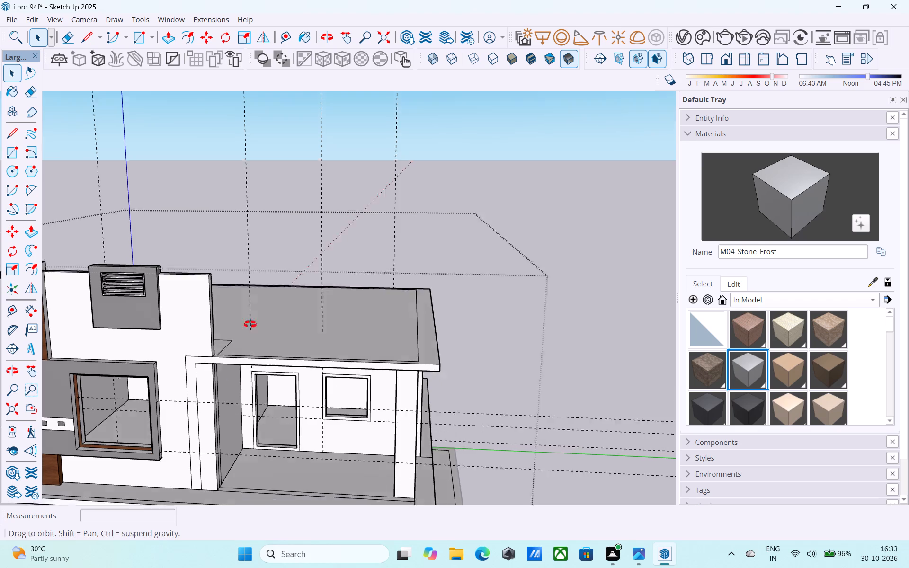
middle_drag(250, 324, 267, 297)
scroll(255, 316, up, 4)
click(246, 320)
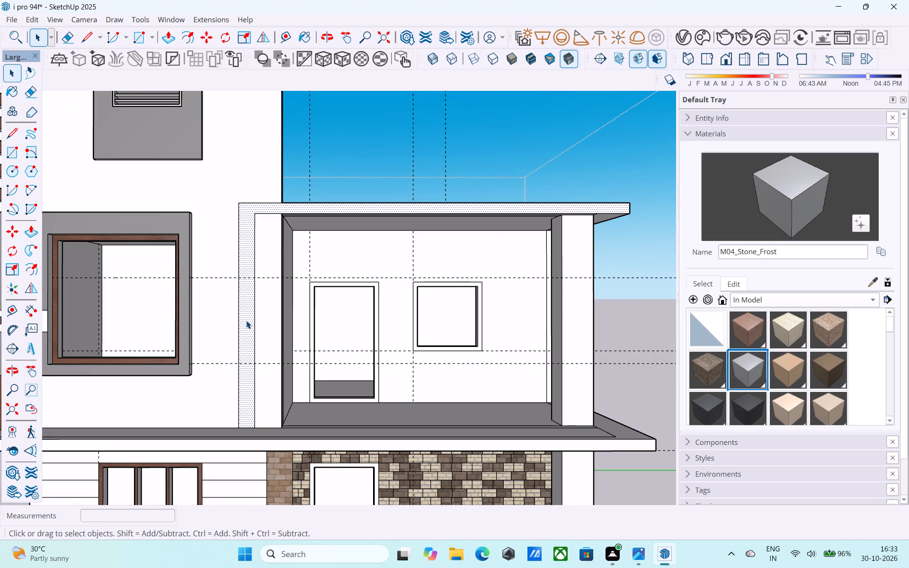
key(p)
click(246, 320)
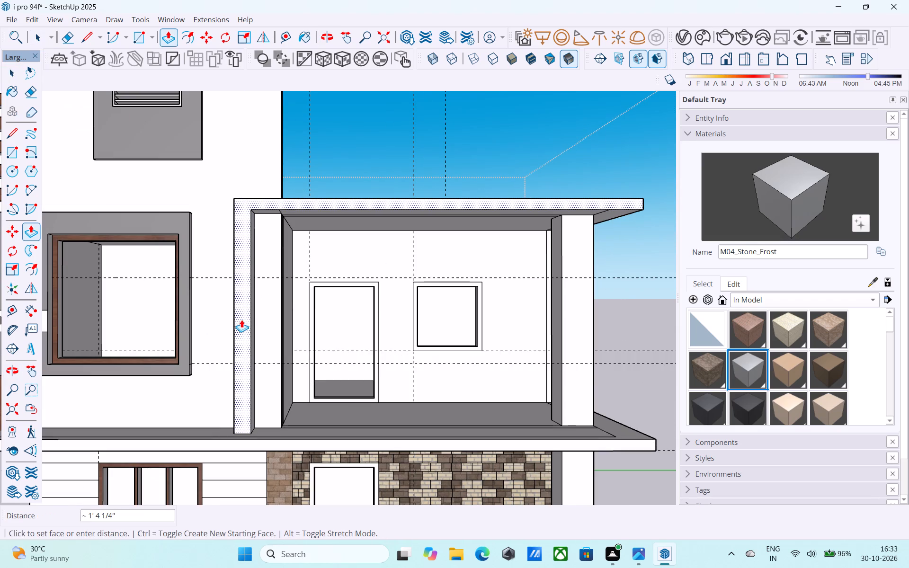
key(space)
Push/Pull the narrow border strip on top of the balcony roof slab up by 6".
scroll(271, 310, down, 1)
middle_drag(271, 310, 253, 378)
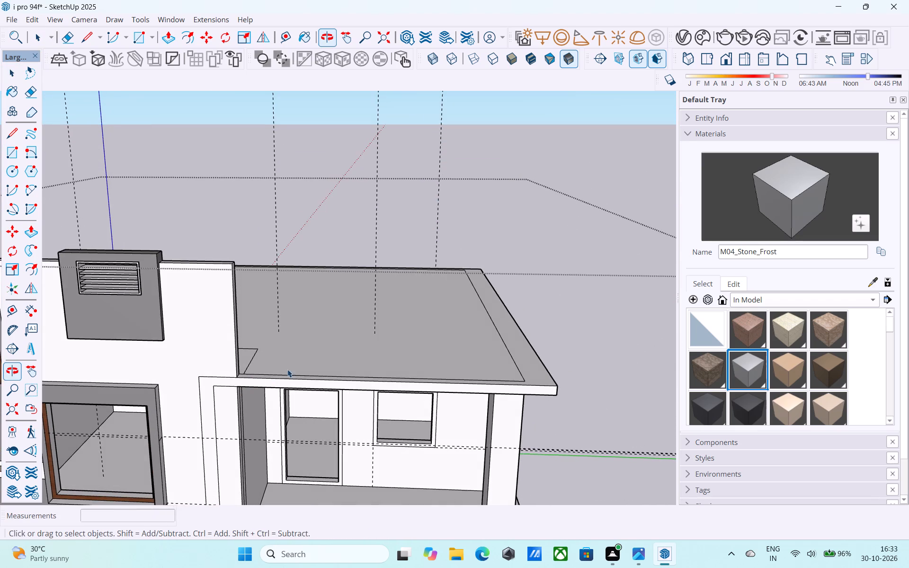
click(294, 369)
scroll(302, 374, up, 4)
click(303, 381)
scroll(303, 381, up, 3)
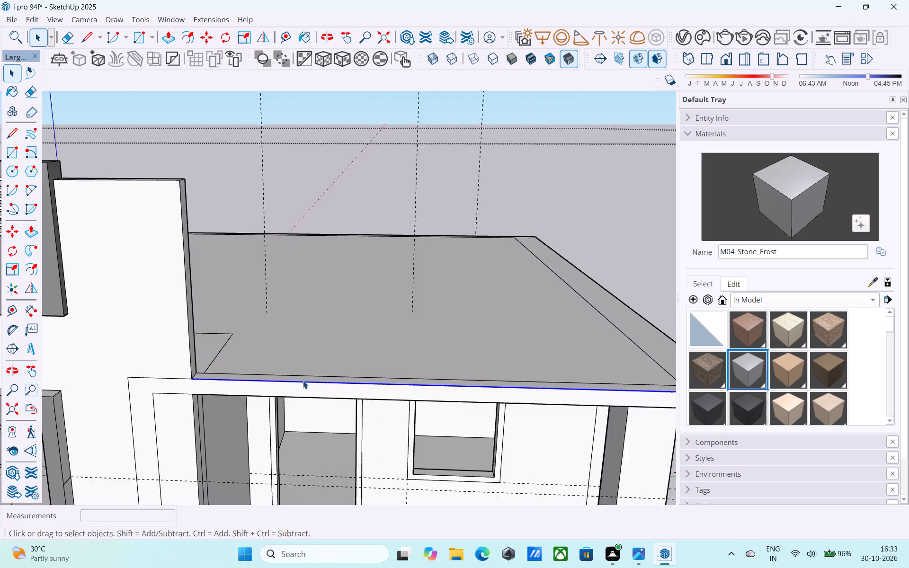
scroll(303, 381, up, 1)
click(304, 379)
key(p)
click(304, 379)
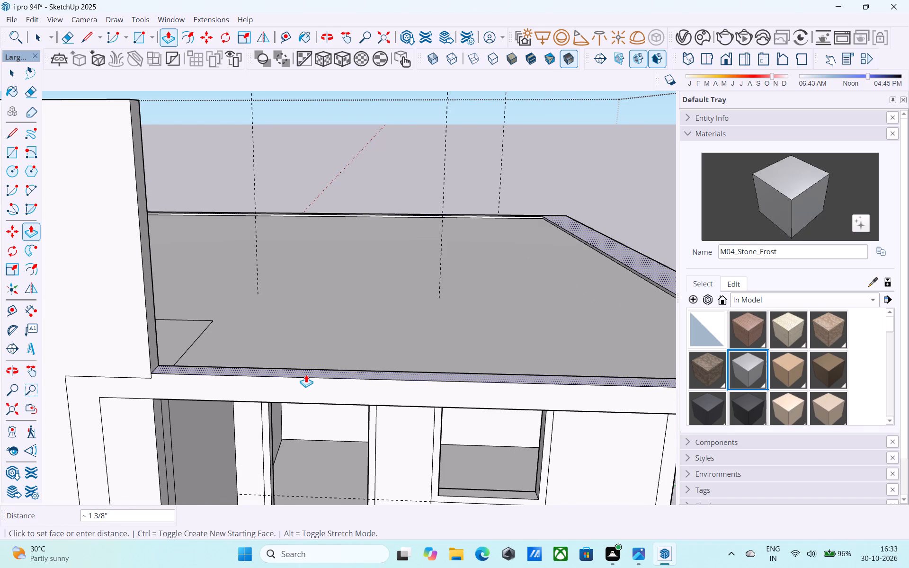
text(6")
key(Return)
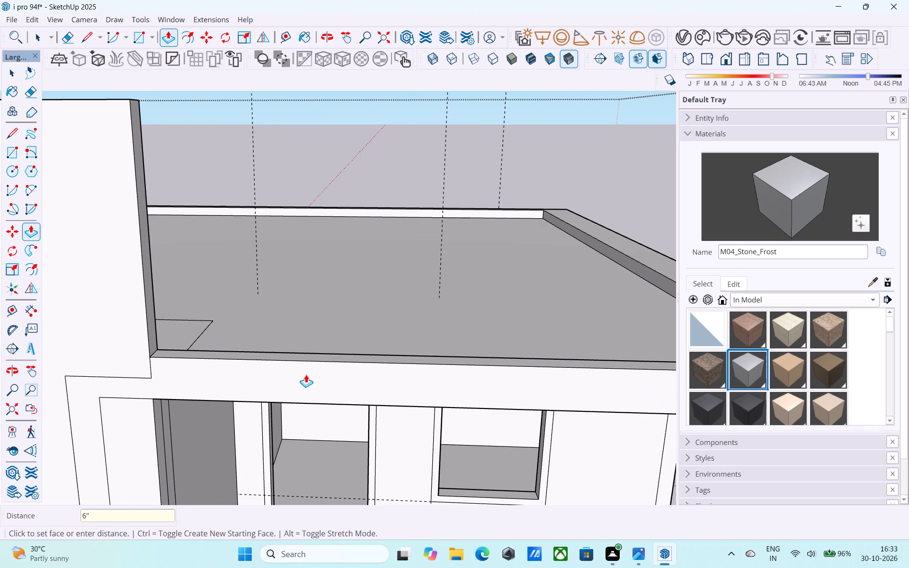
key(space)
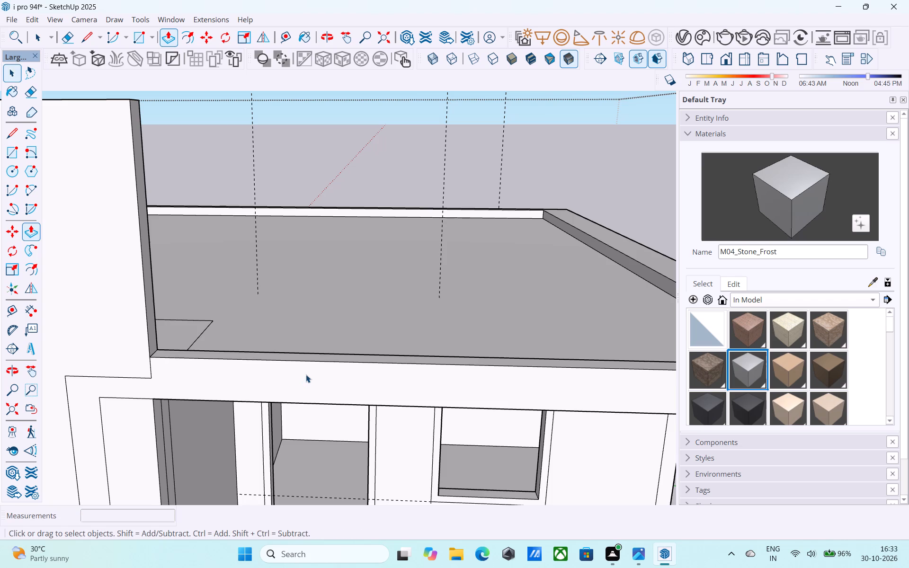
Draw a 6" vertical line up from the frame's outer top corner and a horizontal line from it to the raised roof border.
scroll(309, 370, down, 1)
shift+middle_drag(306, 369, 385, 325)
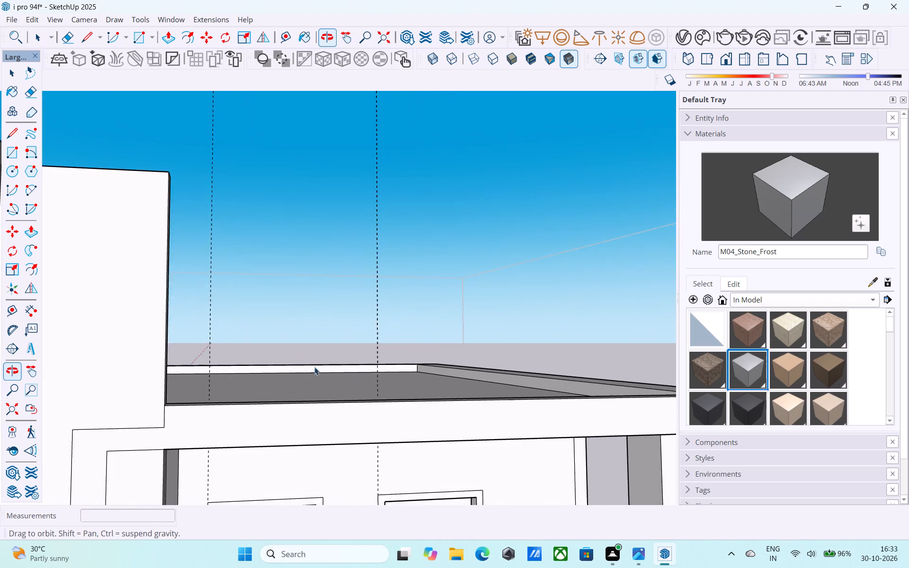
middle_drag(141, 424, 255, 442)
scroll(255, 442, up, 4)
key(l)
scroll(255, 442, down, 5)
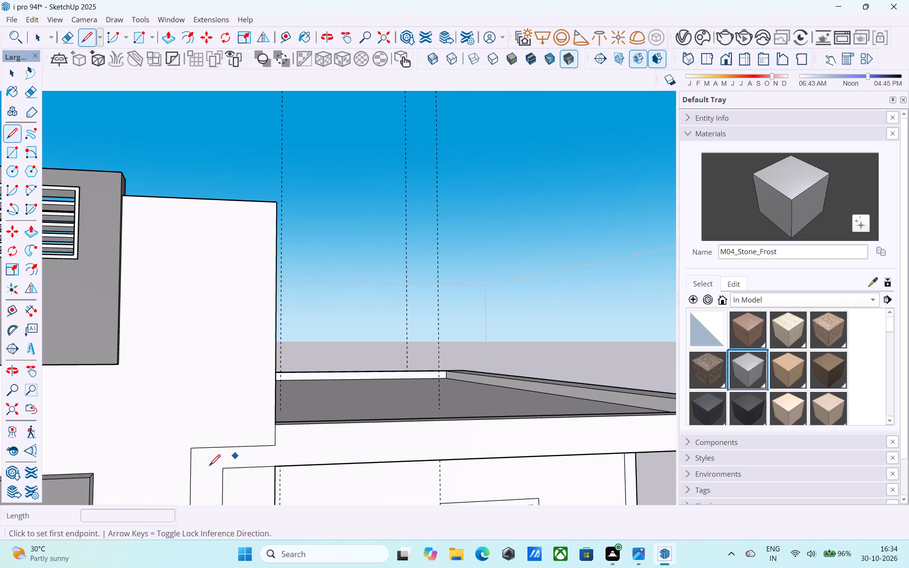
click(194, 449)
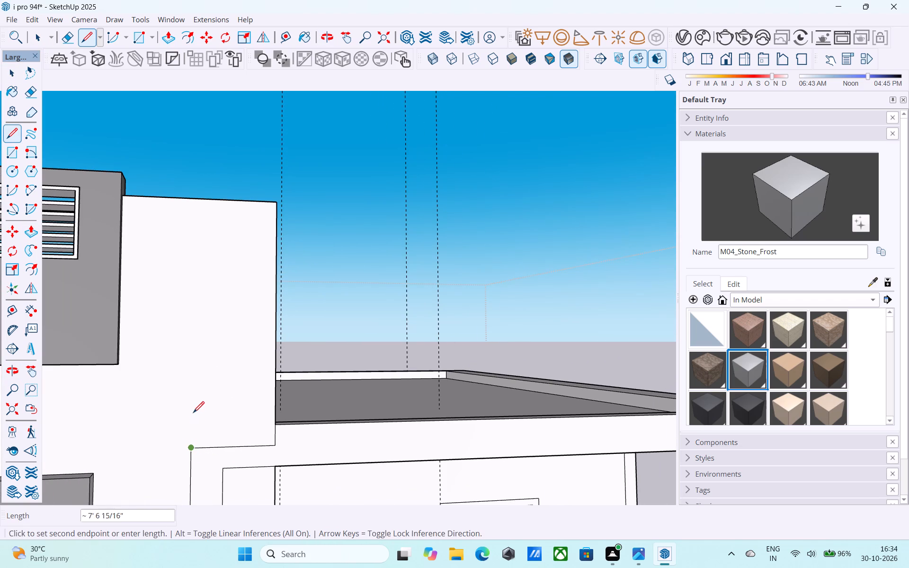
middle_drag(193, 414, 222, 523)
scroll(190, 426, up, 9)
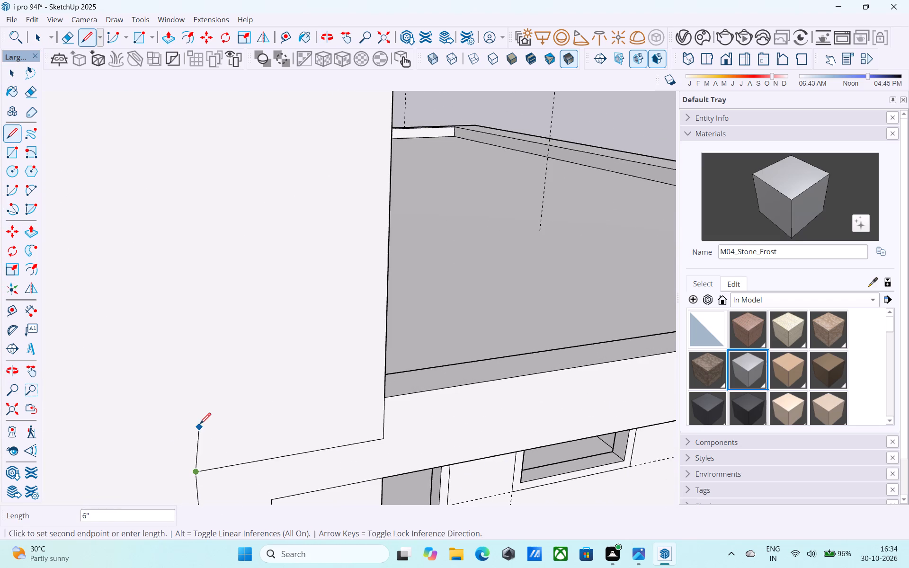
scroll(194, 420, up, 2)
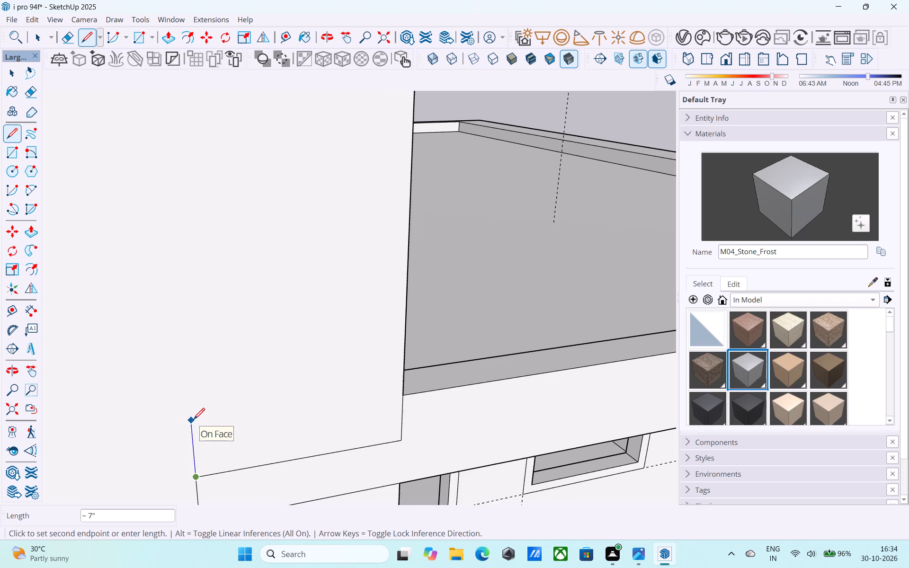
scroll(194, 420, up, 2)
text(6")
key(Return)
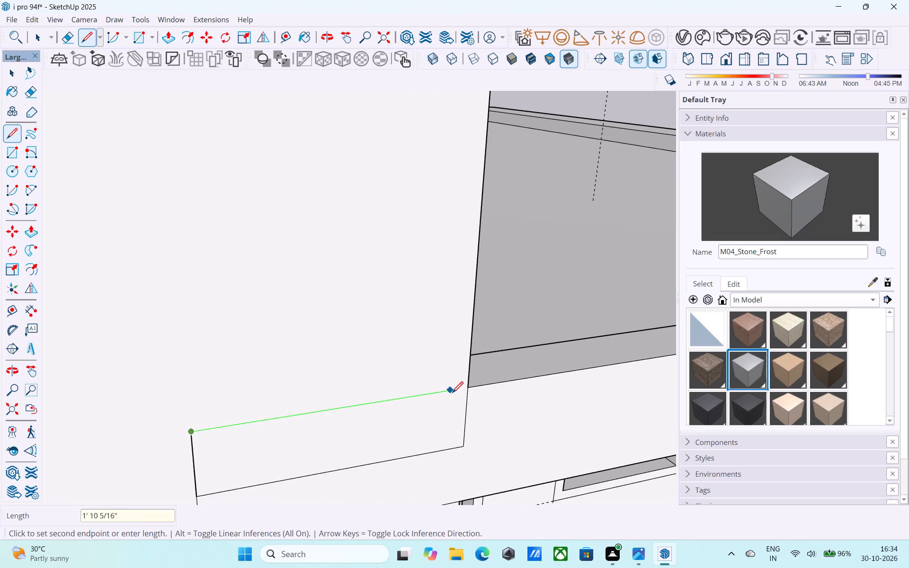
click(469, 390)
Erase the old top outline of the frame and the short vertical line beside the raised roof border.
key(e)
drag(471, 399, 450, 416)
drag(444, 432, 445, 447)
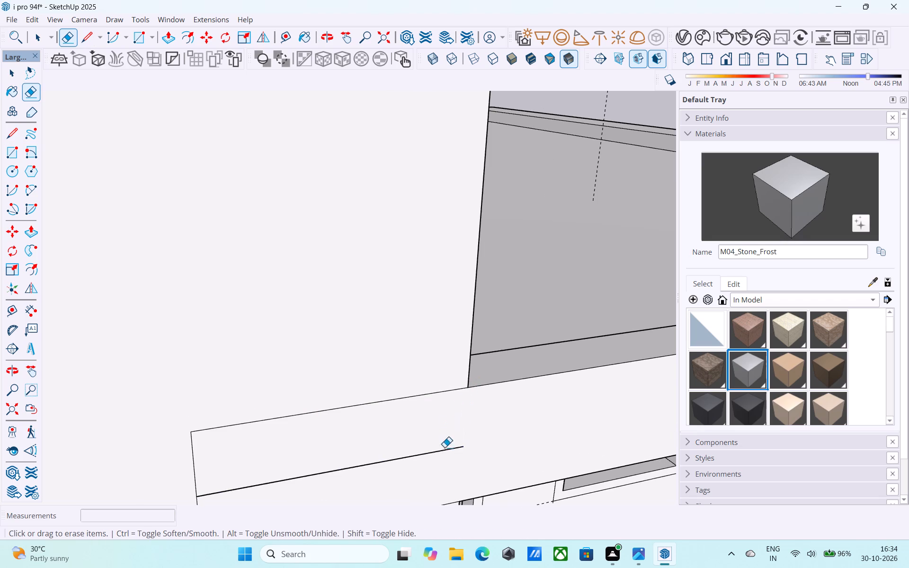
drag(445, 447, 441, 469)
Push/Pull the L-shaped balcony frame face outward by 3".
scroll(435, 468, down, 4)
middle_drag(405, 458, 349, 382)
scroll(344, 377, down, 5)
scroll(310, 308, down, 7)
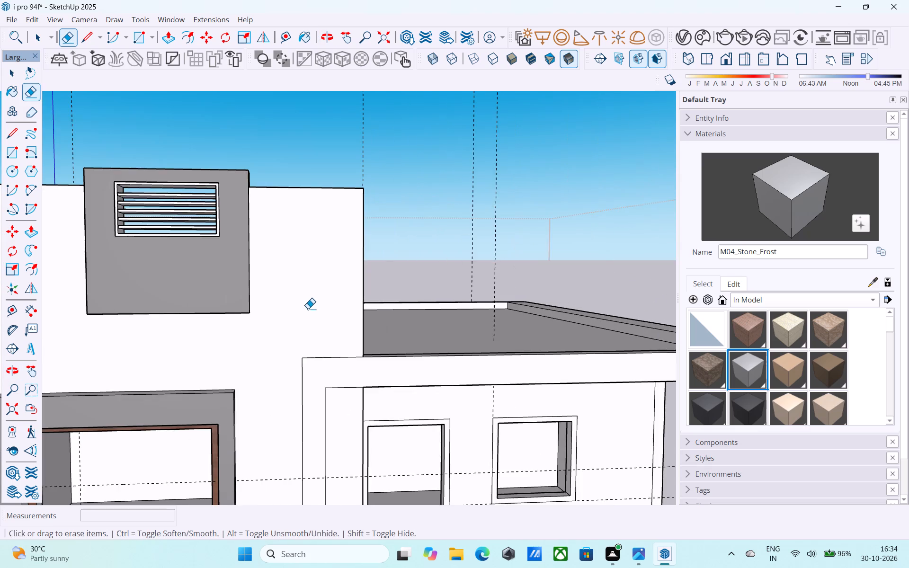
scroll(310, 307, down, 4)
scroll(316, 361, down, 6)
key(space)
scroll(315, 367, up, 5)
click(312, 359)
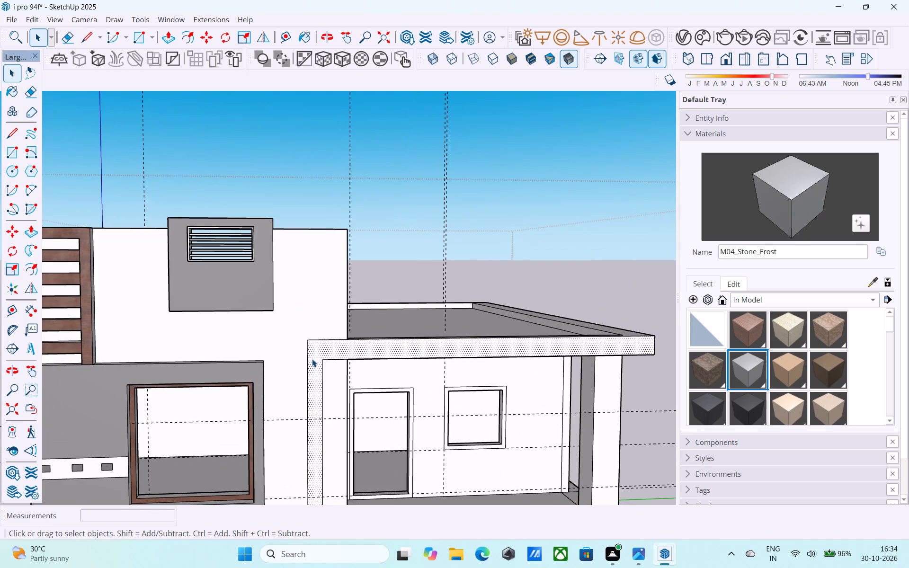
scroll(312, 359, down, 5)
scroll(312, 359, up, 5)
scroll(312, 359, down, 4)
key(p)
click(312, 359)
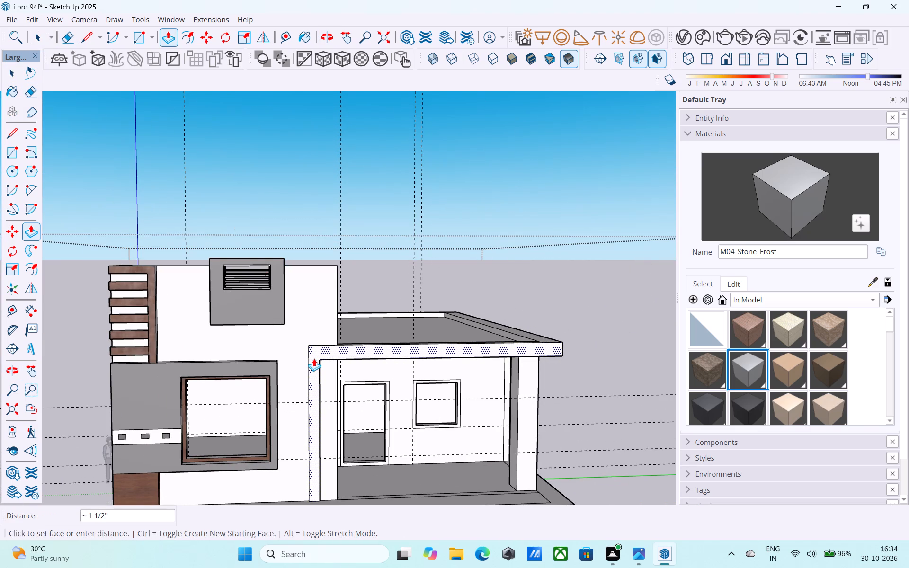
text(3")
key(Return)
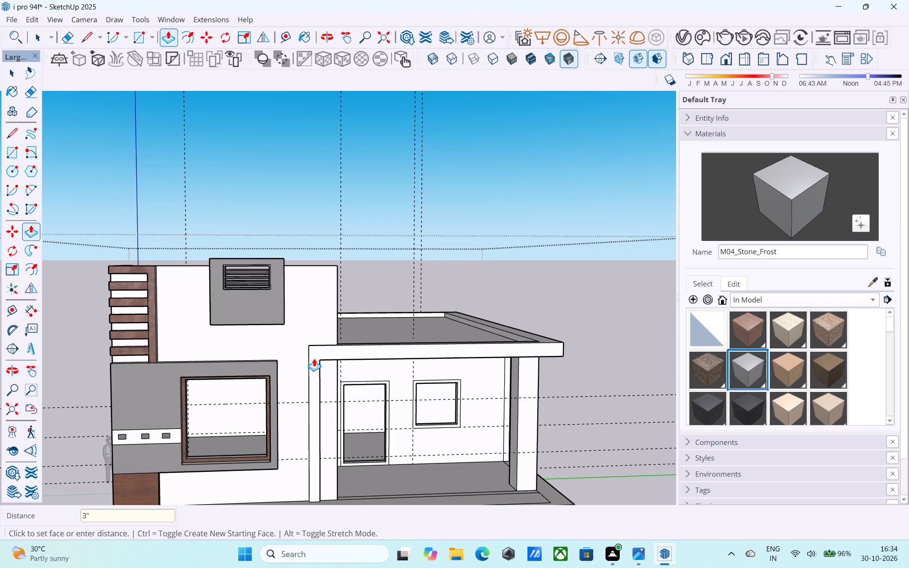
Paint the balcony frame's front face with Wood_Veneer_15_1K from the Wood materials collection.
middle_drag(314, 358, 393, 389)
scroll(478, 397, up, 6)
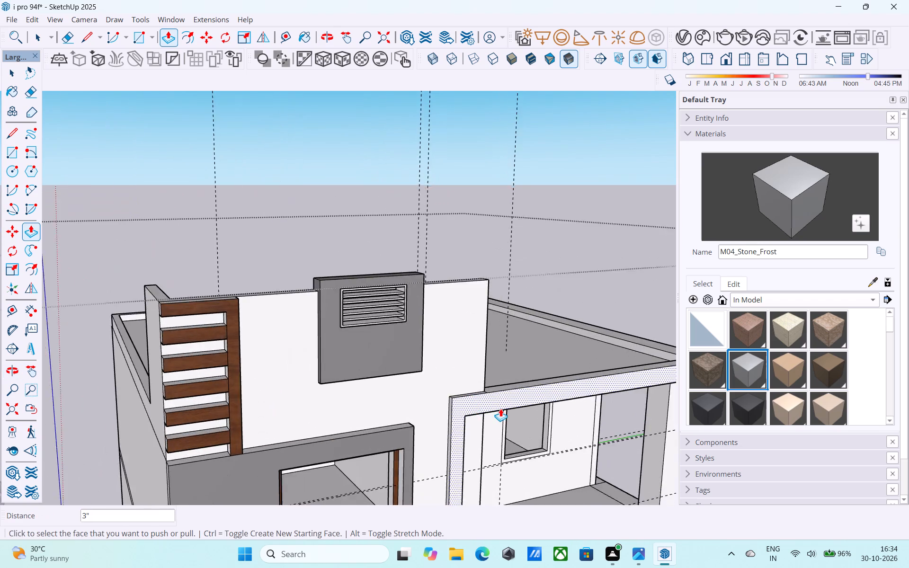
scroll(500, 408, up, 2)
scroll(503, 410, down, 2)
shift+middle_drag(502, 412, 408, 385)
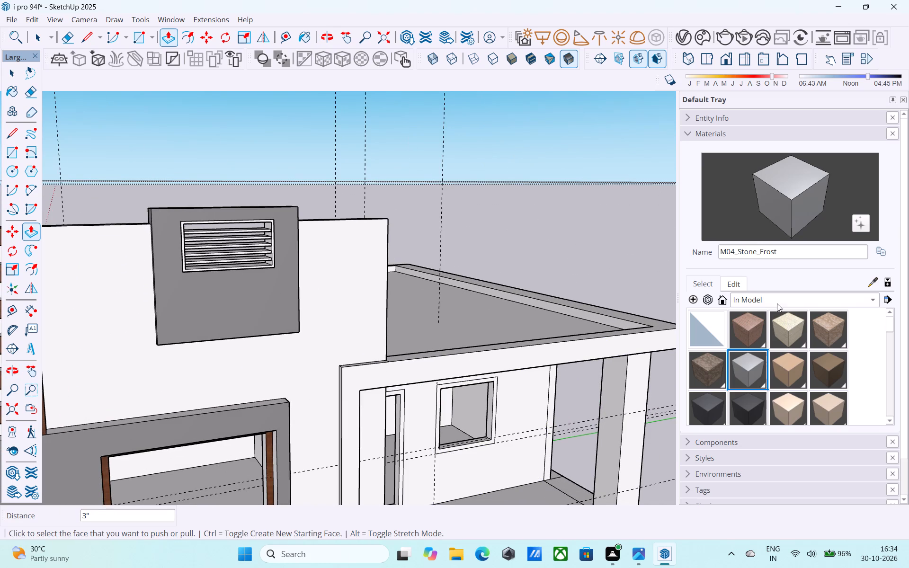
click(777, 303)
click(775, 448)
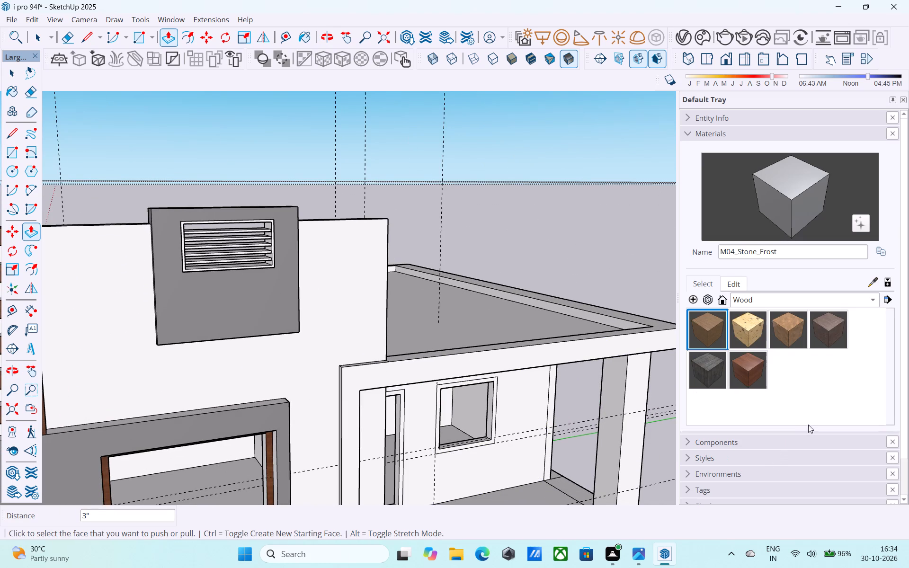
click(745, 376)
scroll(337, 384, up, 4)
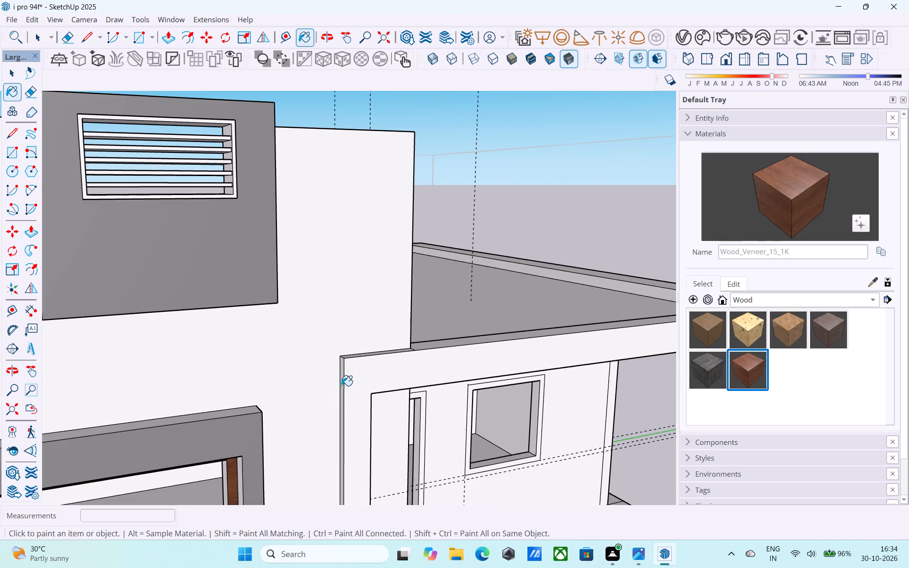
click(358, 378)
Paint the balcony frame's outer side face and narrow top edge with the same wood veneer.
middle_drag(440, 377, 347, 336)
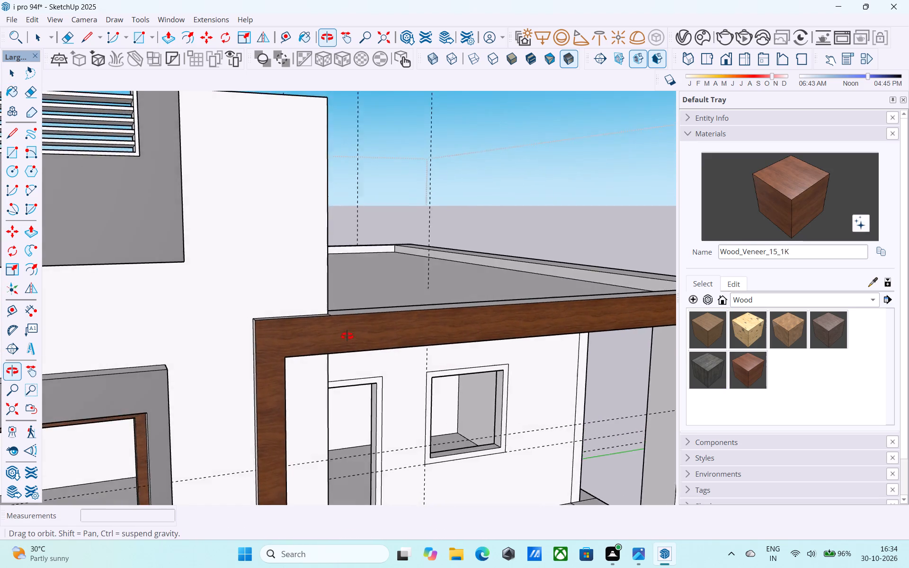
middle_drag(347, 336, 521, 353)
scroll(300, 368, up, 2)
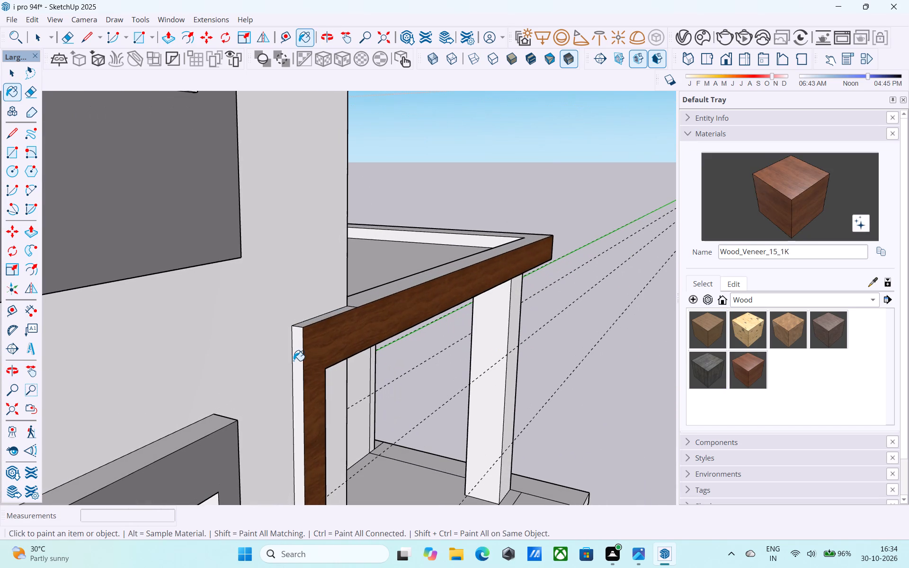
click(297, 358)
click(308, 325)
click(322, 317)
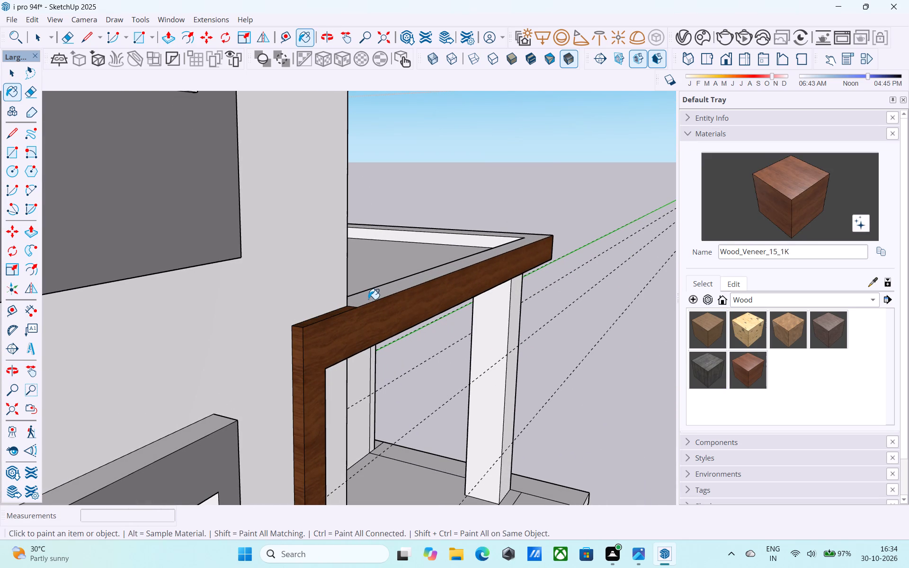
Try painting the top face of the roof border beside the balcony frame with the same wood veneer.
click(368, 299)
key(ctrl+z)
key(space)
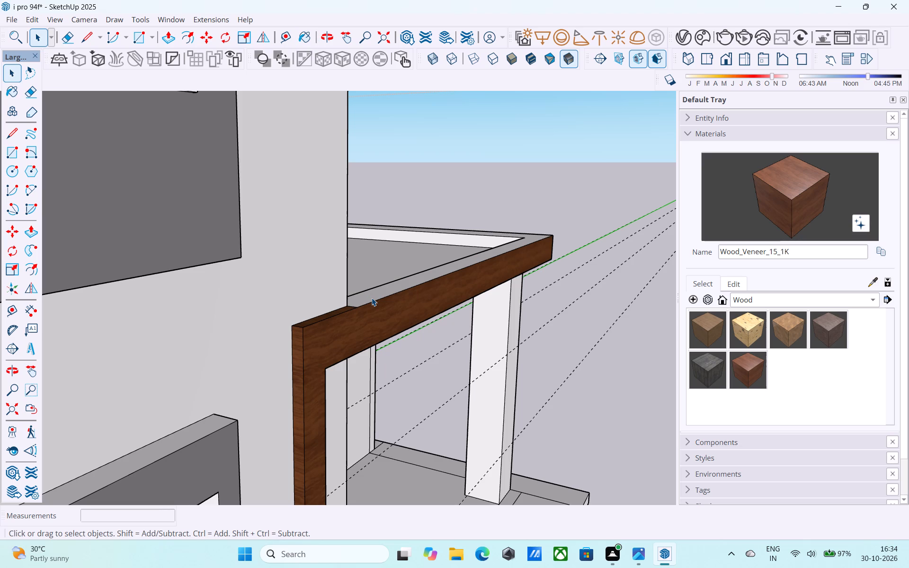
Examine the wood-veneer balcony frame and the roof border from the front, side and above.
scroll(373, 298, down, 5)
middle_drag(378, 311, 241, 351)
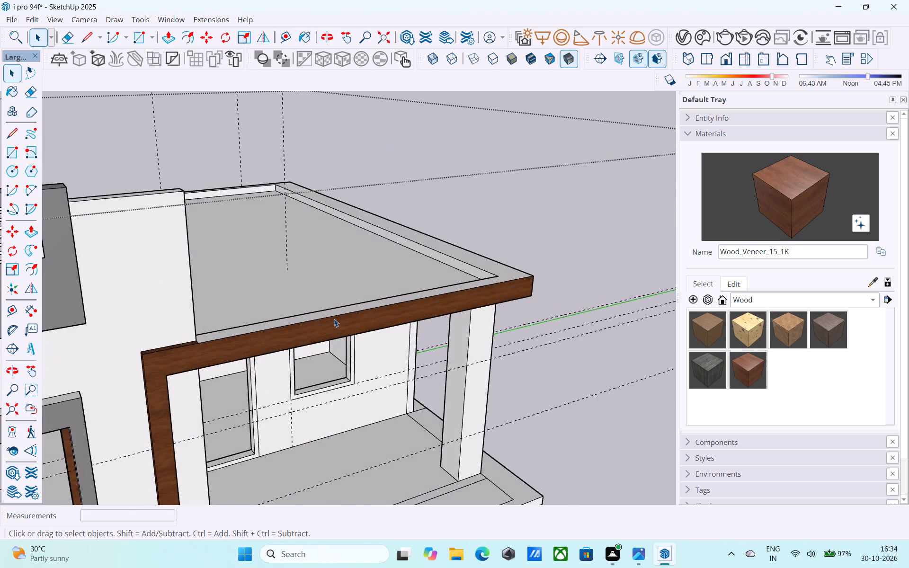
scroll(361, 314, down, 5)
scroll(350, 351, down, 3)
middle_drag(344, 348, 133, 312)
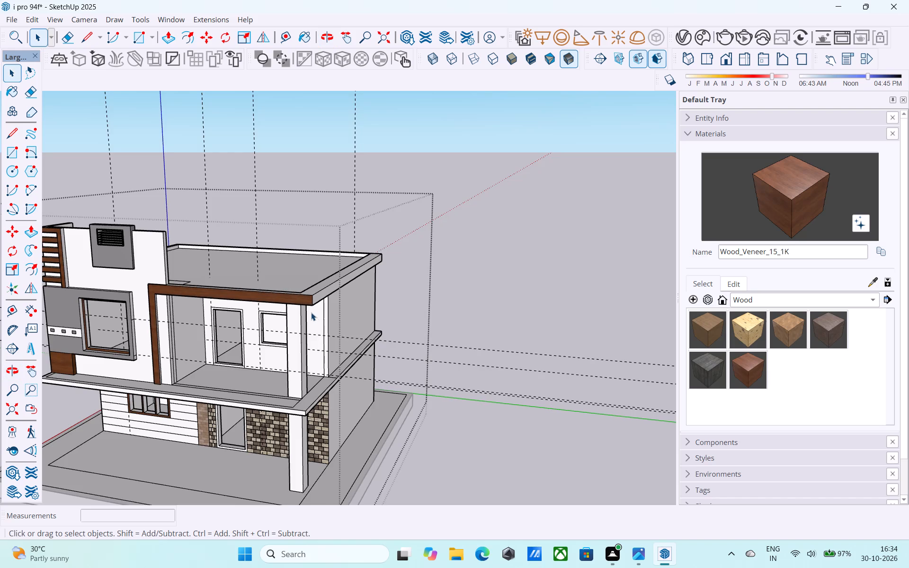
scroll(311, 312, down, 1)
middle_drag(308, 307, 382, 329)
scroll(220, 308, up, 9)
middle_drag(308, 336, 322, 328)
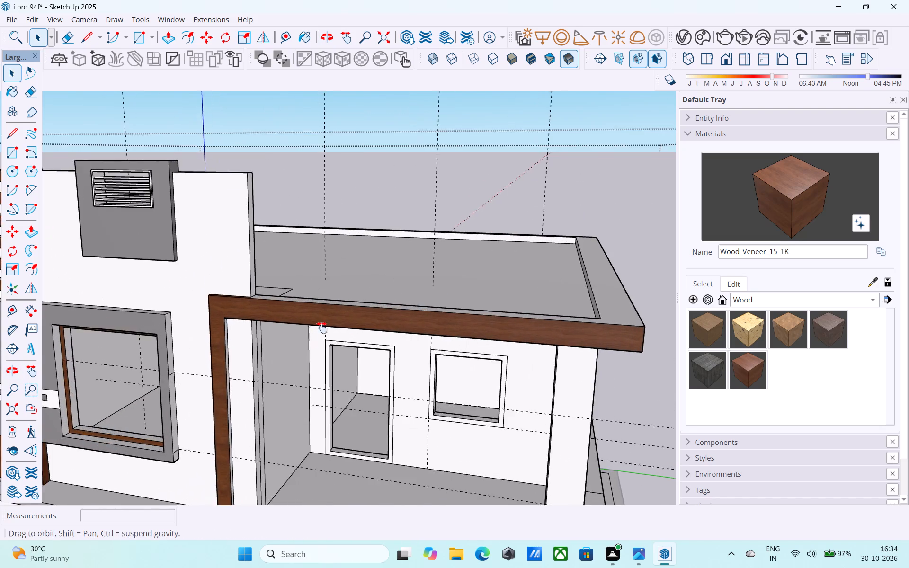
middle_drag(322, 328, 296, 336)
scroll(305, 325, down, 6)
shift+middle_drag(341, 373, 308, 309)
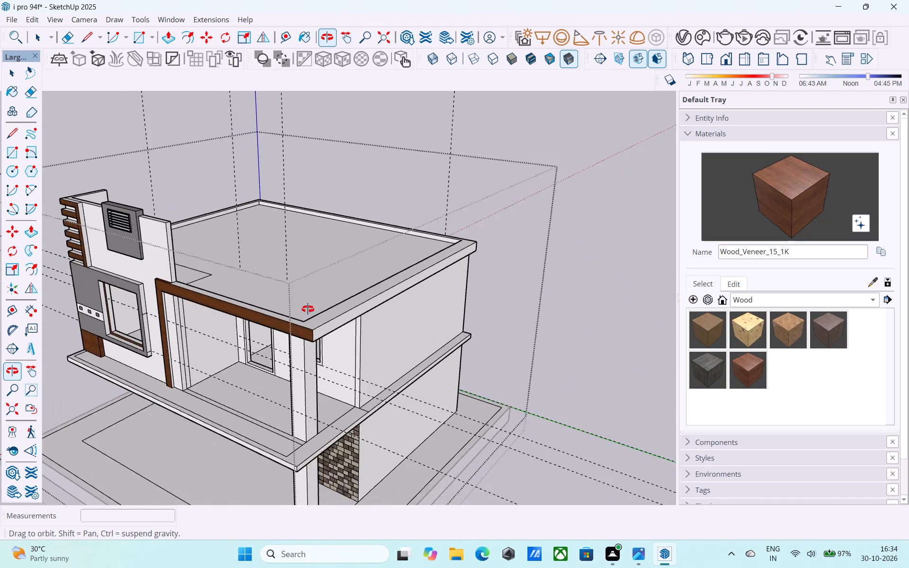
shift+middle_drag(308, 309, 480, 358)
Push/Pull the inner face of the side roof border 6" toward its outer edge, narrowing the border.
scroll(476, 346, up, 10)
middle_drag(518, 338, 519, 327)
scroll(481, 328, up, 5)
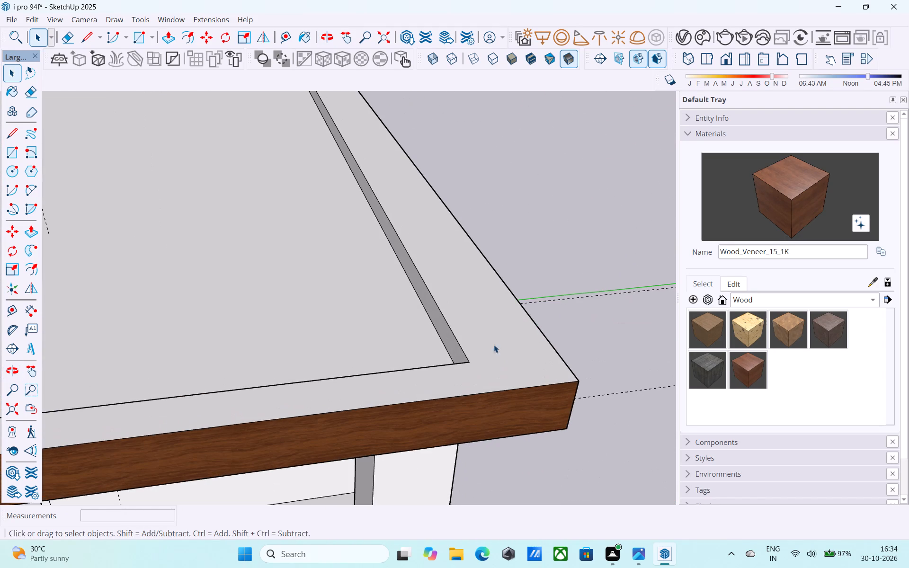
click(451, 342)
key(p)
click(451, 342)
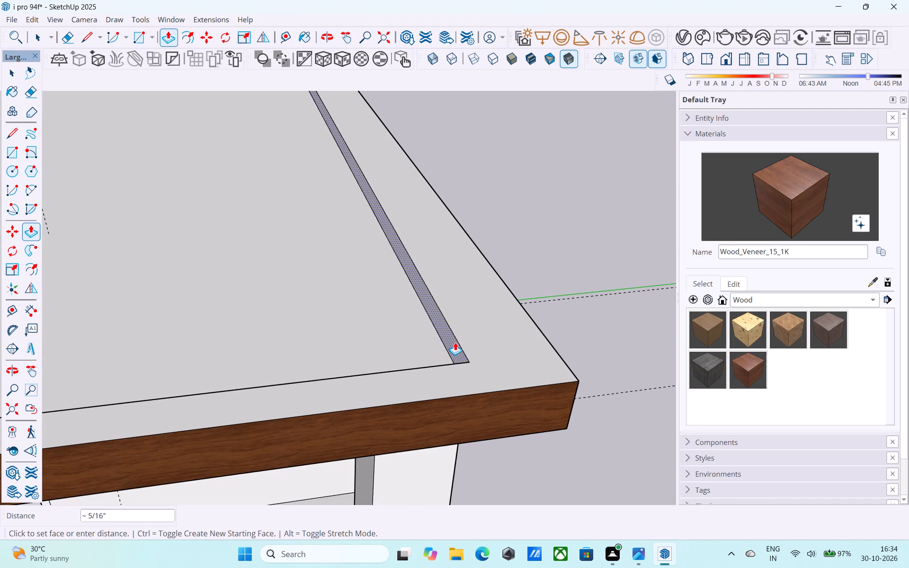
key(6)
key(shift+quotedbl)
key(Return)
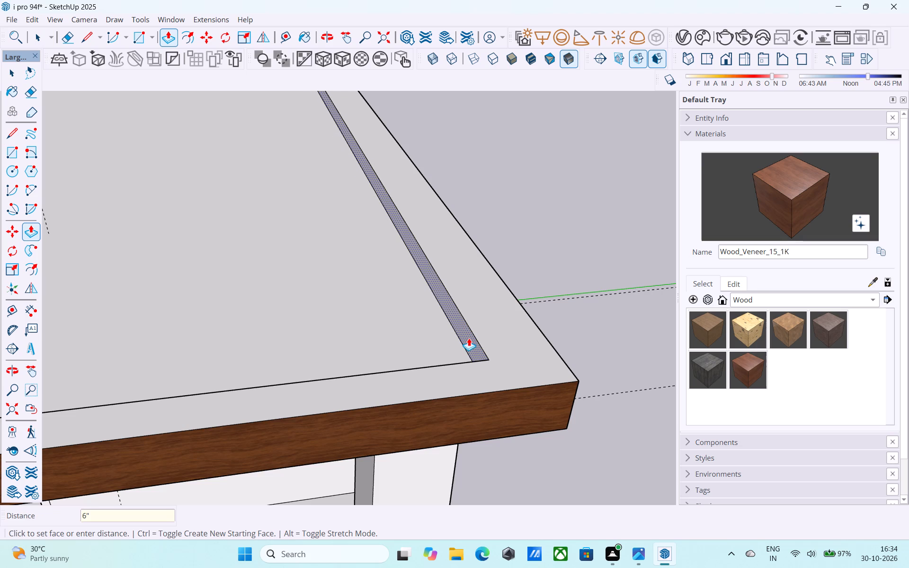
key(space)
Examine the upper balcony's frame and the underside of its roof from the front and below.
scroll(469, 338, down, 6)
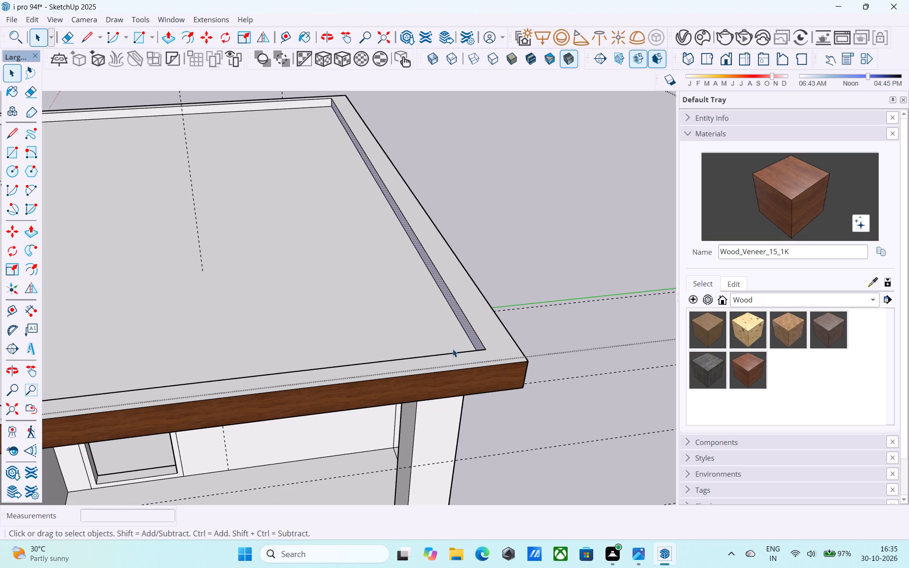
scroll(454, 347, down, 8)
middle_drag(475, 343, 445, 253)
shift+middle_drag(382, 282, 393, 300)
shift+middle_drag(404, 305, 506, 372)
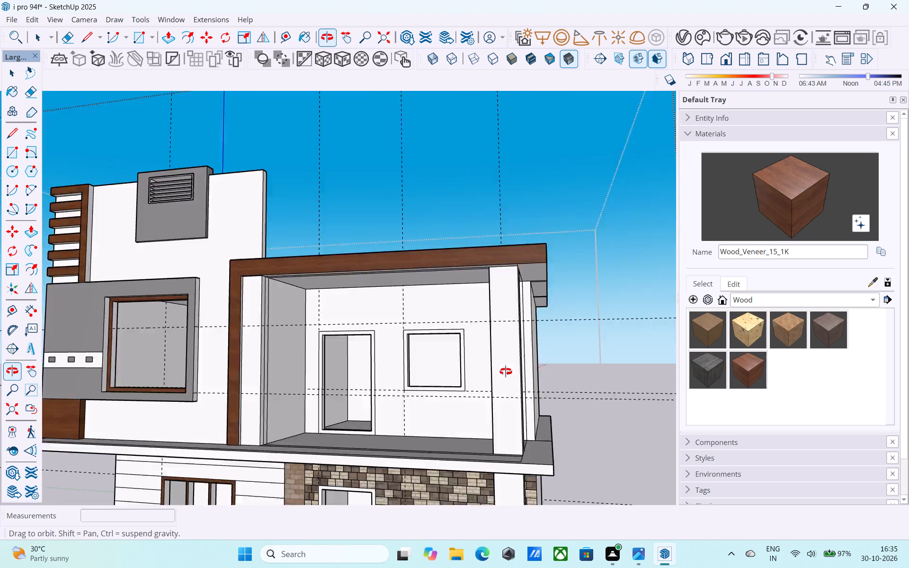
shift+middle_drag(506, 372, 495, 354)
shift+middle_drag(324, 232, 416, 357)
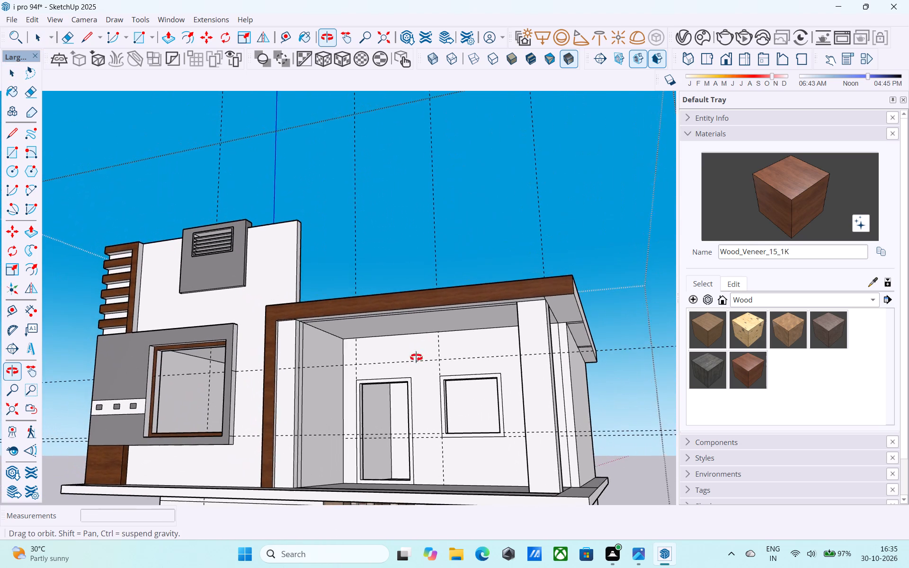
shift+middle_drag(416, 357, 417, 358)
scroll(353, 337, up, 3)
shift+middle_drag(341, 346, 324, 398)
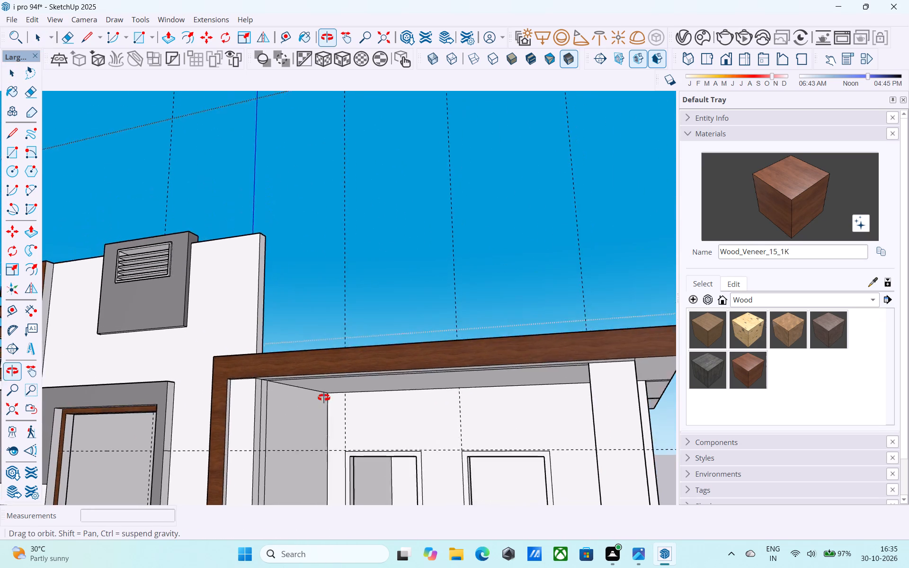
shift+middle_drag(324, 398, 313, 359)
scroll(289, 229, up, 6)
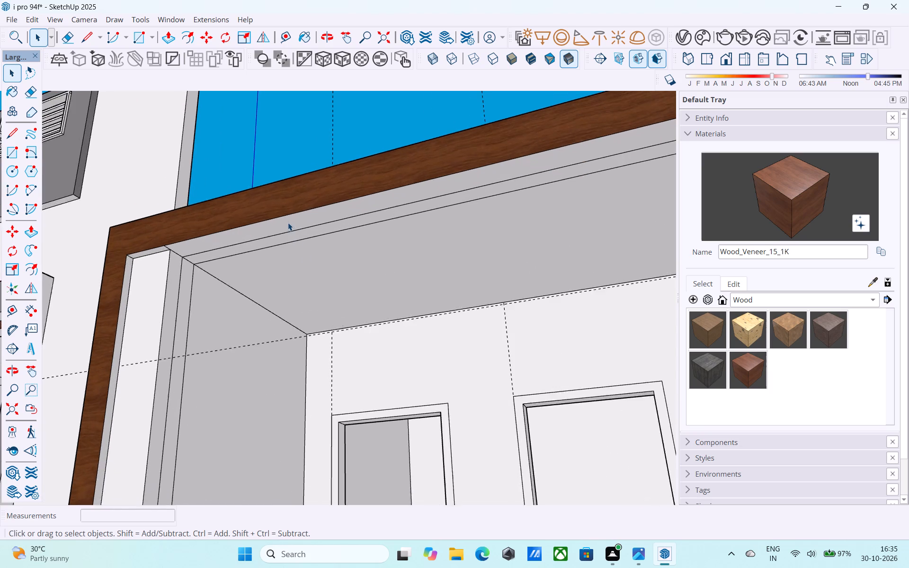
scroll(288, 222, down, 6)
shift+middle_drag(286, 226, 330, 257)
scroll(338, 254, up, 5)
Push/Pull the narrow ceiling strip behind the balcony frame's top down by 1.5' to form a hanging beam.
click(338, 254)
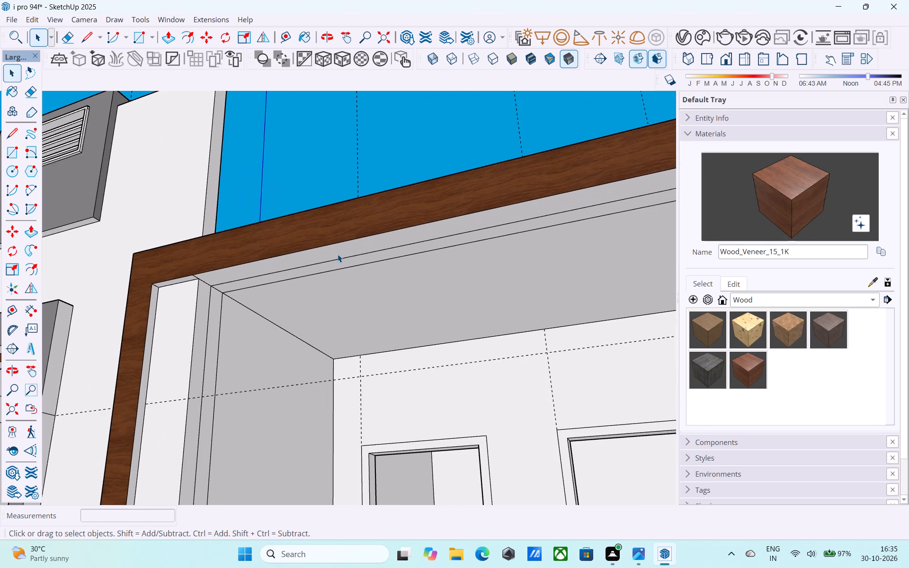
scroll(338, 254, down, 3)
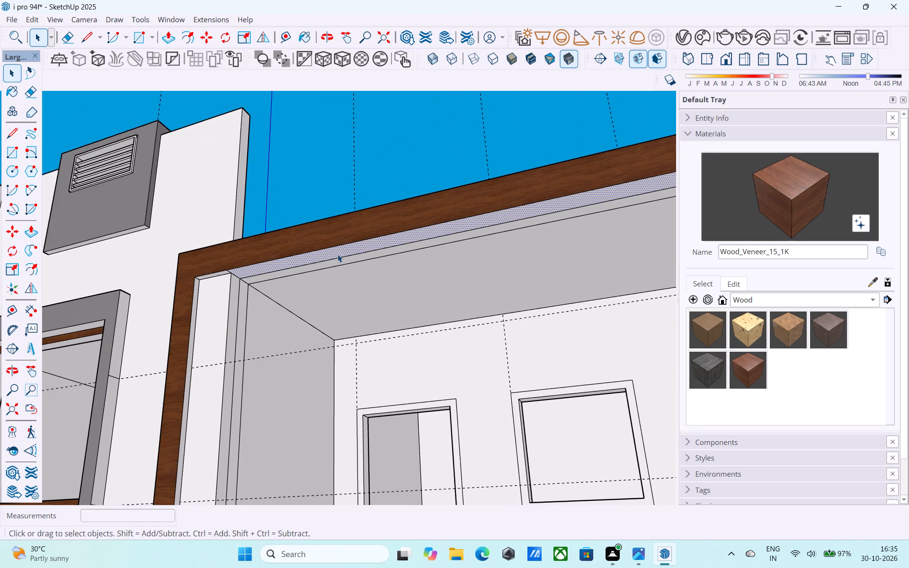
click(343, 259)
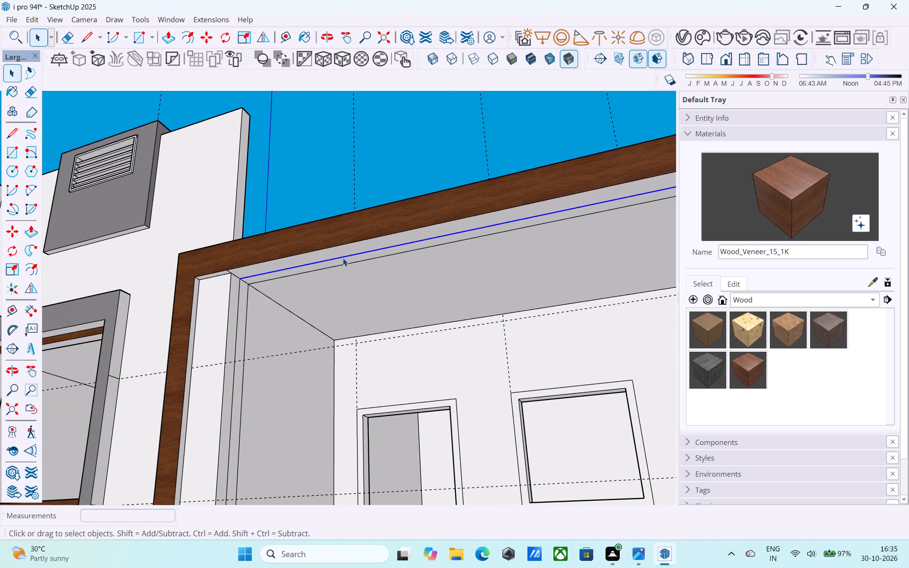
click(344, 258)
click(346, 259)
key(p)
click(346, 261)
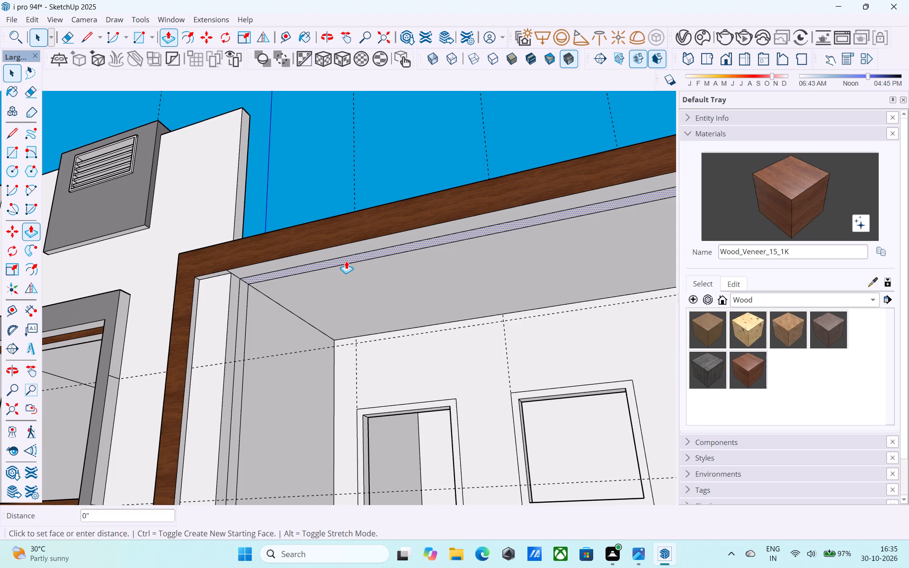
scroll(346, 262, down, 6)
middle_drag(346, 262, 358, 296)
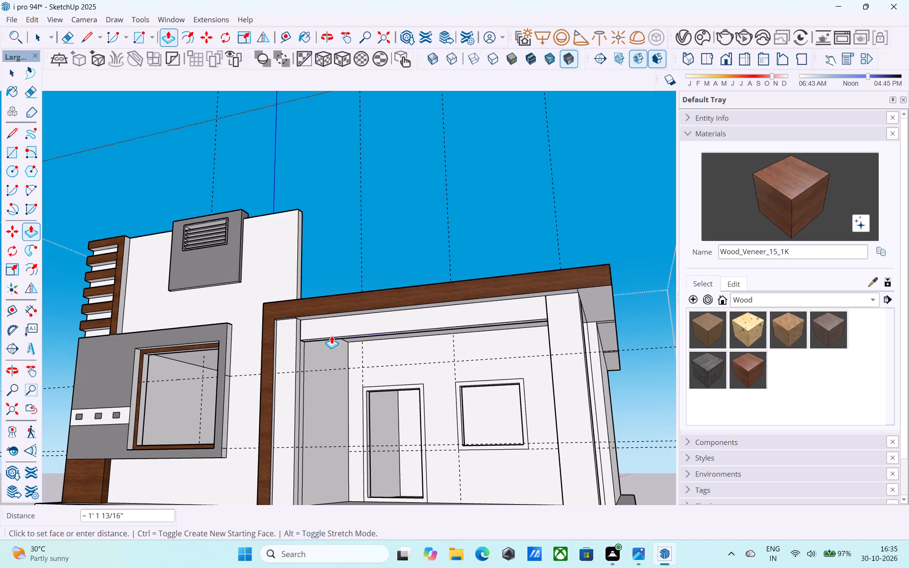
key(1)
key(apostrophe)
key(Return)
text(2')
key(Return)
text(1.5')
key(Return)
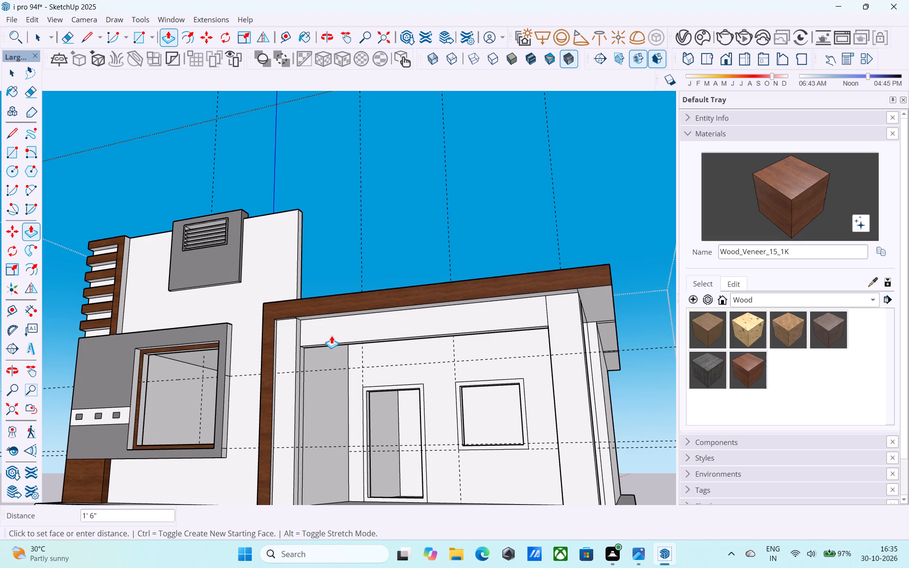
Push/Pull the hanging beam's front face outward, flush with the adjoining wall face inside the wood frame.
key(space)
click(338, 329)
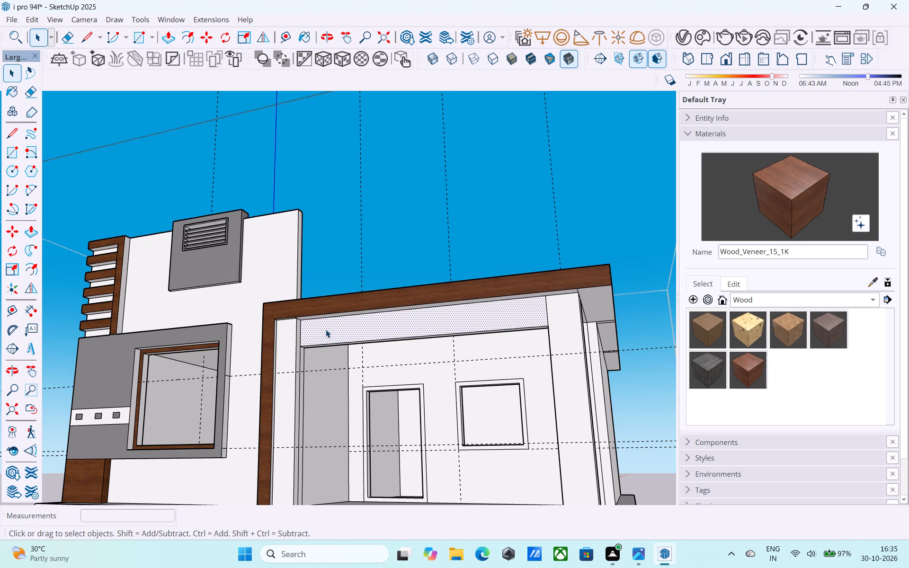
key(p)
click(326, 329)
click(309, 335)
key(space)
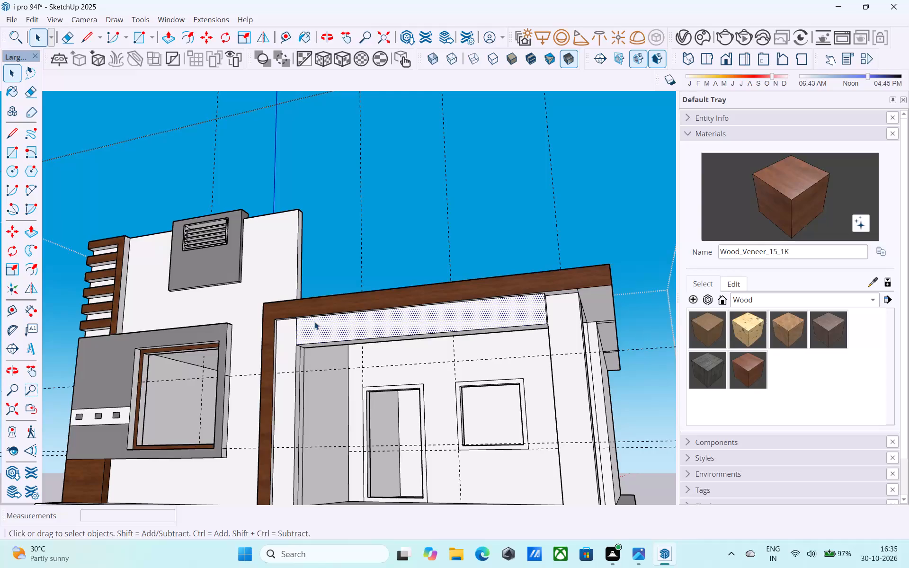
Examine the whole house exterior from the front, sides, above and below, including the balcony beam and facade details.
scroll(314, 321, down, 7)
middle_drag(317, 351, 329, 344)
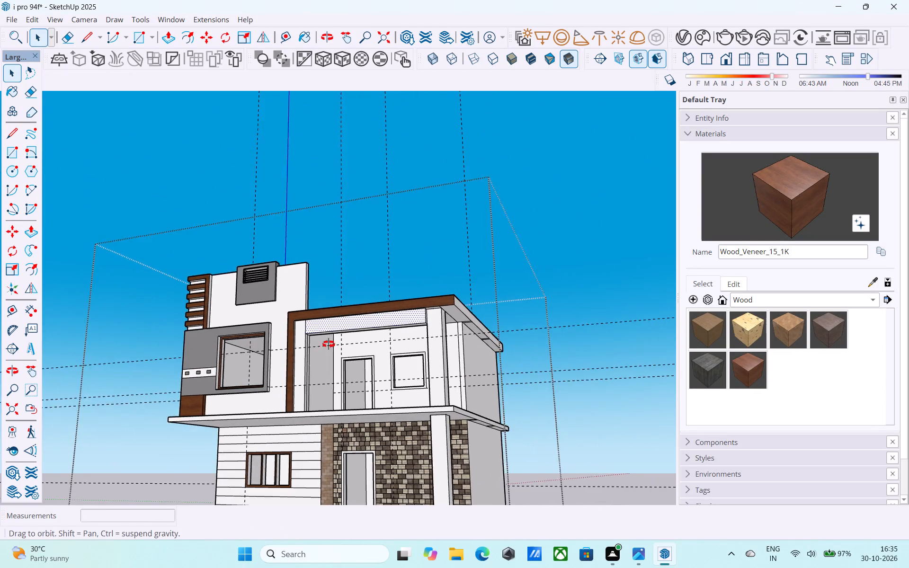
middle_drag(329, 344, 386, 342)
scroll(422, 288, down, 5)
middle_drag(427, 298, 454, 405)
middle_drag(431, 409, 450, 412)
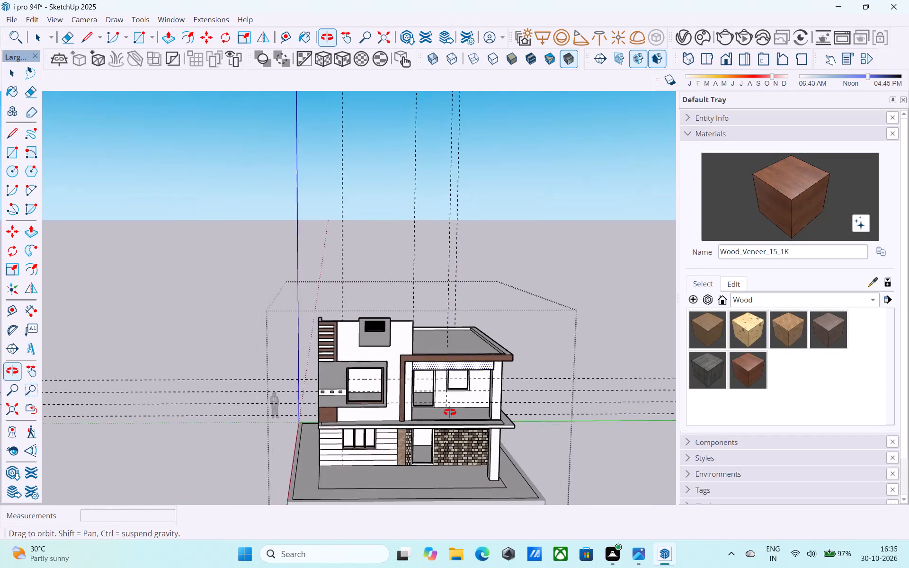
middle_drag(450, 412, 481, 407)
scroll(474, 380, up, 6)
scroll(391, 339, down, 7)
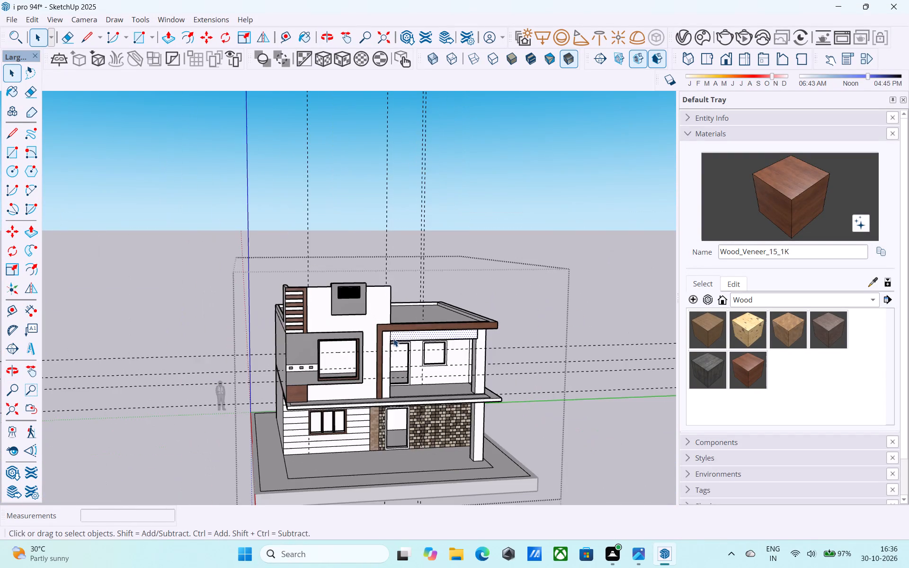
middle_drag(454, 394, 553, 280)
middle_drag(531, 267, 521, 241)
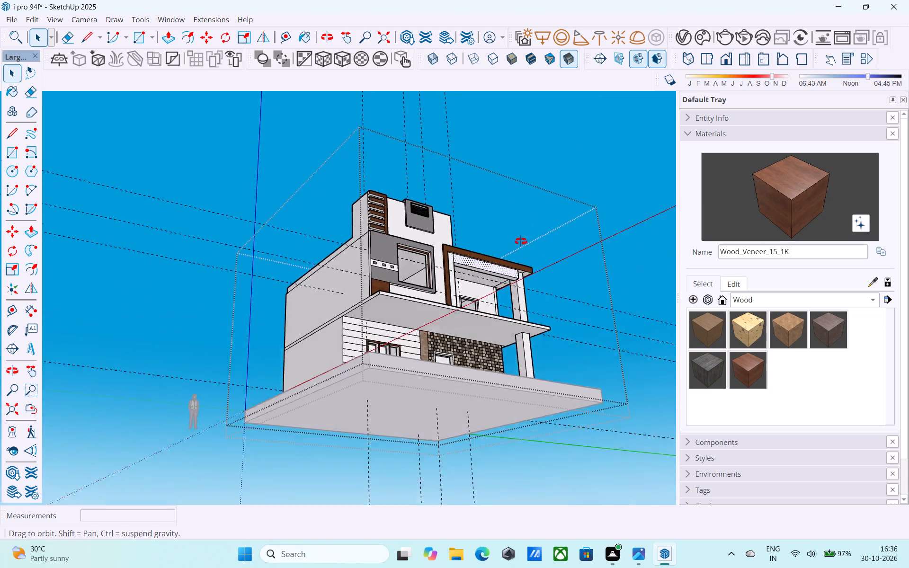
middle_drag(521, 241, 508, 224)
middle_drag(404, 266, 187, 302)
scroll(313, 295, up, 11)
scroll(316, 290, down, 2)
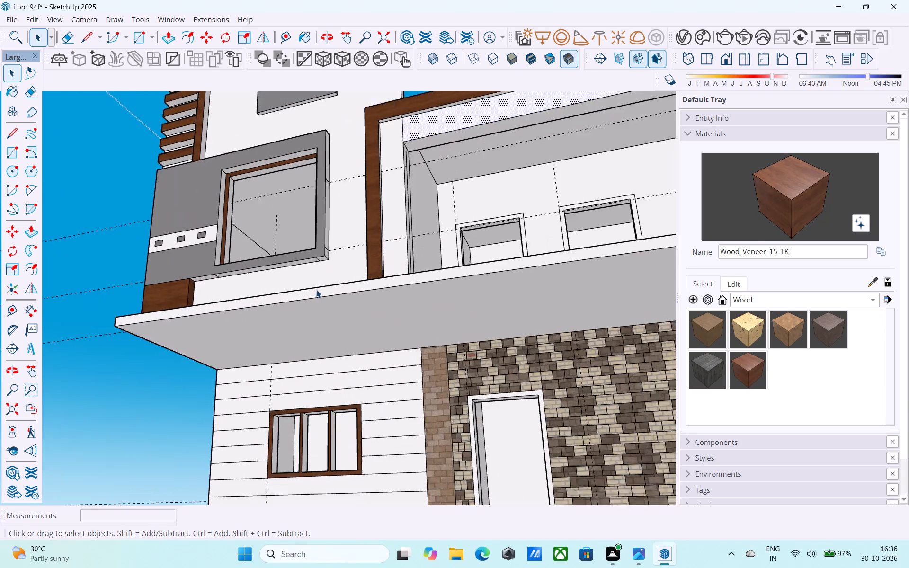
scroll(316, 290, down, 3)
shift+middle_drag(317, 294, 329, 346)
scroll(325, 344, up, 5)
middle_drag(334, 356, 269, 348)
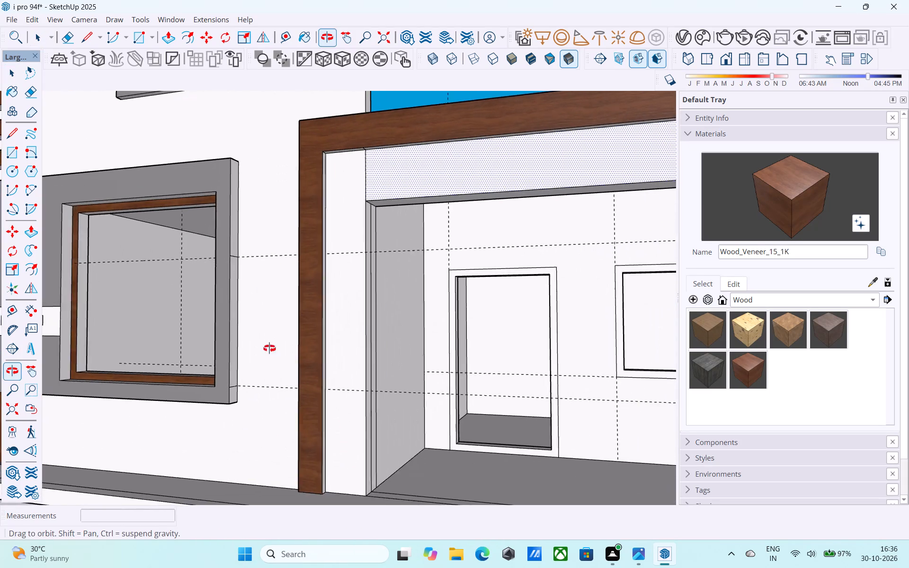
middle_drag(269, 348, 537, 351)
scroll(537, 352, up, 1)
scroll(538, 347, down, 6)
middle_drag(532, 362, 555, 355)
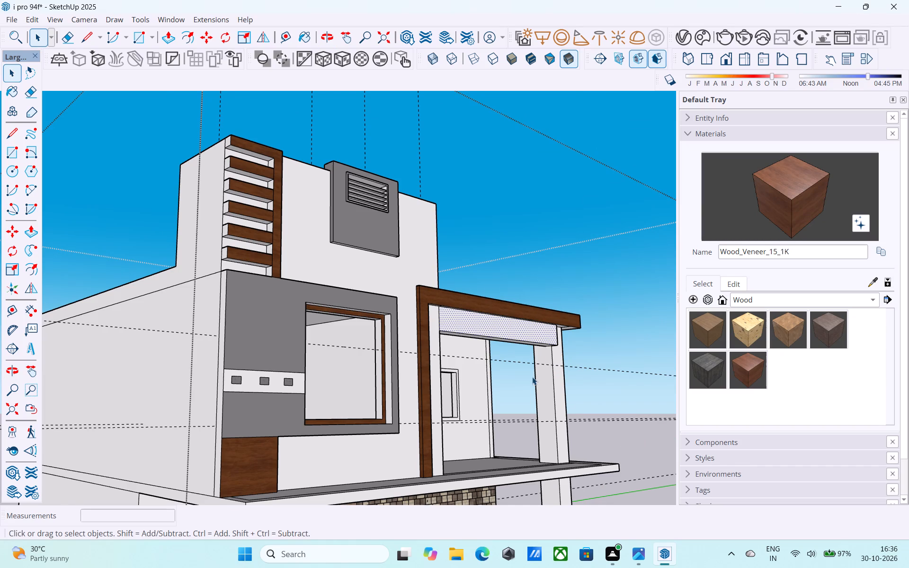
scroll(539, 389, up, 1)
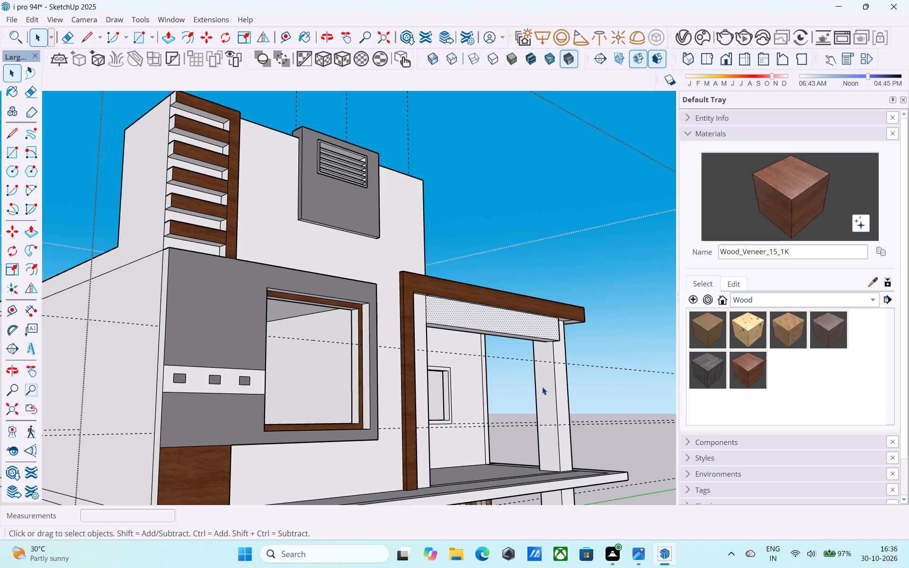
scroll(542, 391, down, 10)
middle_drag(543, 402, 392, 417)
shift+middle_drag(530, 428, 373, 393)
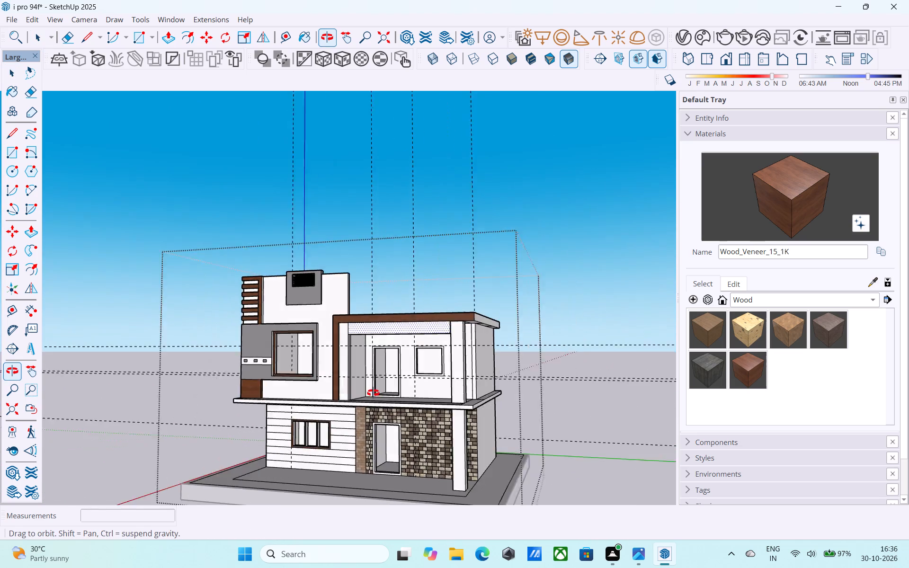
shift+middle_drag(373, 393, 351, 397)
shift+middle_drag(362, 389, 591, 335)
middle_drag(581, 345, 560, 350)
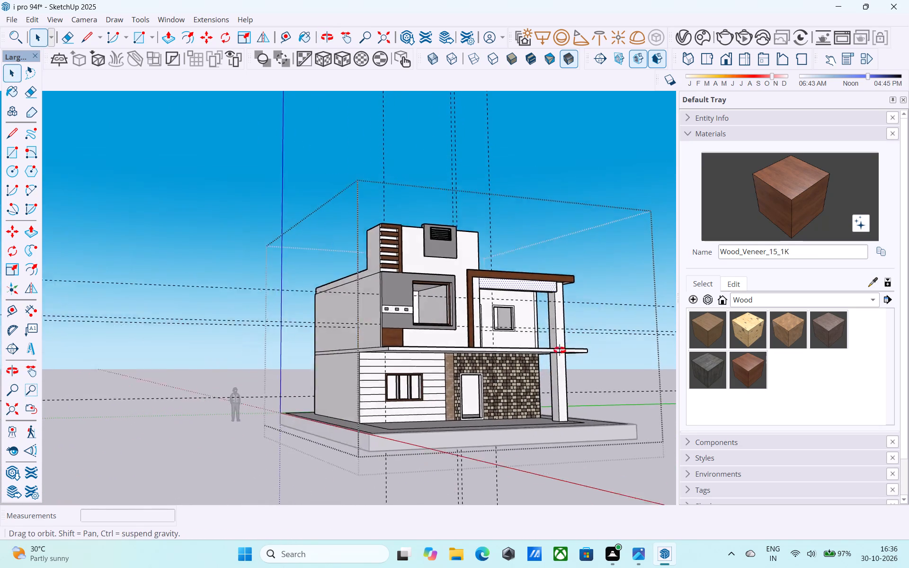
middle_drag(560, 350, 446, 376)
scroll(446, 376, up, 5)
shift+middle_drag(446, 373, 473, 394)
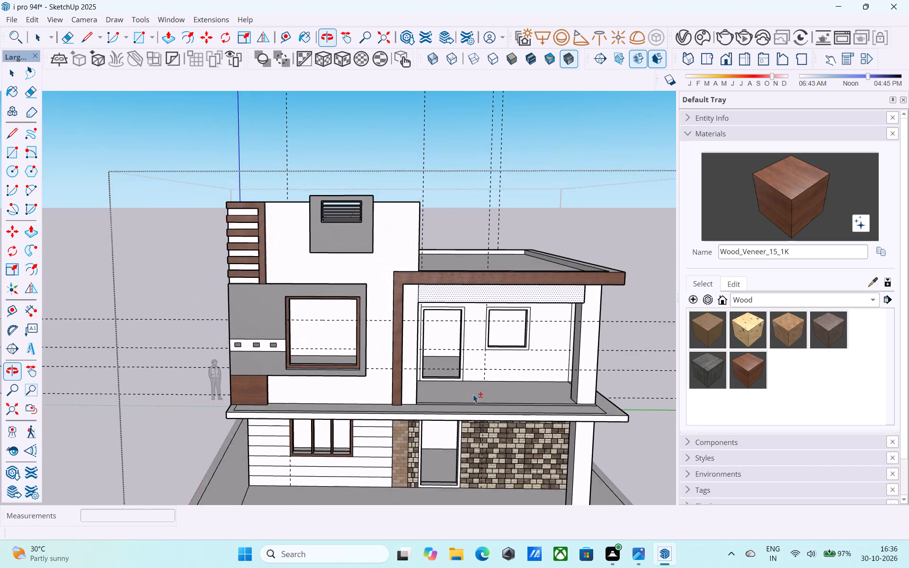
scroll(473, 394, up, 4)
middle_drag(473, 394, 431, 410)
scroll(426, 410, down, 5)
middle_drag(426, 410, 397, 392)
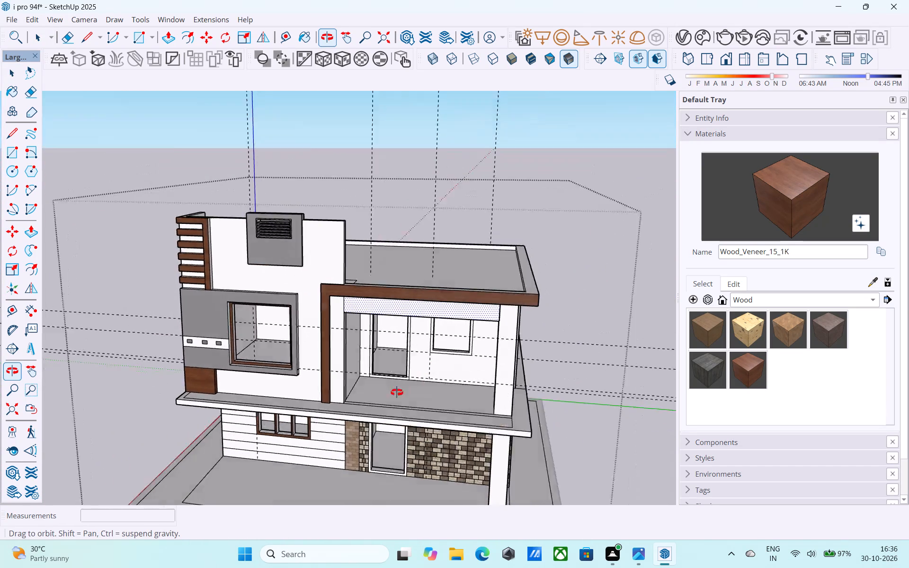
middle_drag(397, 392, 390, 368)
scroll(307, 402, up, 5)
shift+middle_drag(313, 391, 278, 377)
shift+scroll(422, 403, up, 1)
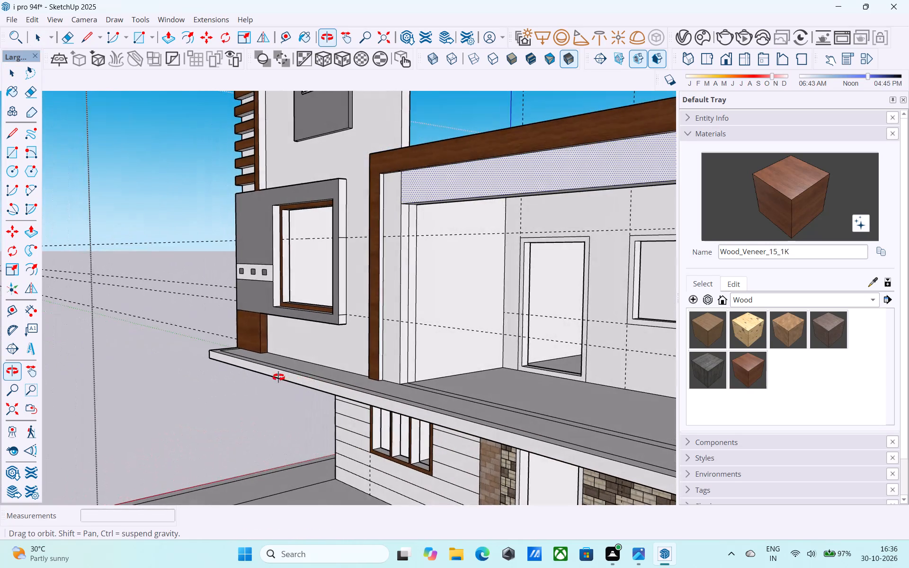
Examine the front facade from several angles, including the balcony beam, window surround and ground-floor walls.
shift+middle_drag(278, 377, 277, 377)
shift+middle_drag(452, 333, 393, 338)
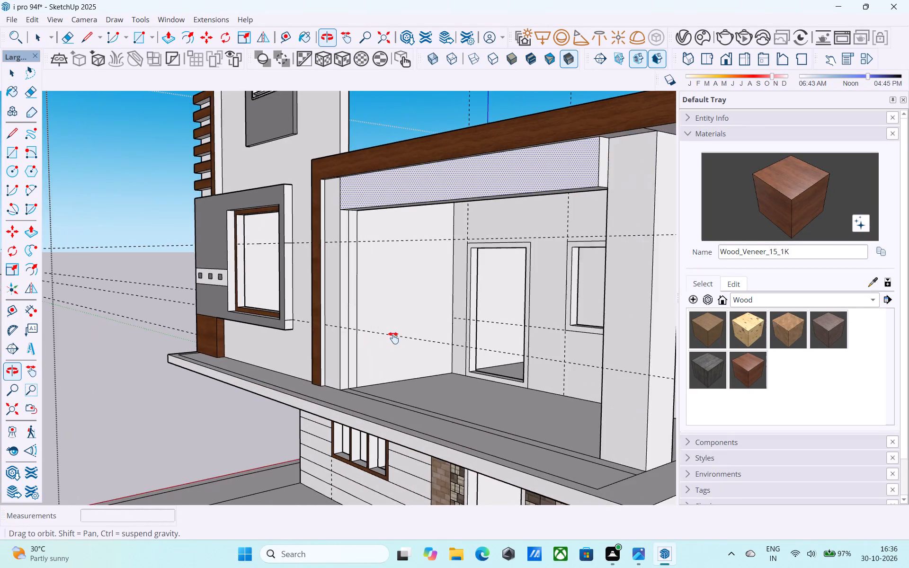
shift+middle_drag(393, 338, 482, 336)
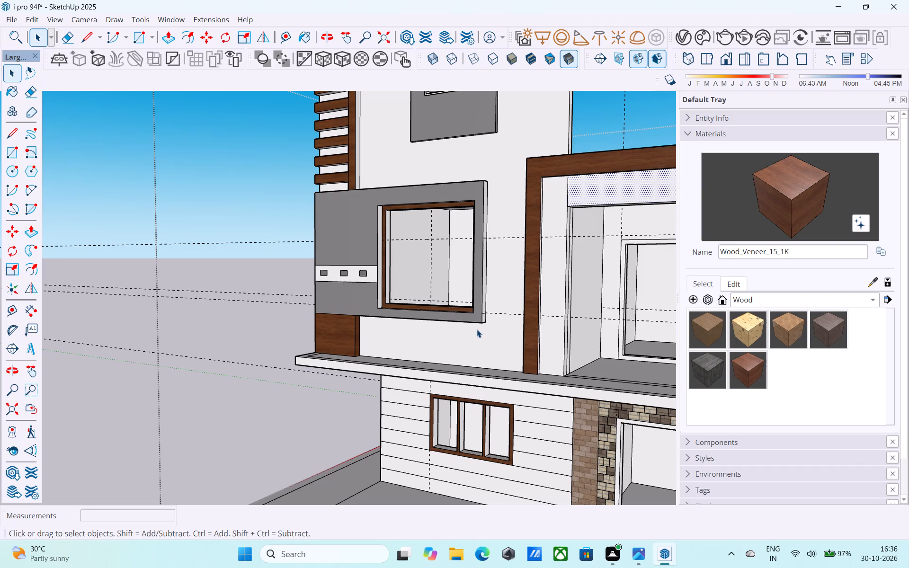
scroll(476, 320, down, 1)
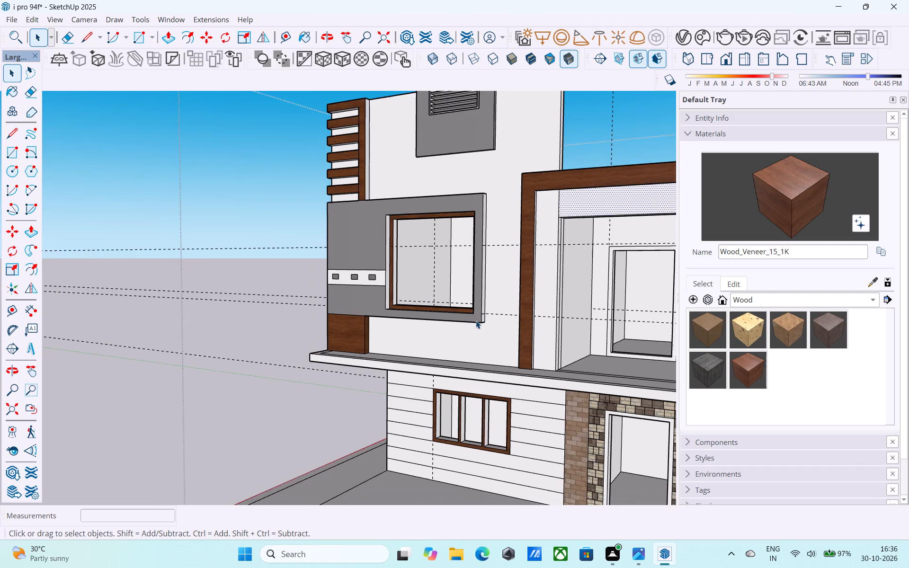
scroll(476, 320, down, 3)
middle_drag(484, 345, 550, 351)
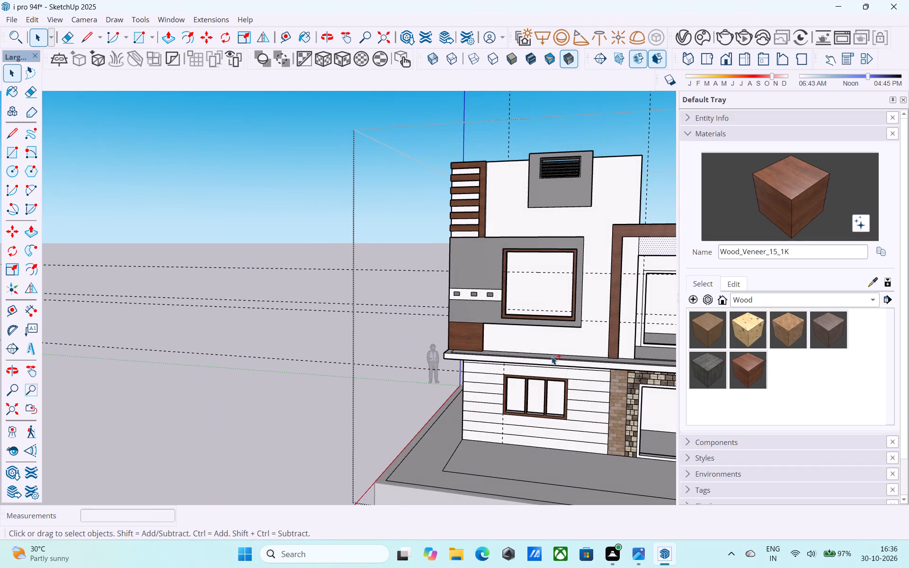
shift+middle_drag(552, 356, 449, 375)
shift+middle_drag(492, 388, 449, 370)
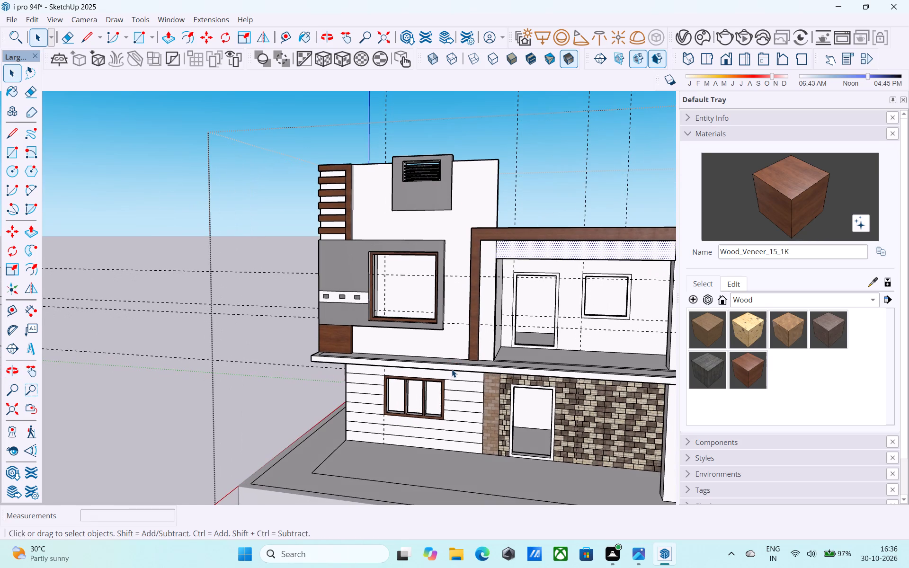
middle_drag(460, 381, 460, 362)
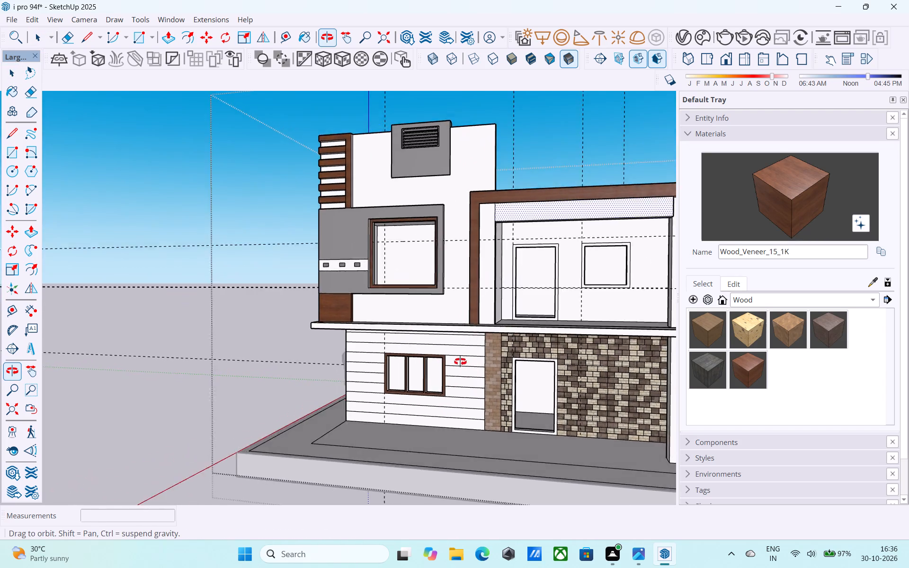
middle_drag(460, 362, 488, 353)
shift+middle_drag(488, 349, 393, 406)
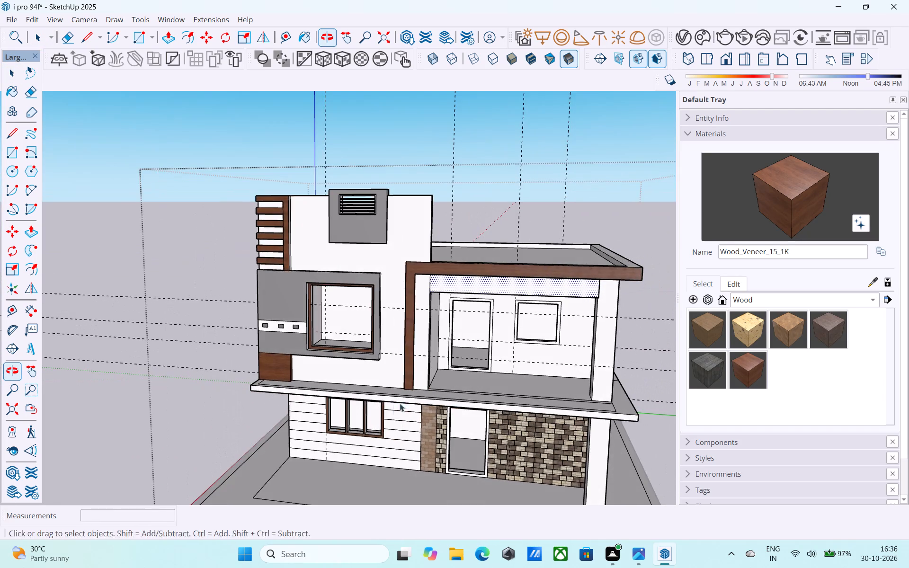
shift+middle_drag(453, 399, 421, 341)
middle_drag(438, 316, 446, 298)
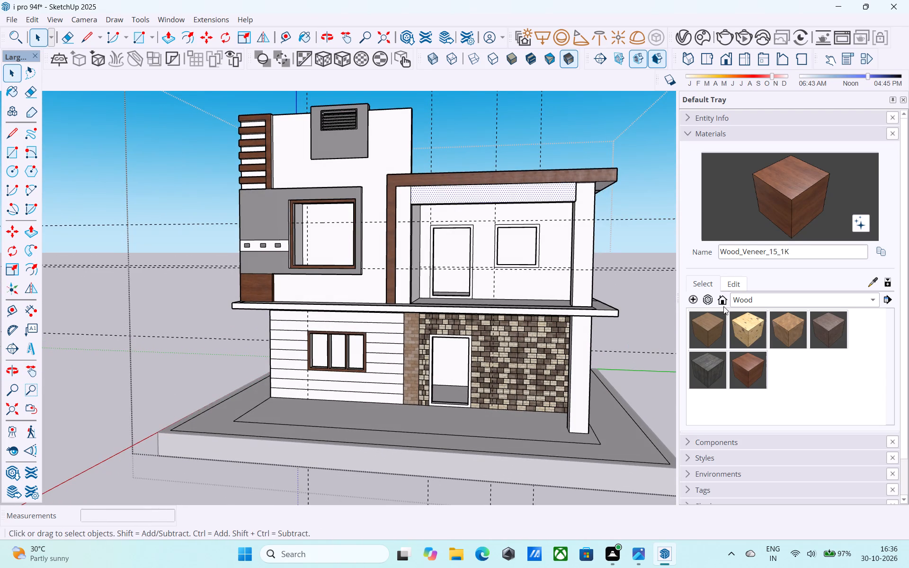
Paint all the ground-floor siding boards around the three-pane window with the solid colour M02_Ash_Whisper.
click(732, 301)
click(753, 271)
scroll(769, 333, down, 6)
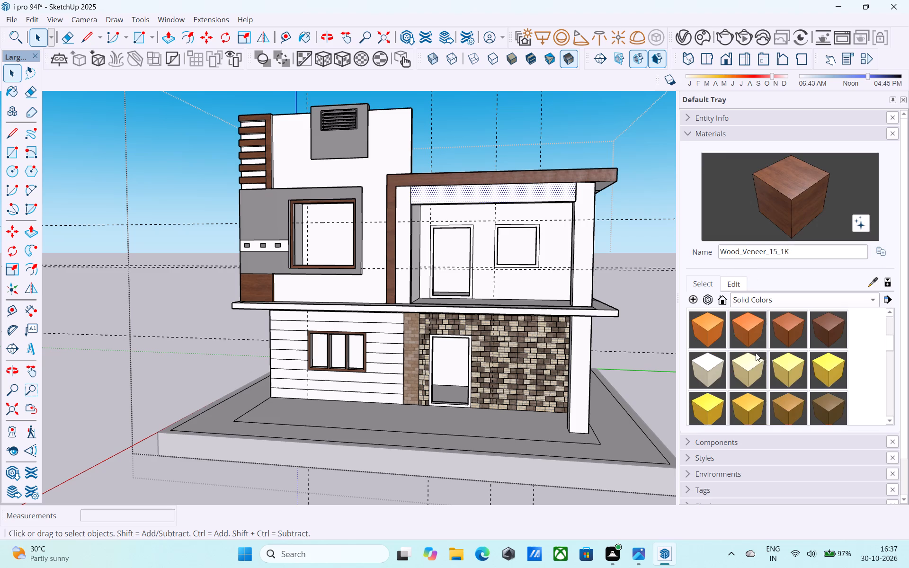
middle_drag(744, 358, 729, 347)
scroll(732, 341, down, 3)
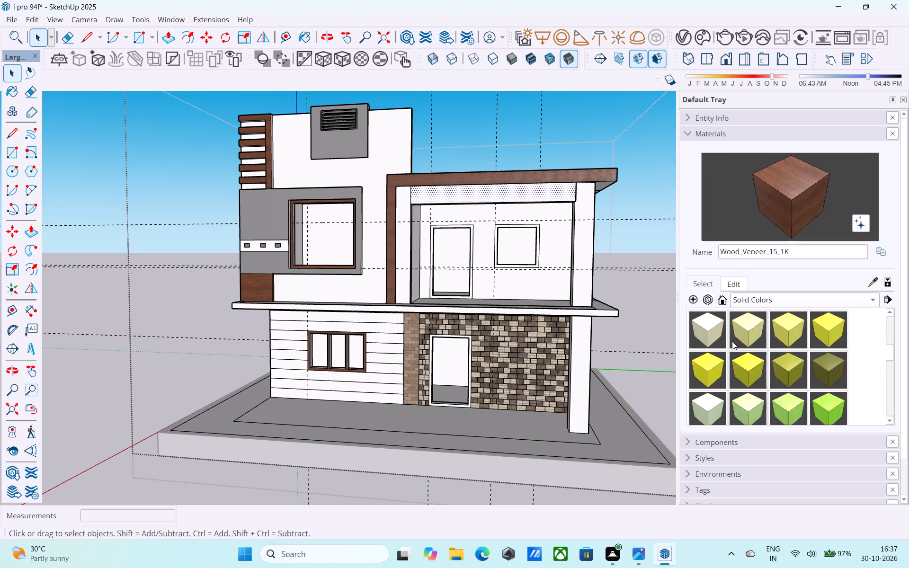
scroll(732, 341, down, 9)
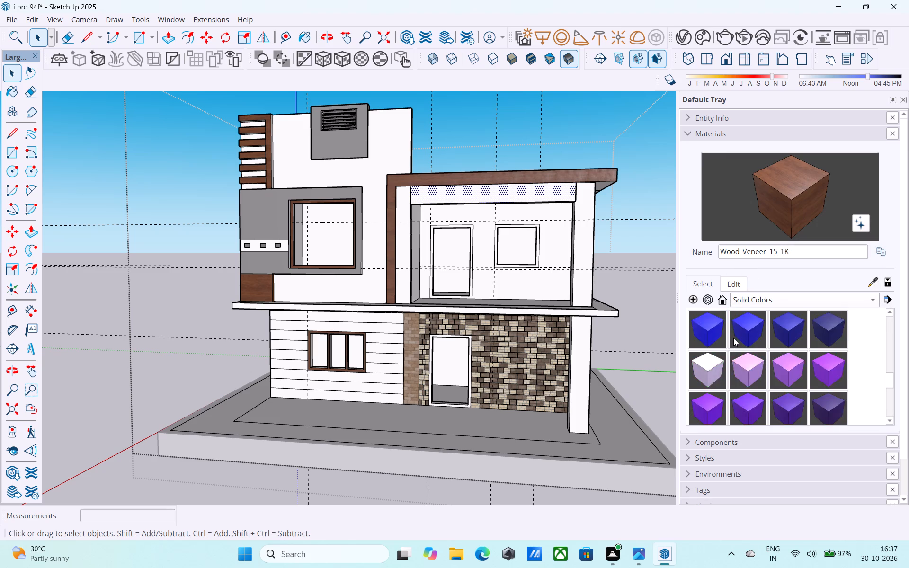
scroll(733, 338, down, 6)
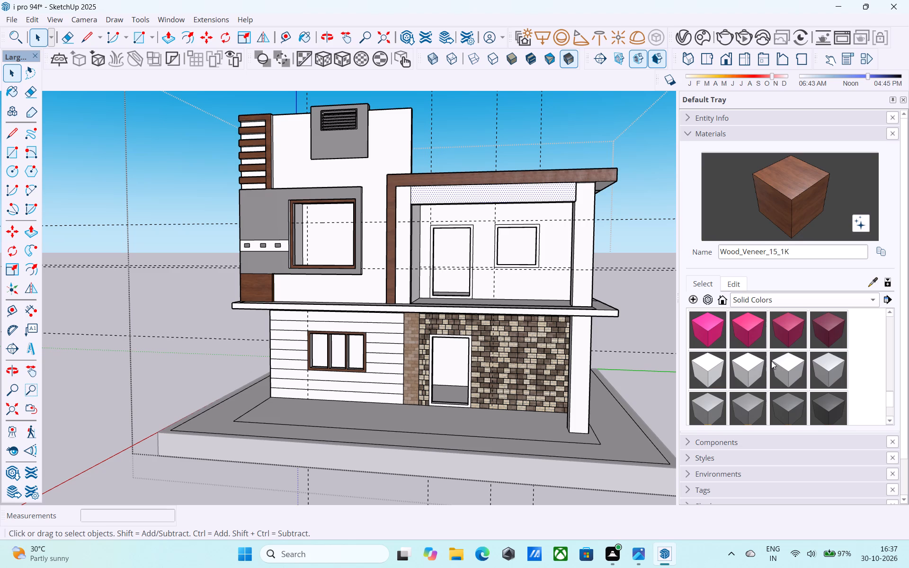
click(777, 361)
middle_drag(357, 387, 361, 362)
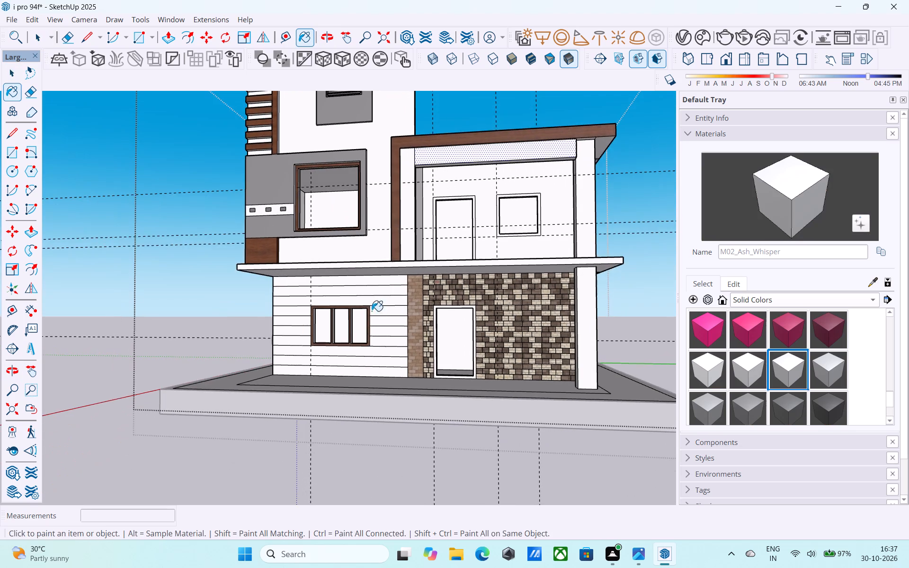
scroll(374, 286, up, 5)
click(381, 277)
click(386, 289)
click(392, 310)
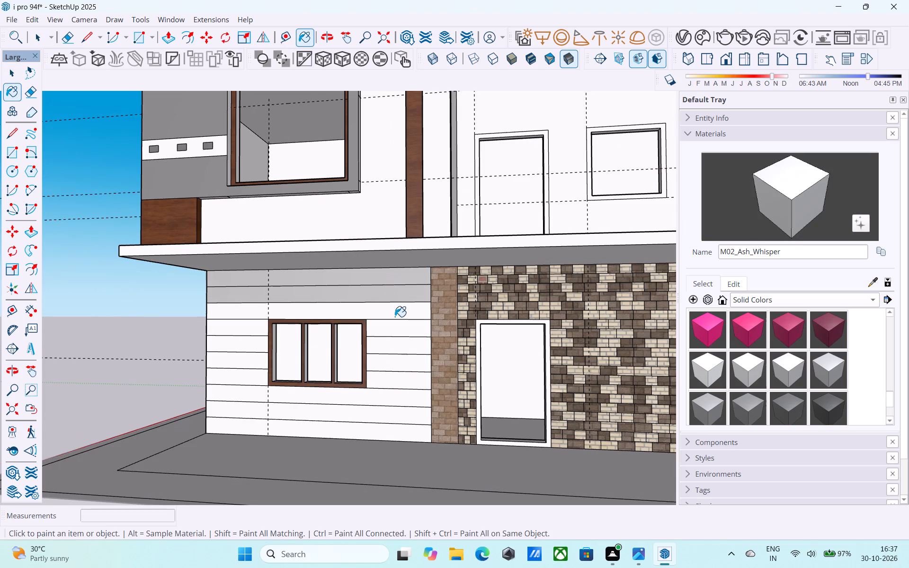
click(400, 333)
click(406, 344)
click(251, 330)
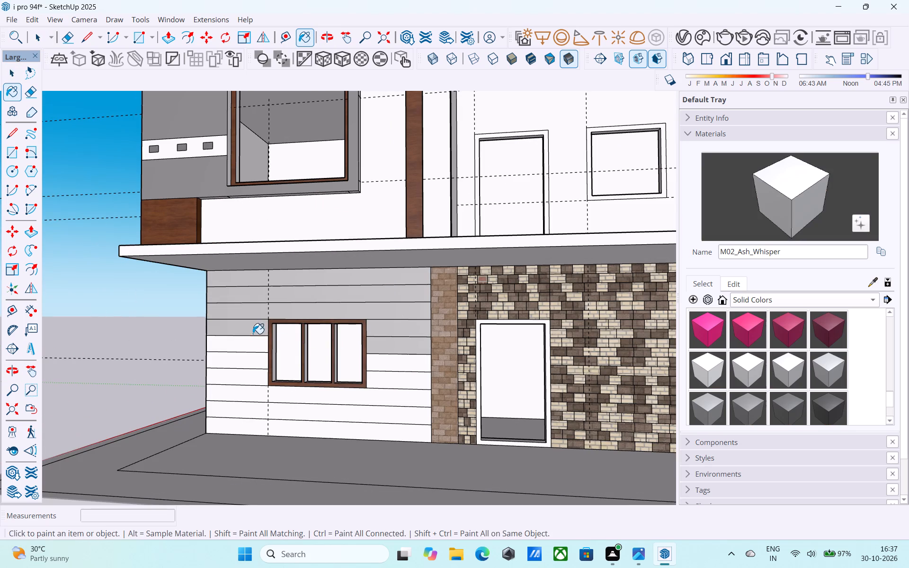
click(256, 345)
click(253, 367)
click(256, 376)
click(254, 397)
click(402, 374)
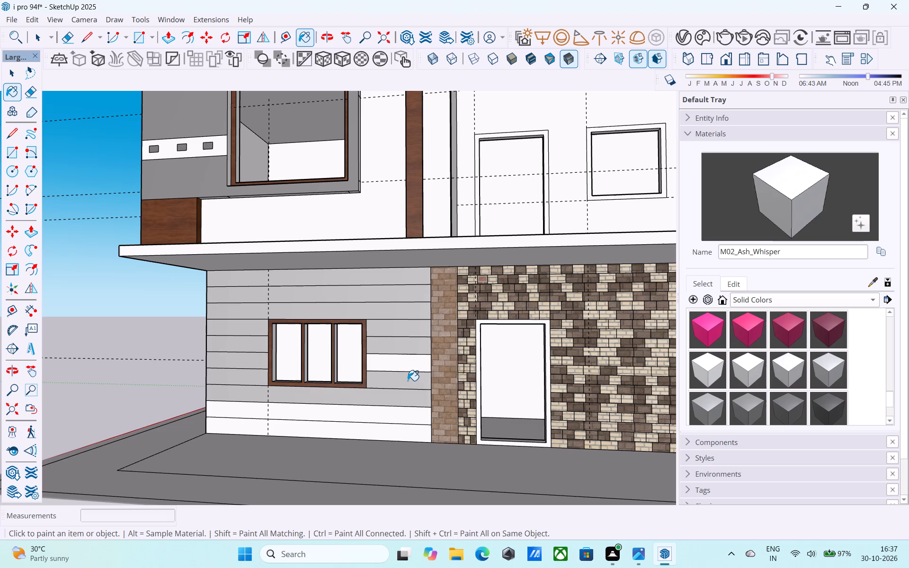
click(408, 367)
click(352, 417)
click(348, 435)
Examine the whole house exterior with the painted ground-floor siding from the front and above.
scroll(348, 419, down, 11)
middle_drag(358, 425, 358, 426)
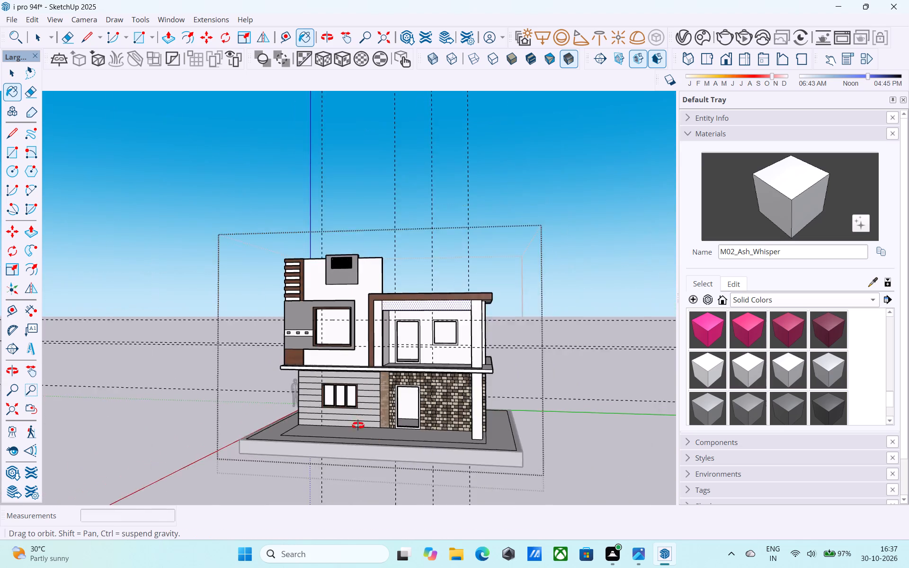
middle_drag(358, 426, 383, 411)
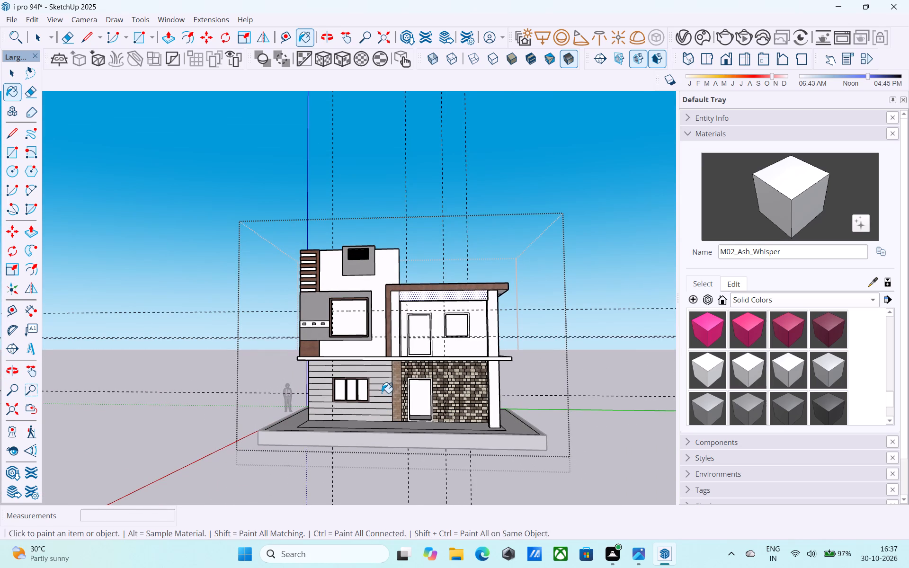
scroll(385, 382, up, 5)
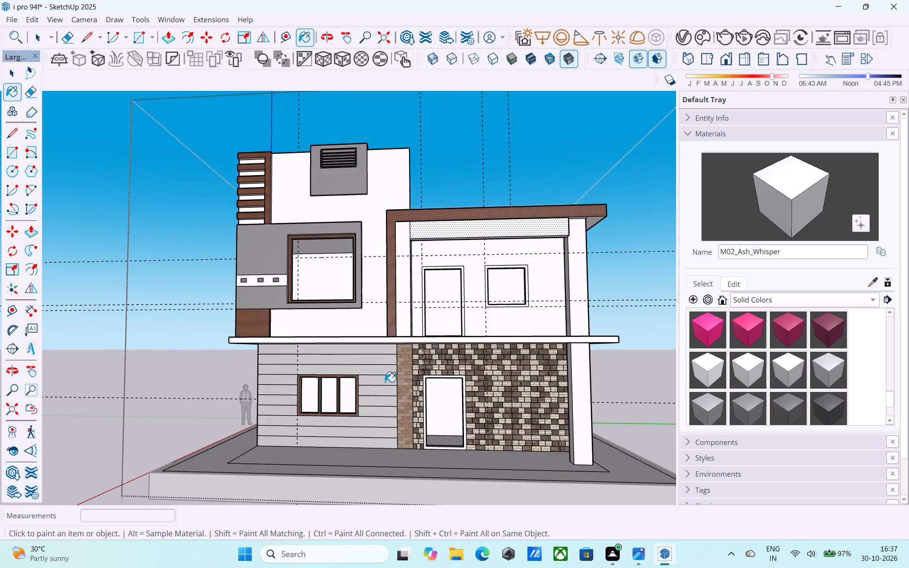
scroll(387, 381, down, 6)
middle_drag(398, 391, 413, 449)
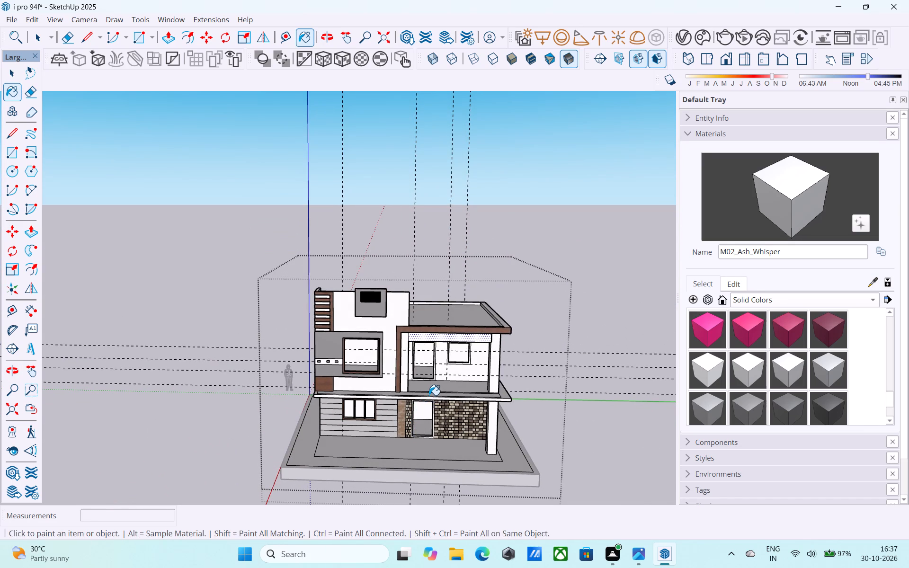
middle_drag(429, 395, 432, 379)
Draw a vertical line on the upper wall from the grey window surround's underside, near the window's inner edge, down to the ledge.
scroll(390, 385, up, 6)
shift+middle_drag(397, 396, 395, 312)
scroll(354, 273, up, 4)
shift+middle_drag(353, 266, 359, 290)
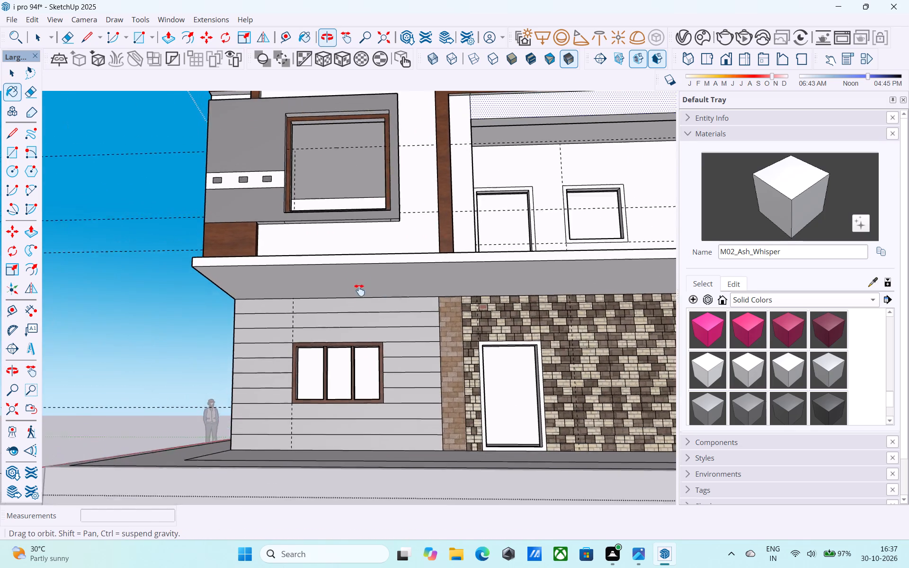
shift+middle_drag(359, 290, 379, 343)
scroll(382, 334, up, 6)
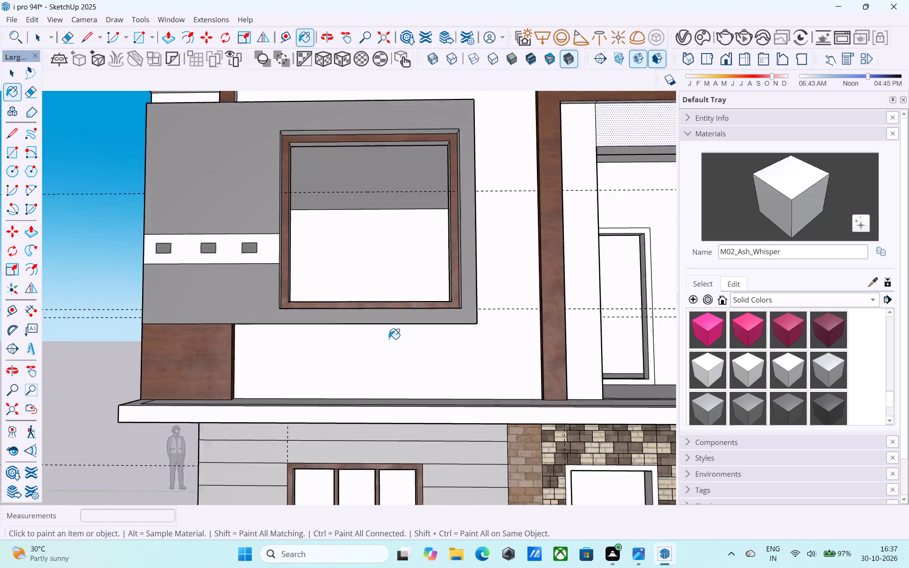
scroll(389, 339, up, 6)
shift+middle_drag(393, 348, 393, 312)
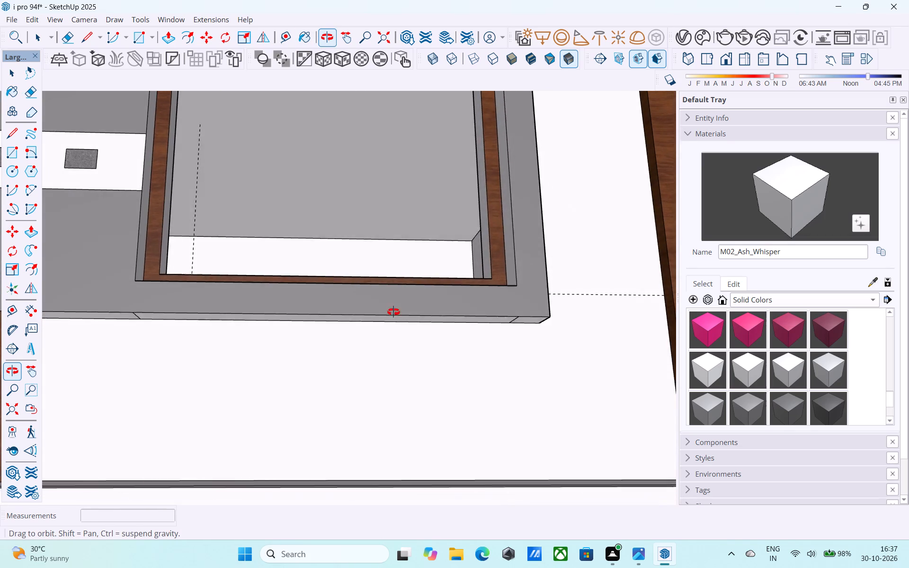
shift+middle_drag(393, 312, 432, 302)
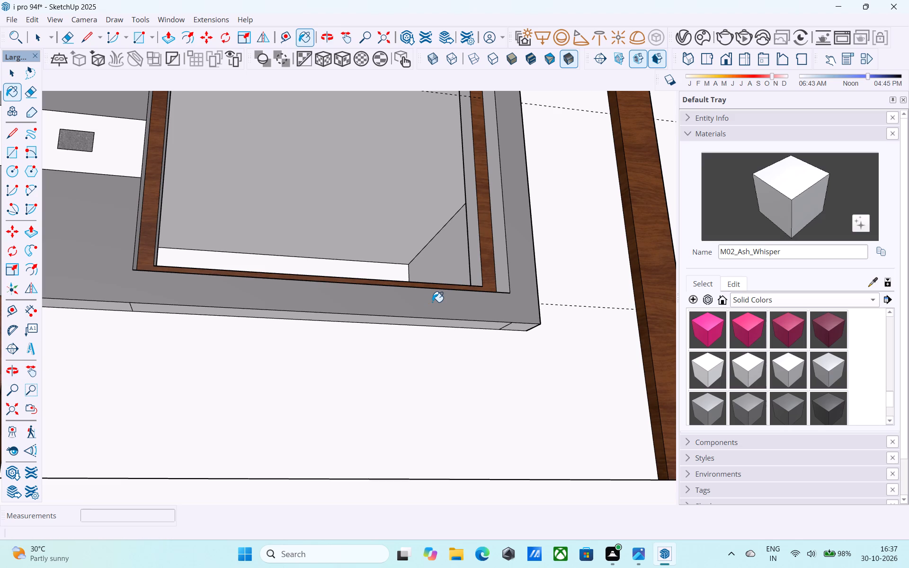
scroll(433, 302, up, 1)
key(l)
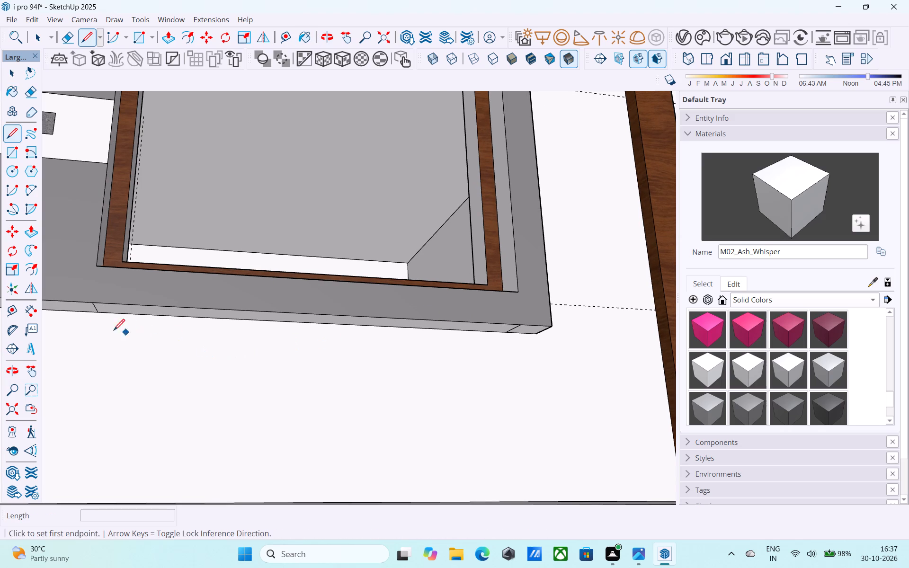
click(98, 313)
scroll(100, 305, down, 5)
shift+middle_drag(100, 366, 137, 331)
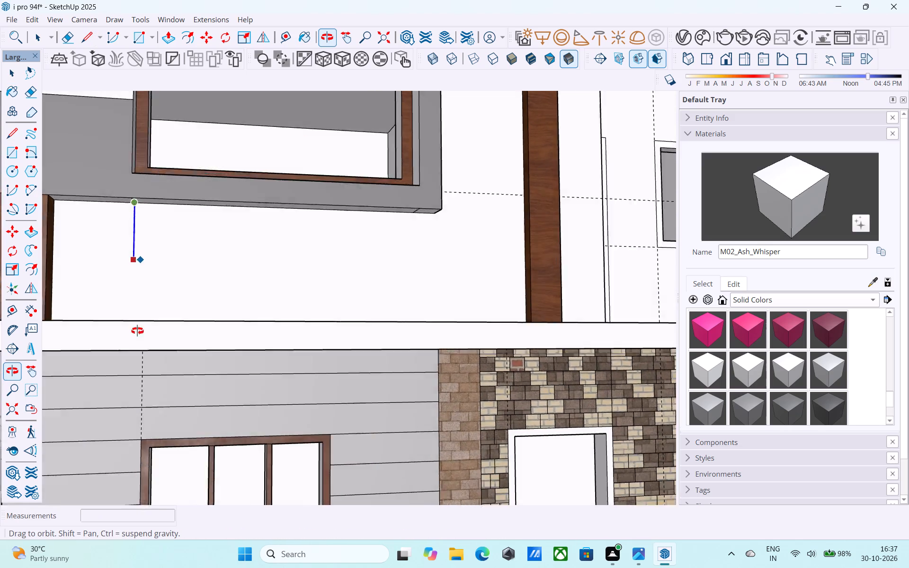
shift+middle_drag(137, 331, 151, 408)
click(135, 324)
scroll(137, 322, down, 2)
shift+middle_drag(137, 322, 138, 328)
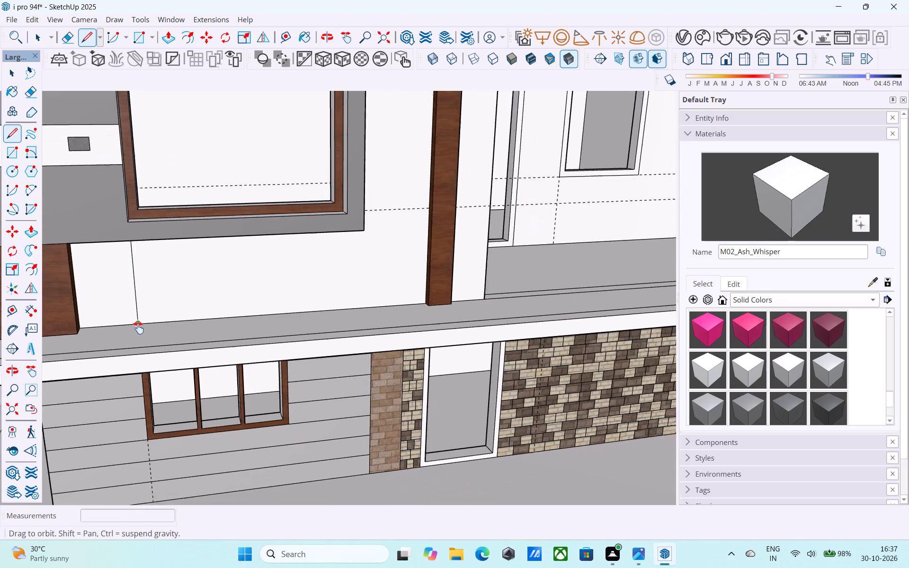
shift+middle_drag(138, 328, 152, 346)
scroll(152, 346, up, 2)
Copy the vertical line below the window 6' along the surround's underside, dividing the span into 20 equal spaces.
key(space)
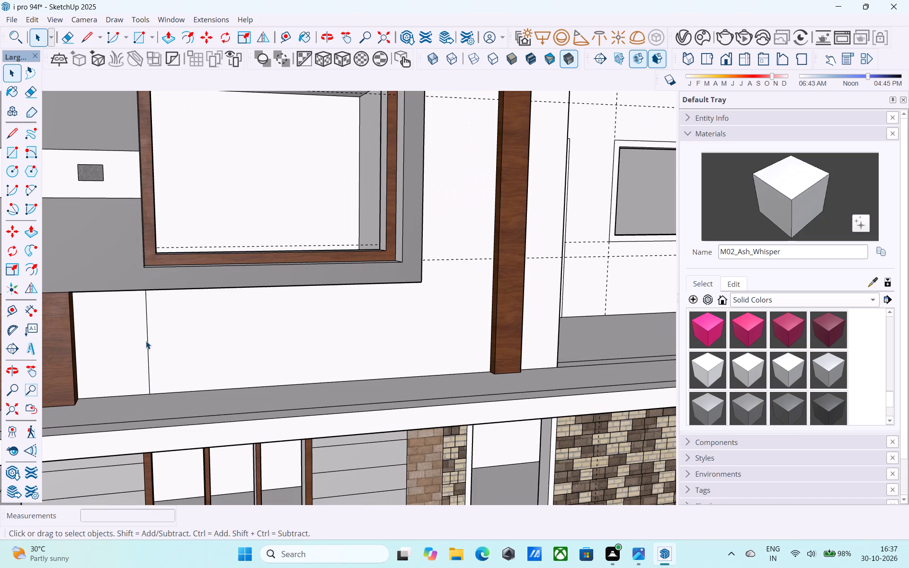
click(147, 340)
key(m)
scroll(147, 340, down, 1)
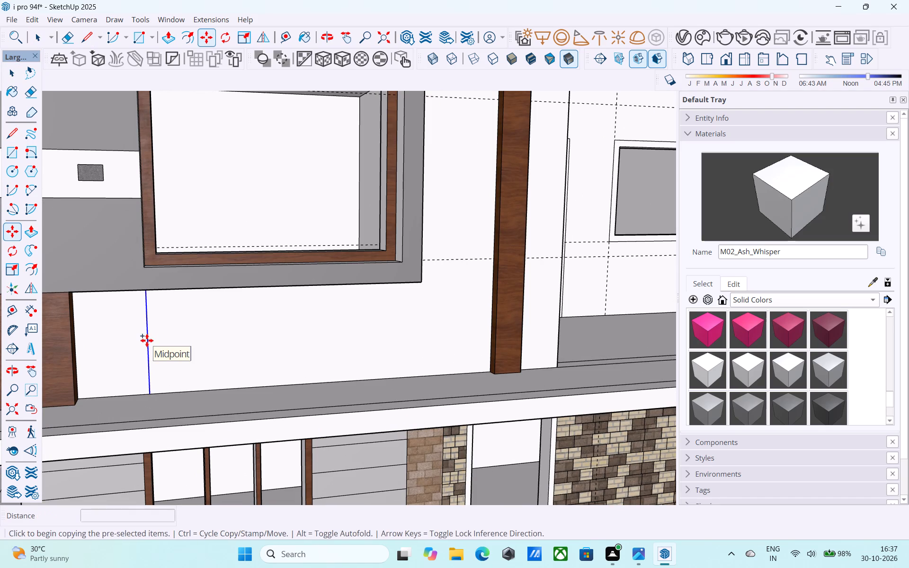
shift+middle_drag(147, 340, 147, 267)
scroll(157, 342, up, 4)
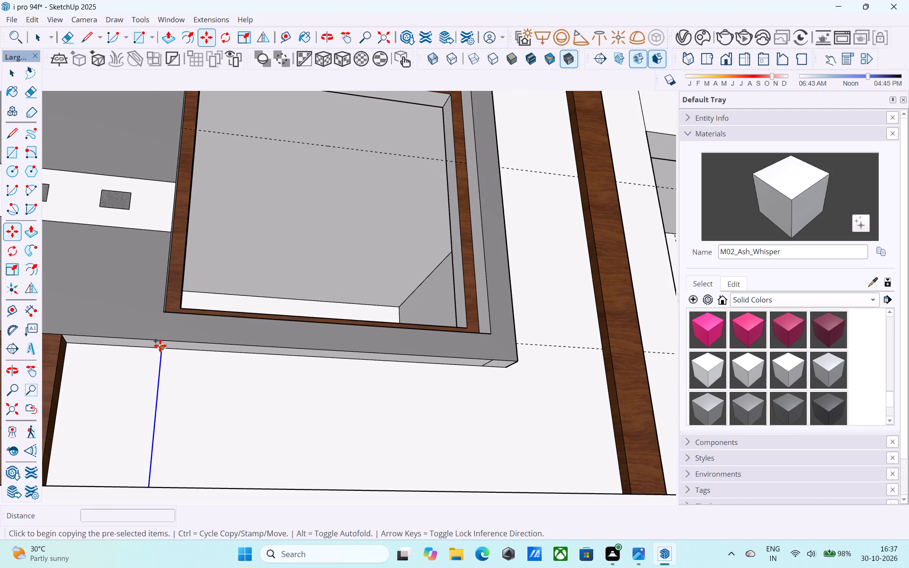
scroll(166, 361, up, 2)
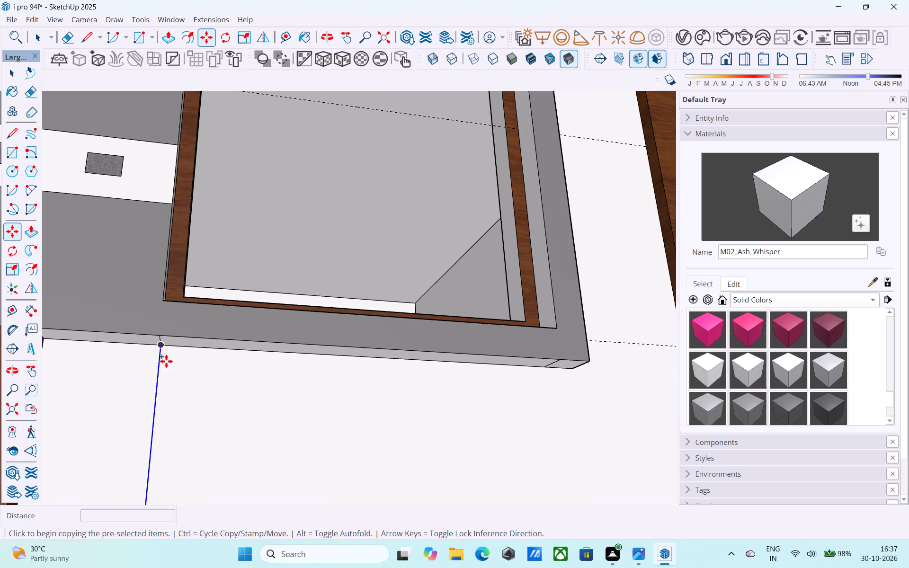
click(162, 347)
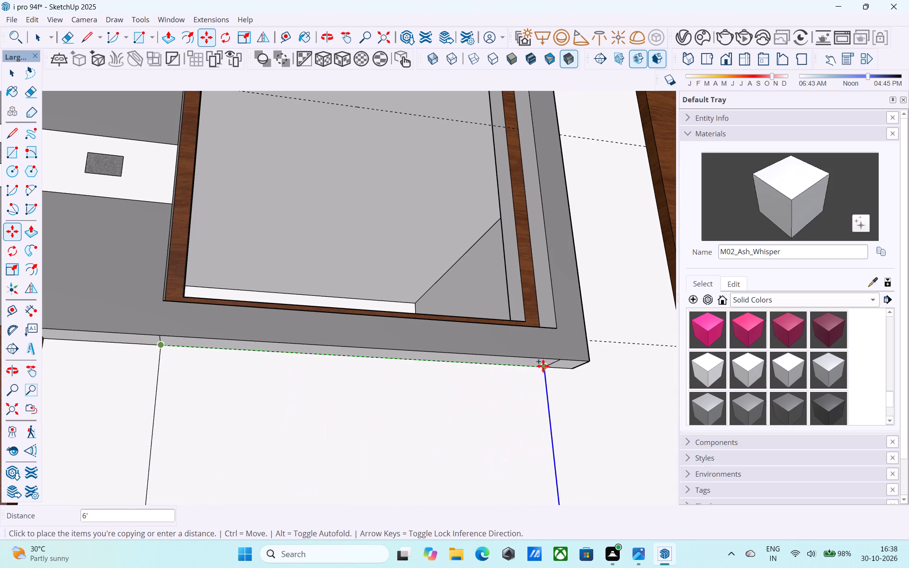
click(544, 366)
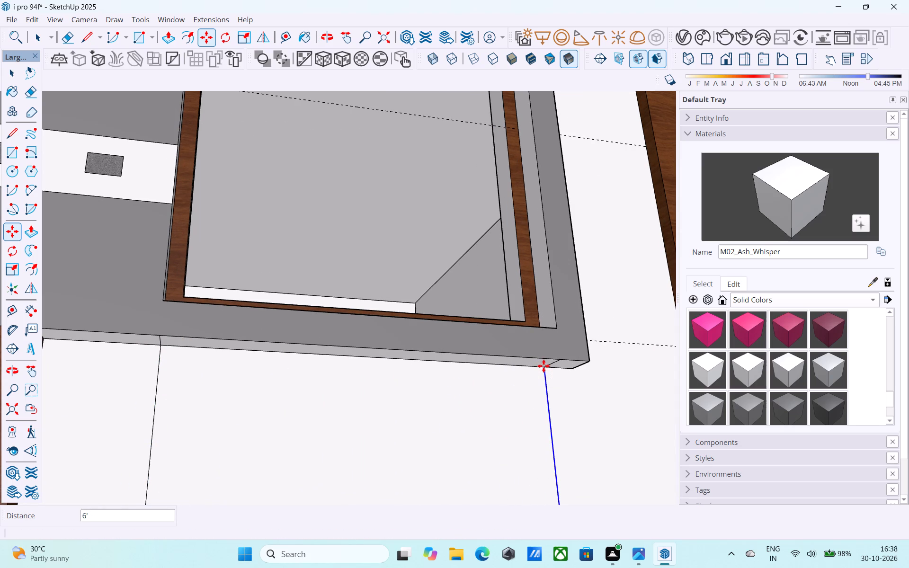
key(slash)
text(10)
key(Return)
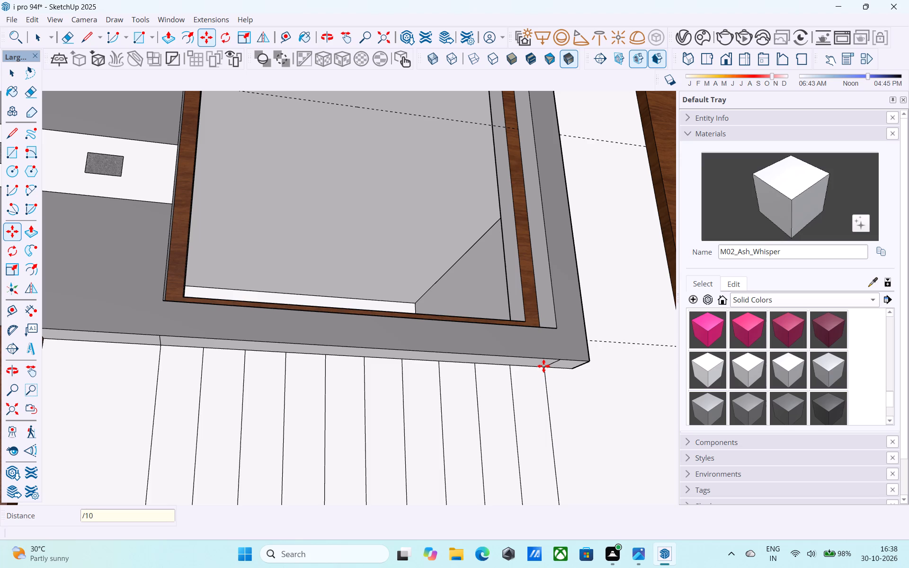
text(/20)
key(Return)
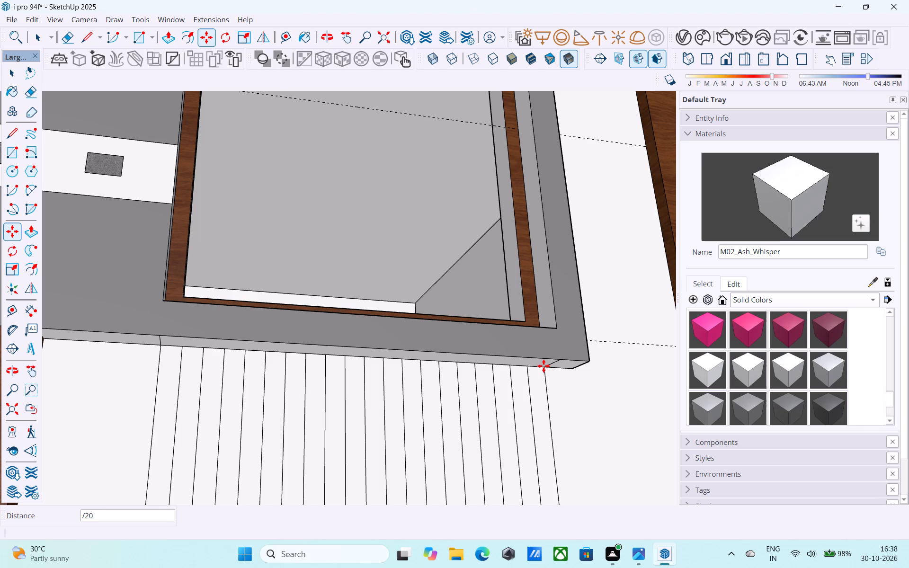
Paint every second strip below the window surround with the wood material Wood_Veneer_15_1K, starting with the strip nearest the wooden panel.
click(763, 297)
click(764, 325)
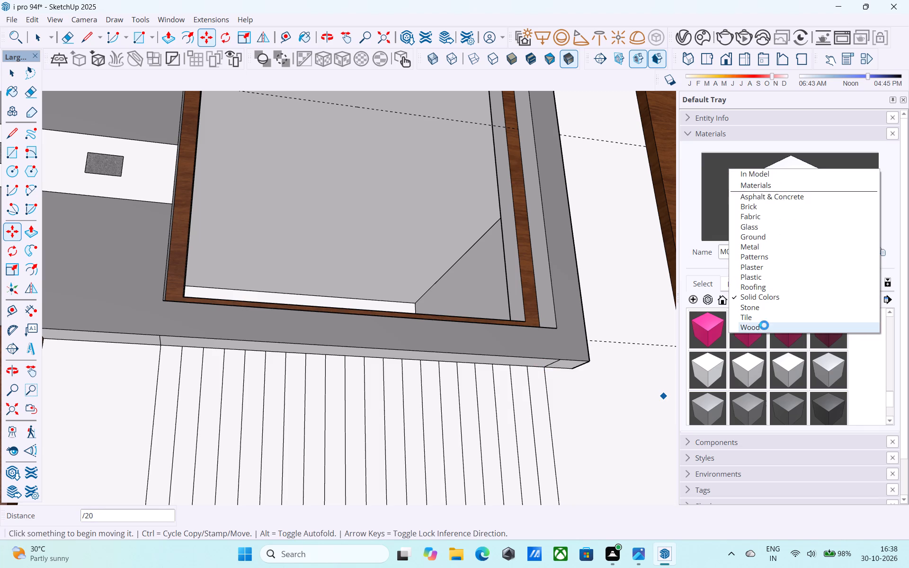
click(749, 365)
scroll(546, 232, down, 4)
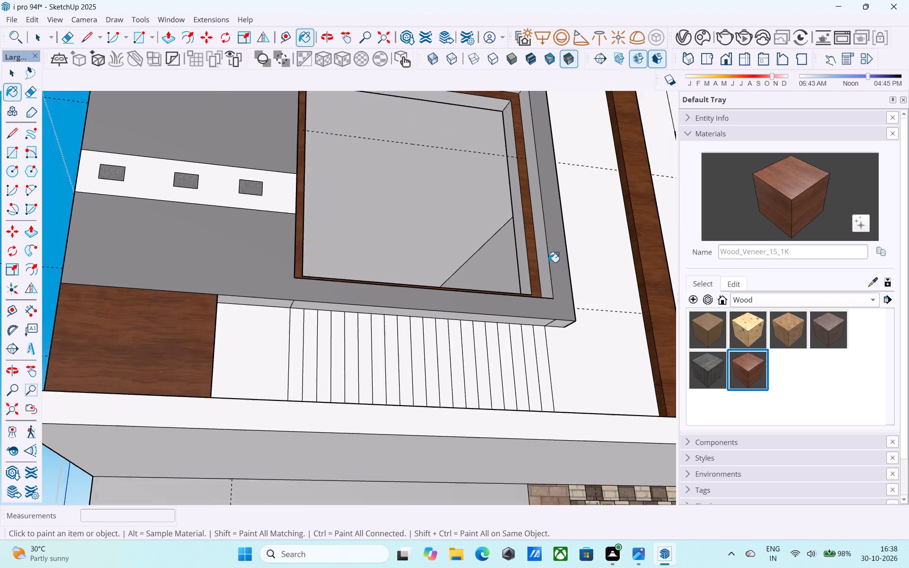
scroll(548, 262, down, 2)
middle_drag(499, 333, 452, 409)
scroll(365, 339, up, 5)
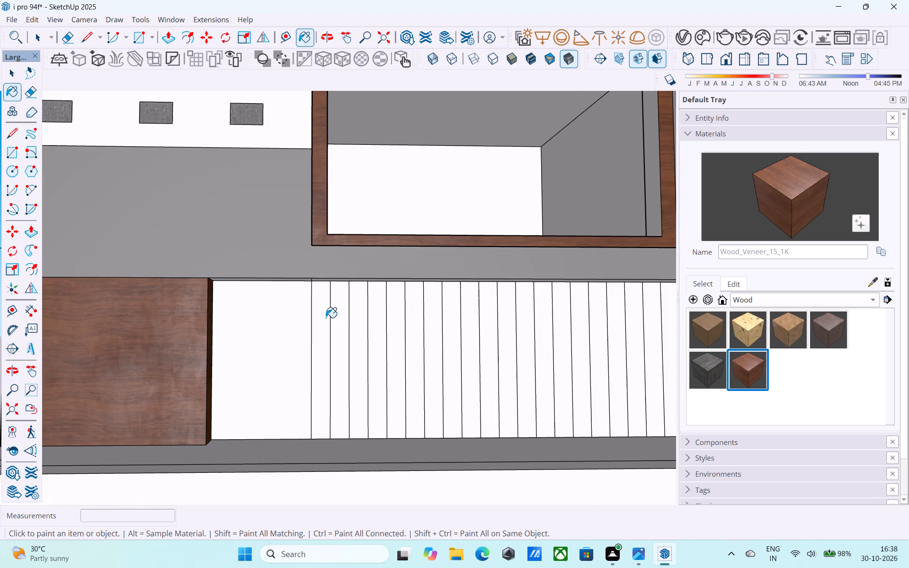
click(326, 318)
click(356, 316)
click(400, 311)
click(434, 311)
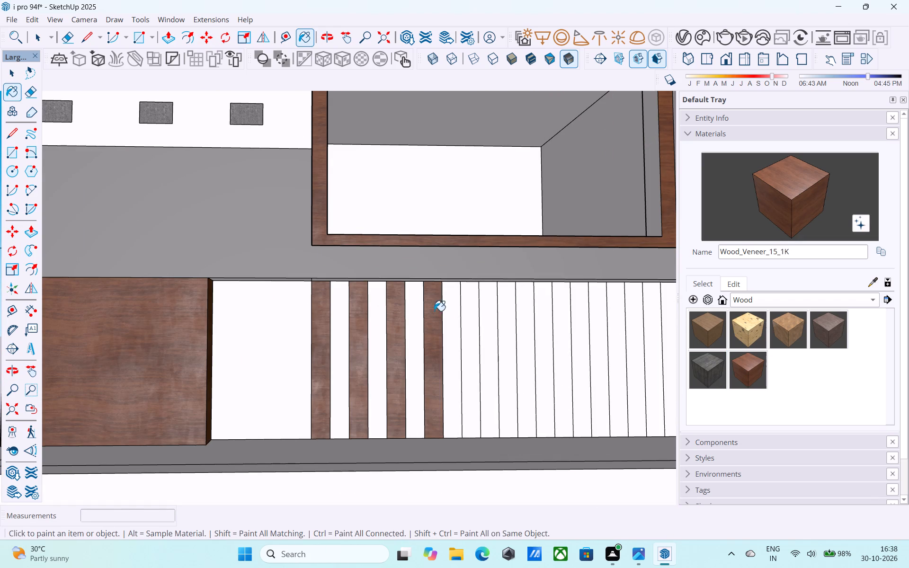
click(474, 324)
click(512, 326)
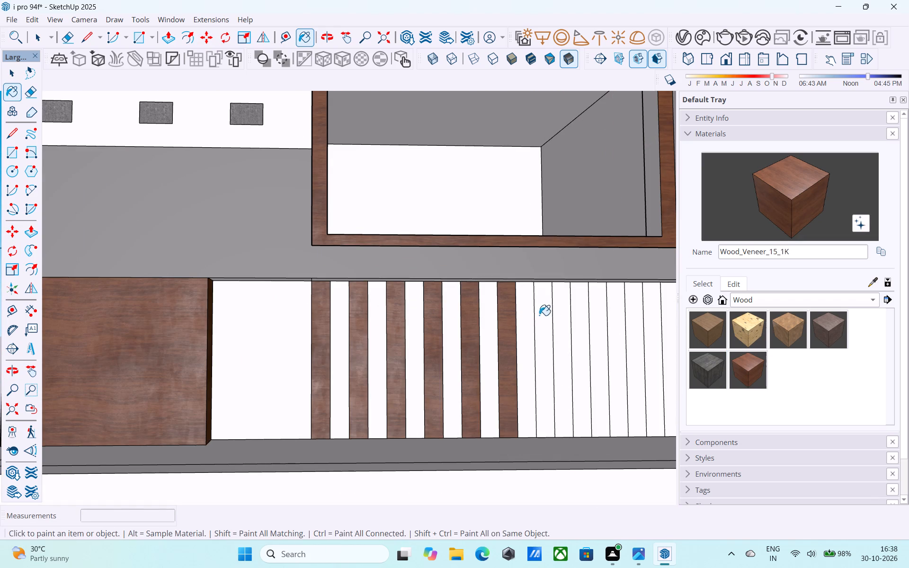
click(539, 315)
click(580, 302)
click(619, 310)
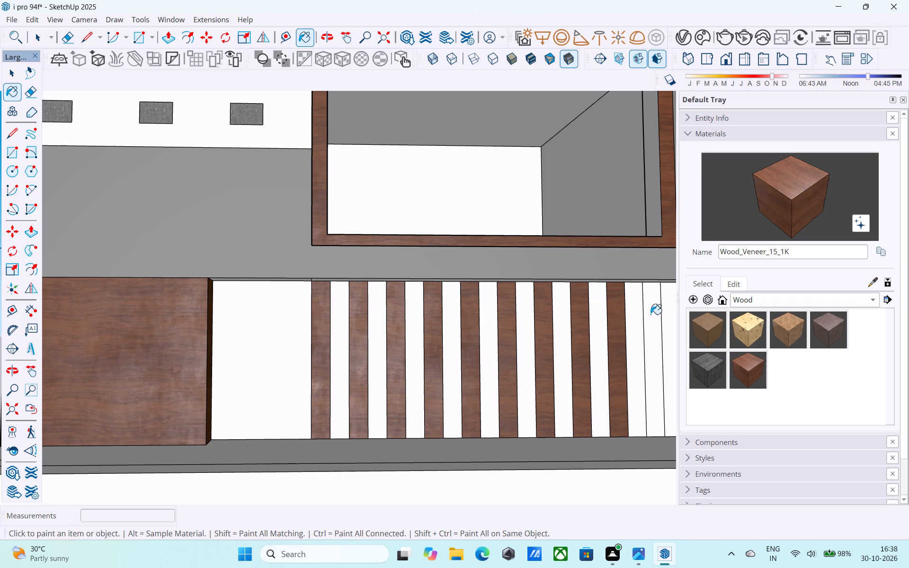
click(652, 314)
Examine the front facade from several angles and distances, including the new wood strips below the upper window.
scroll(405, 279, down, 5)
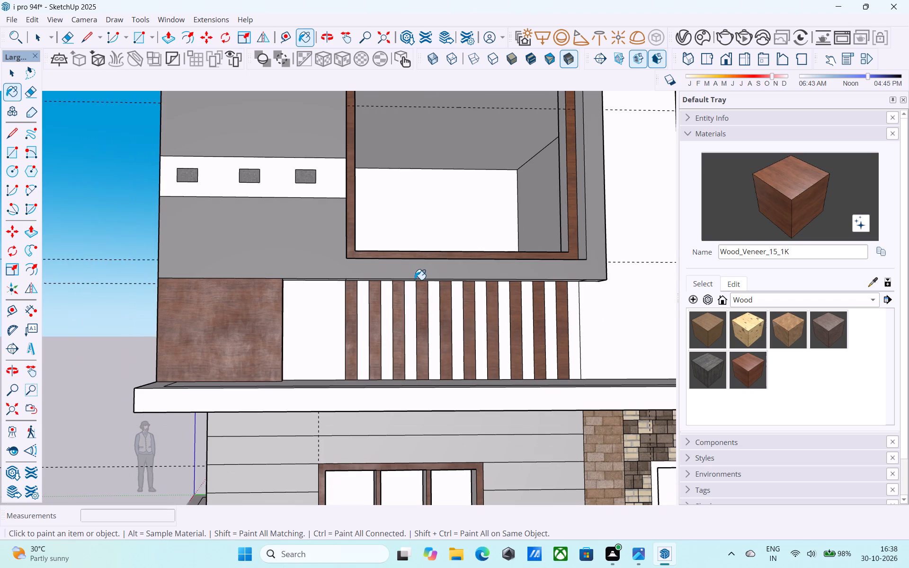
scroll(415, 280, down, 3)
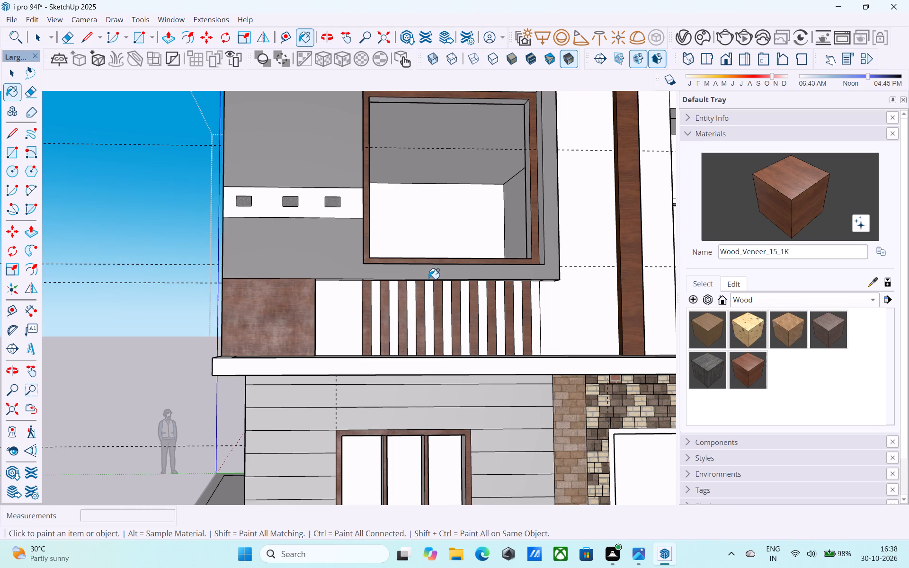
scroll(429, 278, down, 6)
middle_drag(430, 279, 438, 288)
middle_drag(439, 302, 408, 309)
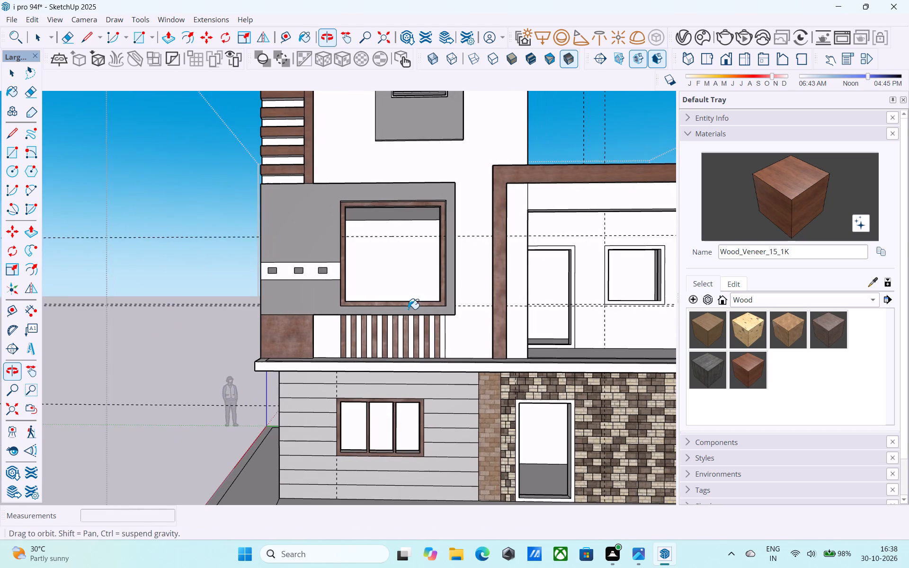
scroll(501, 289, down, 6)
middle_drag(501, 289, 486, 280)
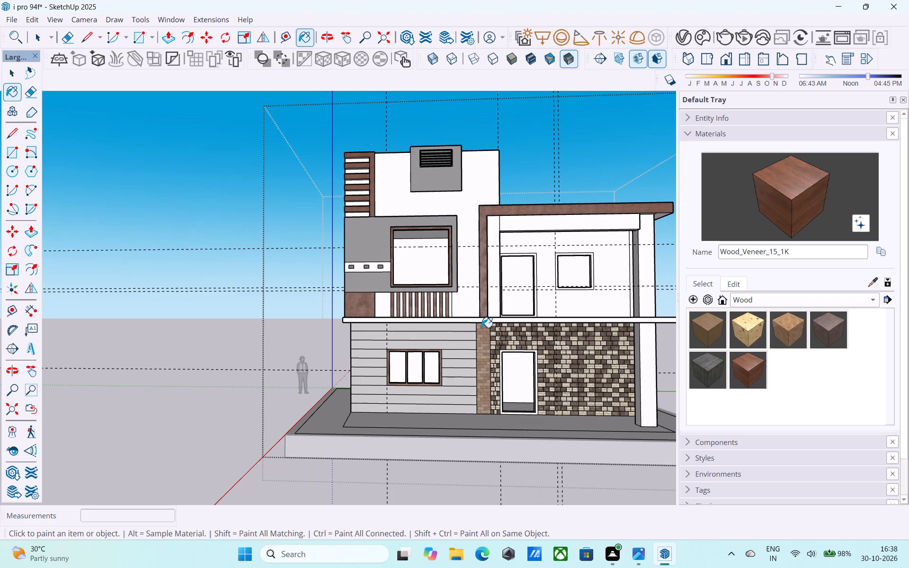
middle_drag(487, 331, 465, 375)
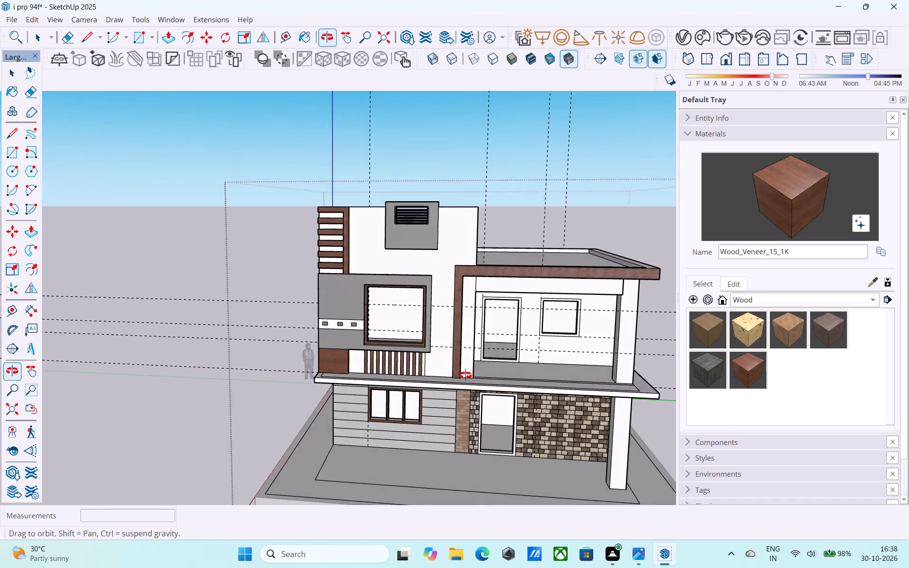
middle_drag(465, 375, 424, 375)
scroll(409, 377, up, 1)
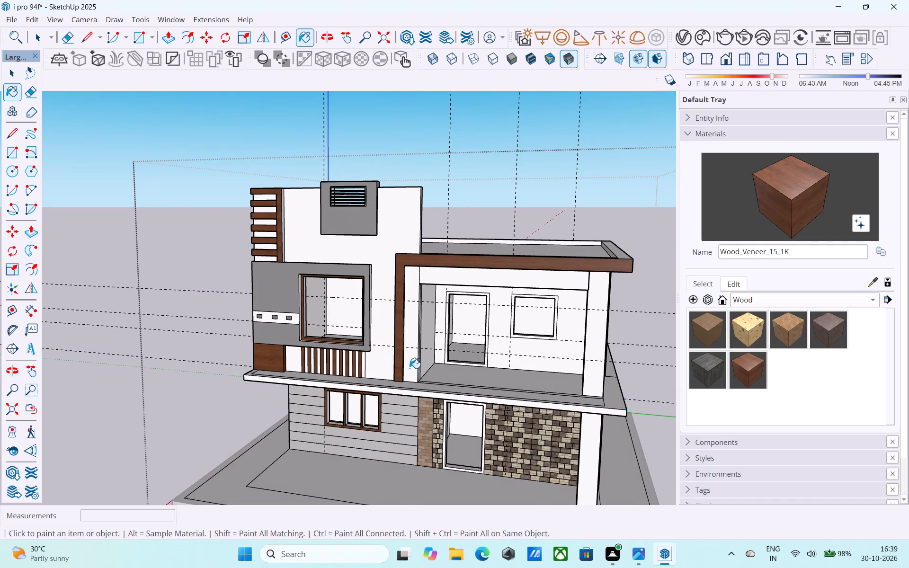
scroll(409, 369, down, 12)
middle_drag(421, 380, 486, 364)
scroll(456, 373, up, 5)
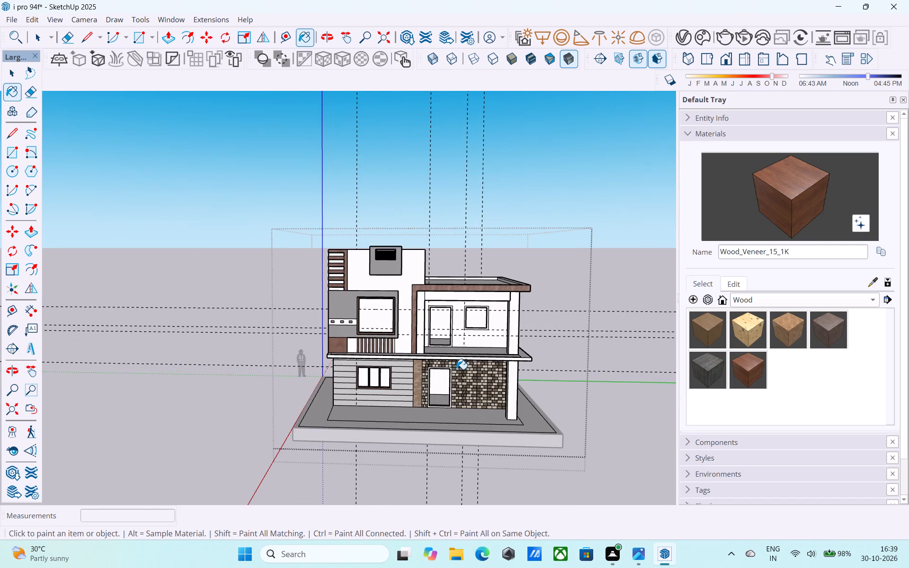
scroll(365, 357, up, 14)
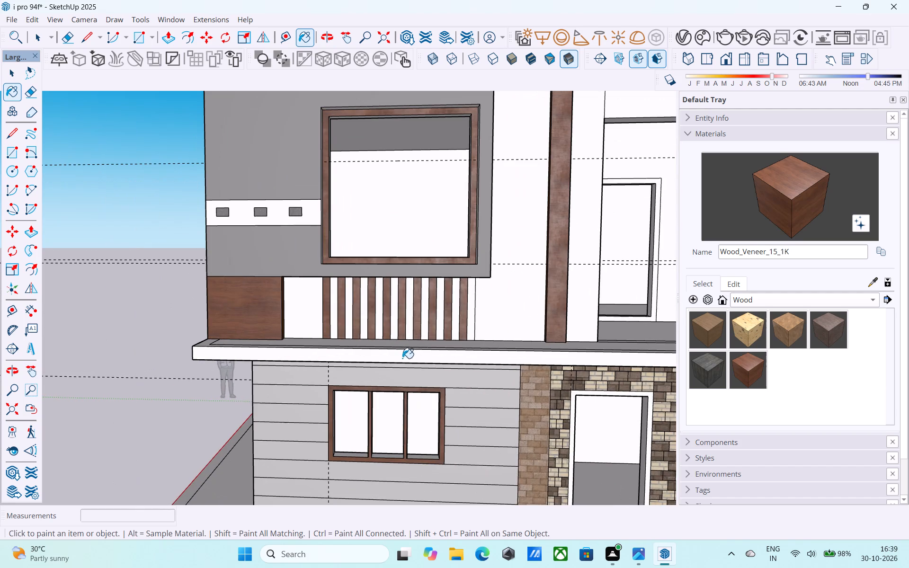
middle_drag(472, 363, 432, 370)
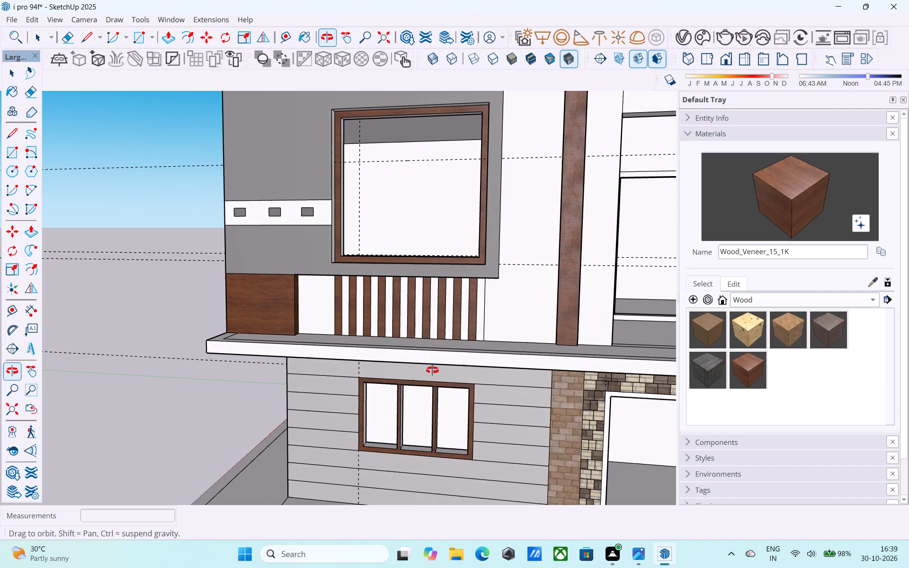
middle_drag(432, 370, 501, 358)
scroll(501, 358, down, 2)
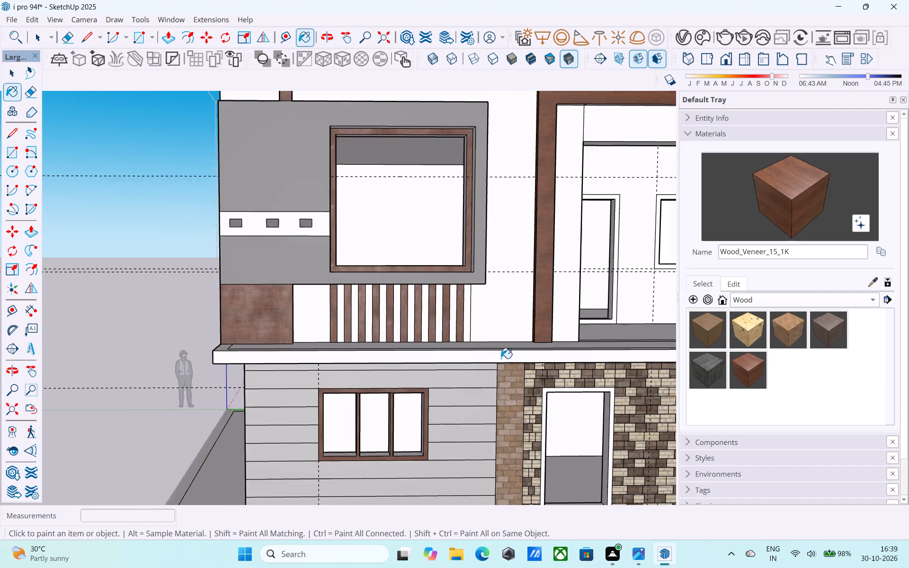
Push/pull the upper window surround's bottom reveal and the frame's inner sill face up by 3" each.
scroll(501, 358, down, 6)
middle_drag(500, 362, 550, 411)
scroll(542, 383, up, 13)
key(space)
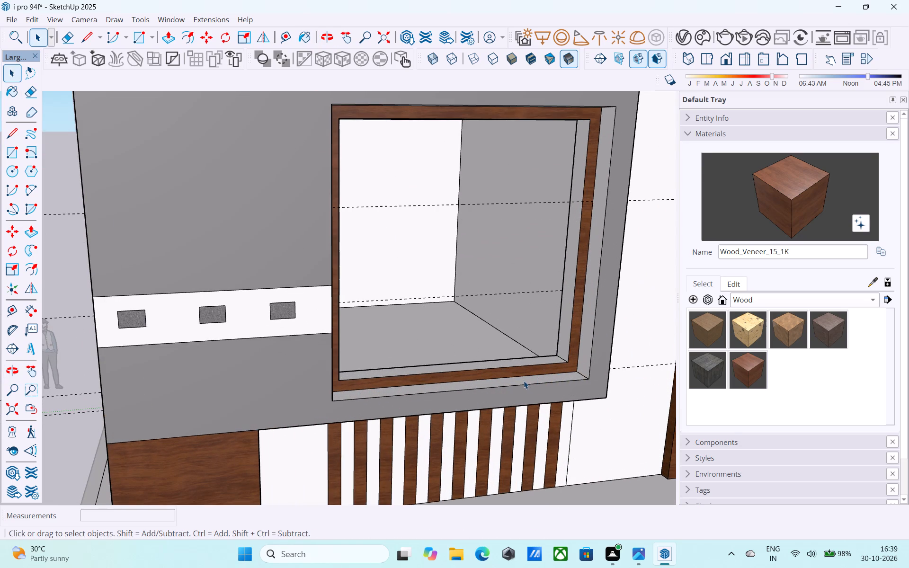
click(524, 381)
scroll(524, 381, up, 3)
key(p)
click(524, 381)
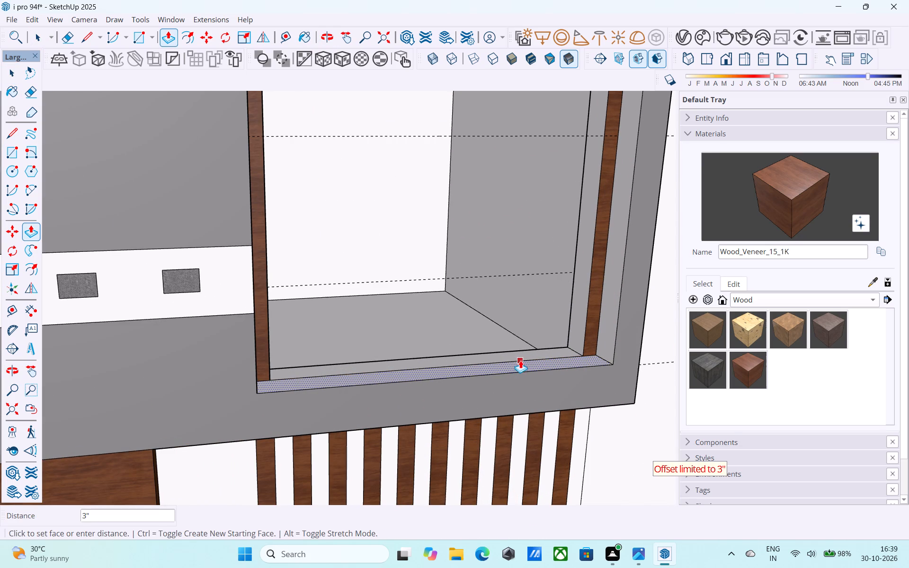
click(519, 356)
key(space)
click(517, 355)
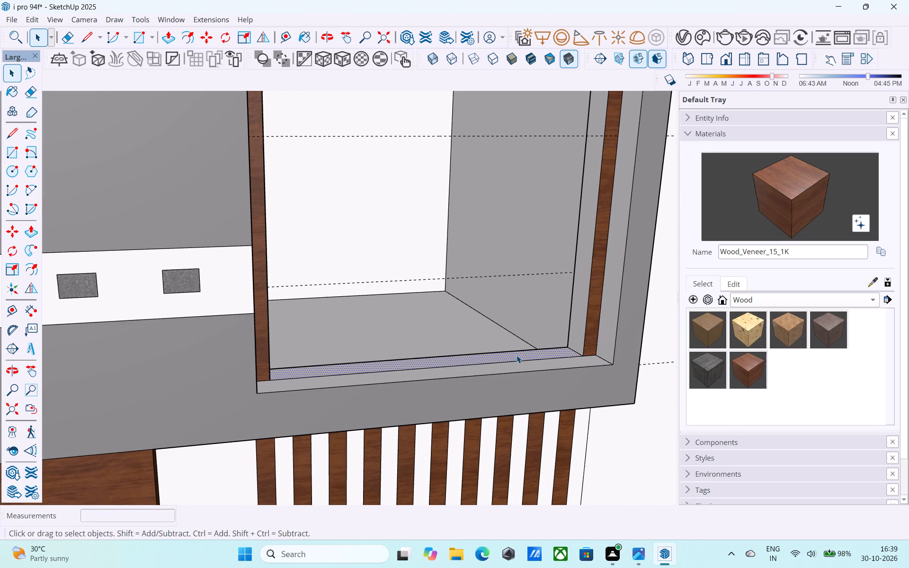
key(p)
double_click(517, 355)
key(space)
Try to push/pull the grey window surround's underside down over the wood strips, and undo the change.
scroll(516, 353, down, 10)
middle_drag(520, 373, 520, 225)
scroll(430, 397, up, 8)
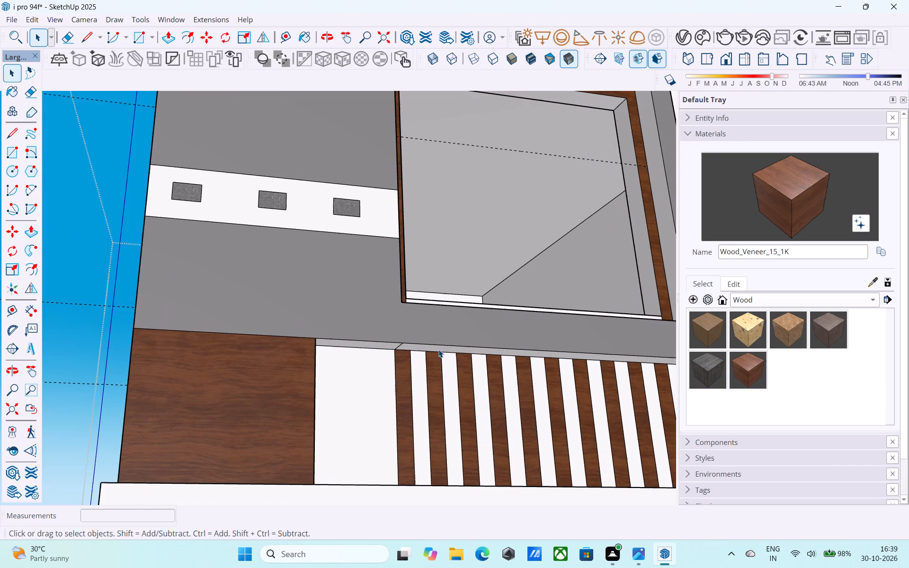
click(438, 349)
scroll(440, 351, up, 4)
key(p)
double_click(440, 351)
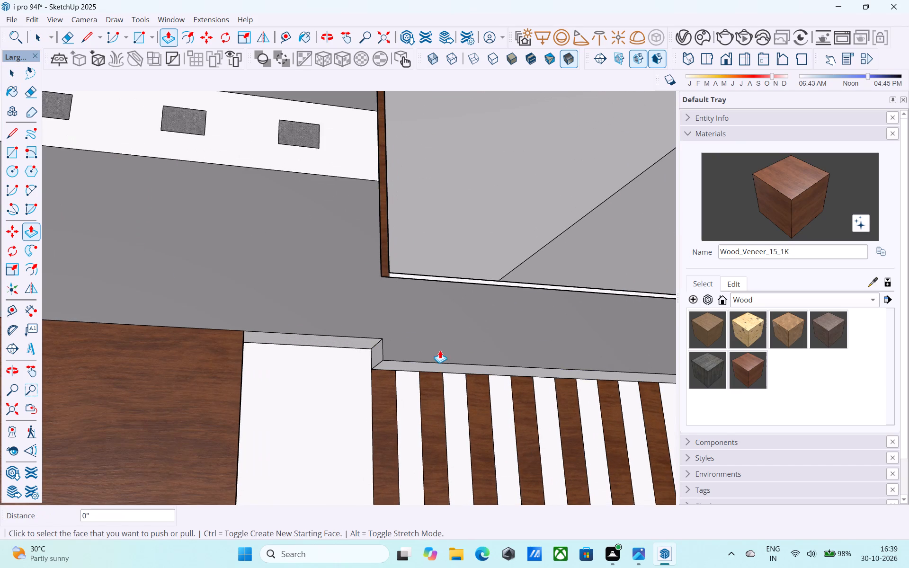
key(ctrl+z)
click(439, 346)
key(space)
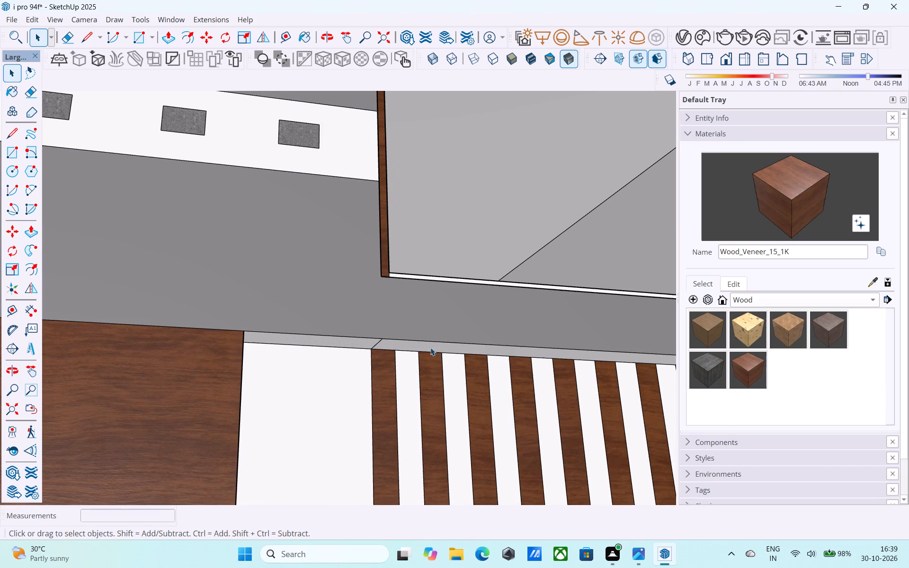
Paint the unpainted front face of the upper window frame's bottom rail with Wood_Veneer_15_1K.
scroll(413, 356, down, 14)
middle_drag(401, 358, 334, 478)
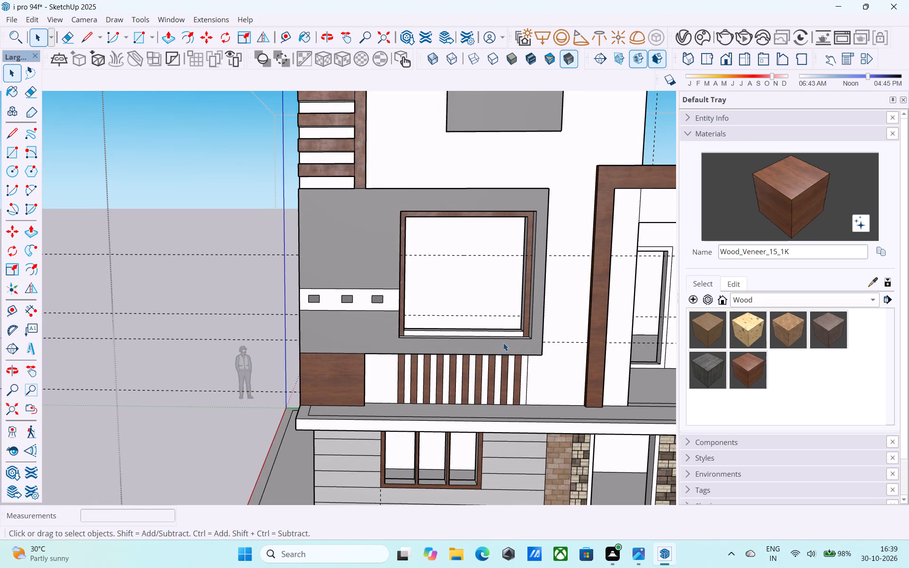
click(797, 172)
scroll(561, 326, up, 9)
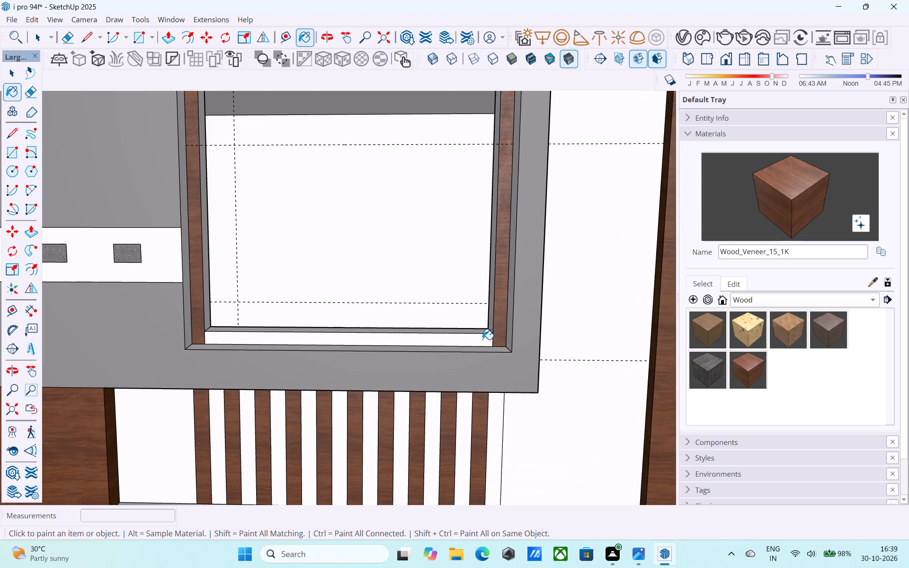
click(481, 339)
scroll(480, 339, down, 6)
key(space)
Save the model.
key(ctrl+s)
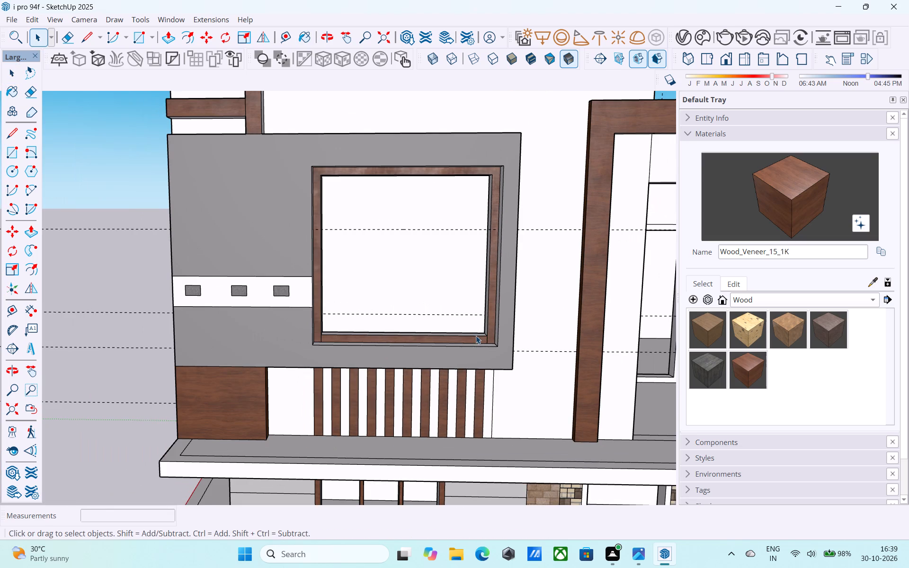
Examine the whole house exterior from several front angles, checking the painted facade, window surround, wood slats, balcony and stone-clad ground floor.
key(space)
scroll(476, 336, down, 6)
middle_drag(478, 335, 345, 339)
scroll(343, 338, down, 6)
middle_drag(358, 358, 349, 320)
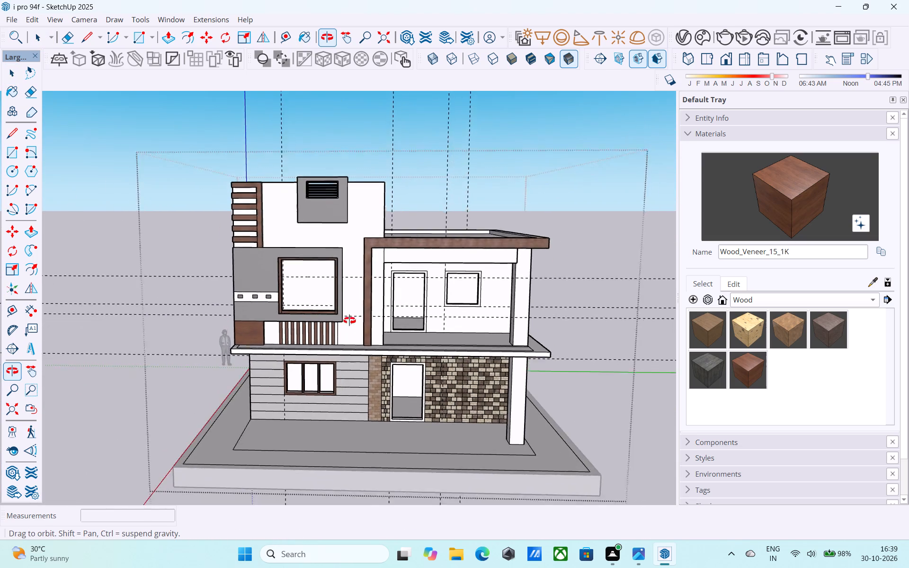
middle_drag(349, 320, 390, 286)
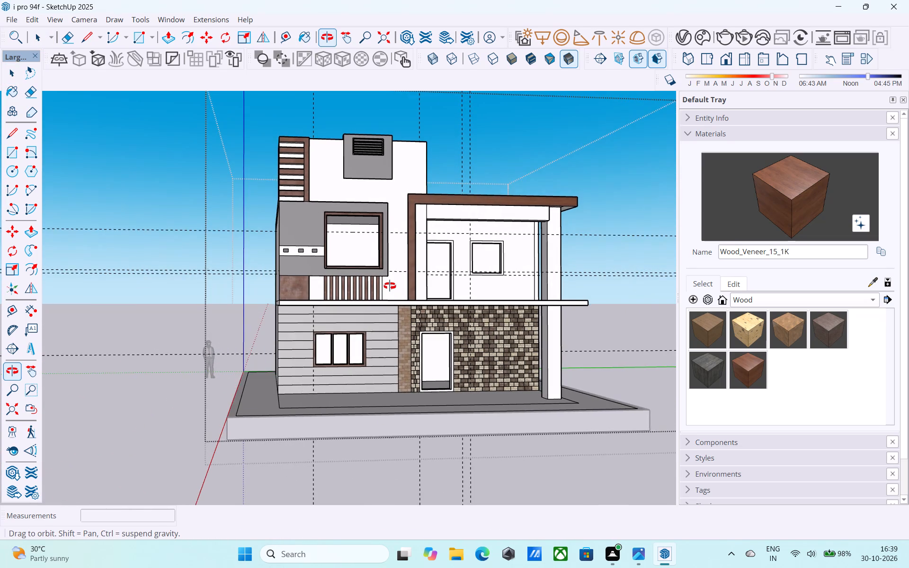
middle_drag(390, 286, 367, 301)
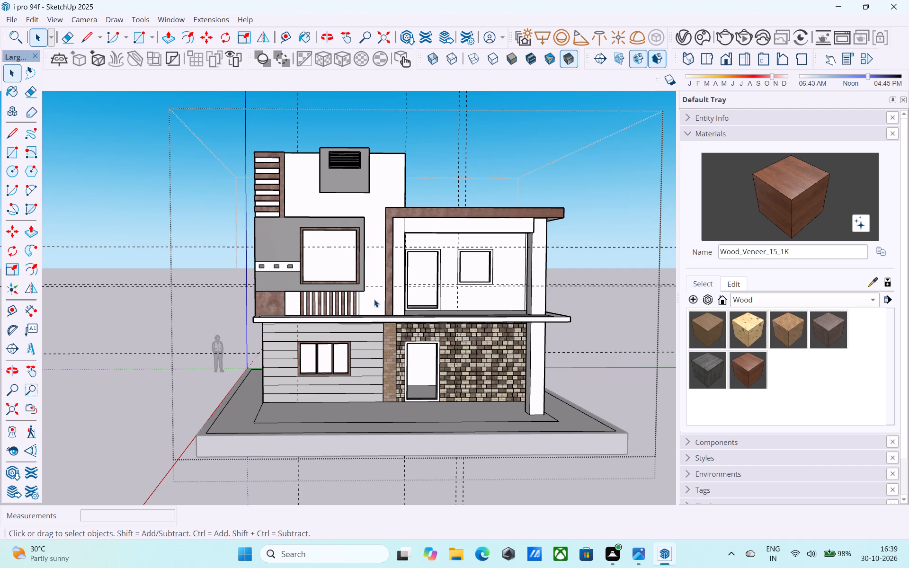
scroll(384, 298, down, 2)
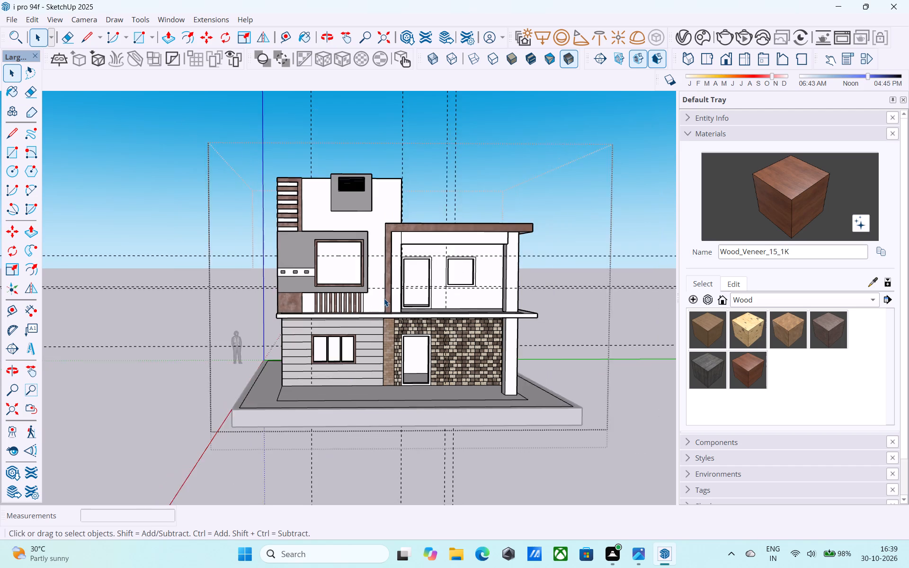
shift+middle_drag(384, 298, 446, 283)
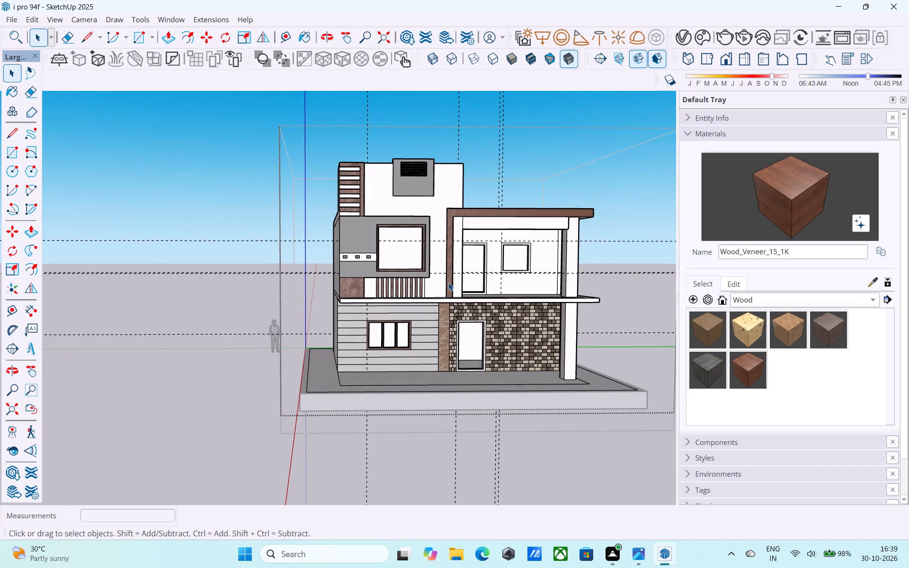
middle_drag(442, 283, 356, 310)
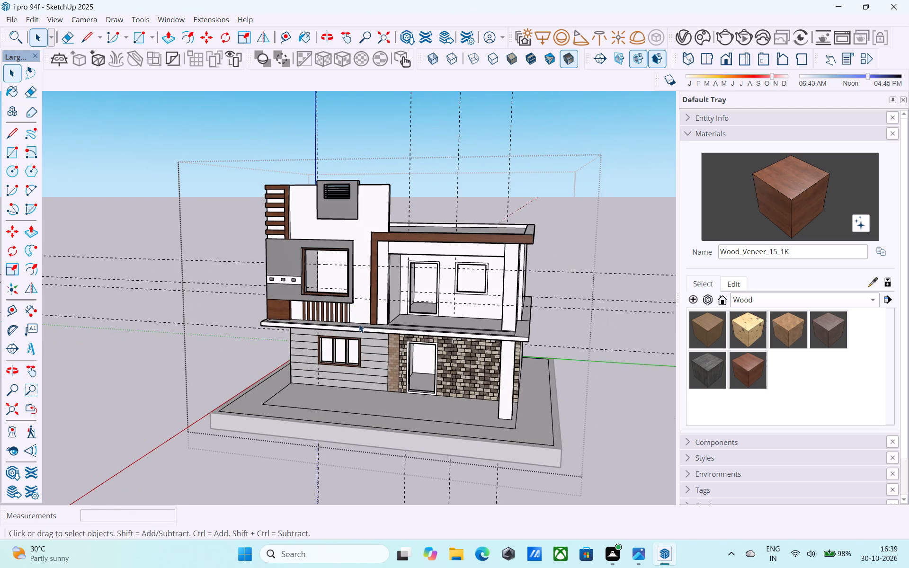
middle_drag(393, 296, 429, 232)
scroll(429, 232, up, 1)
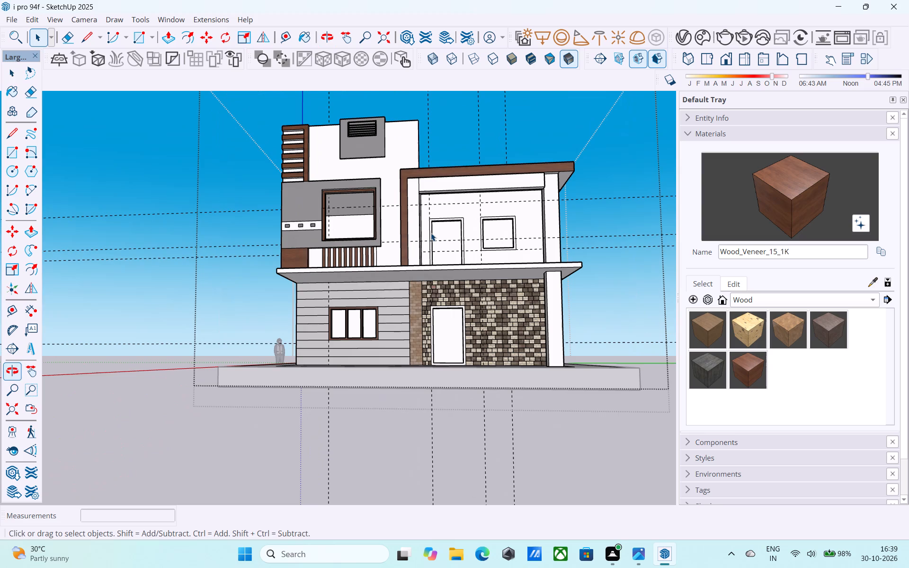
scroll(422, 247, down, 5)
middle_drag(451, 289, 473, 323)
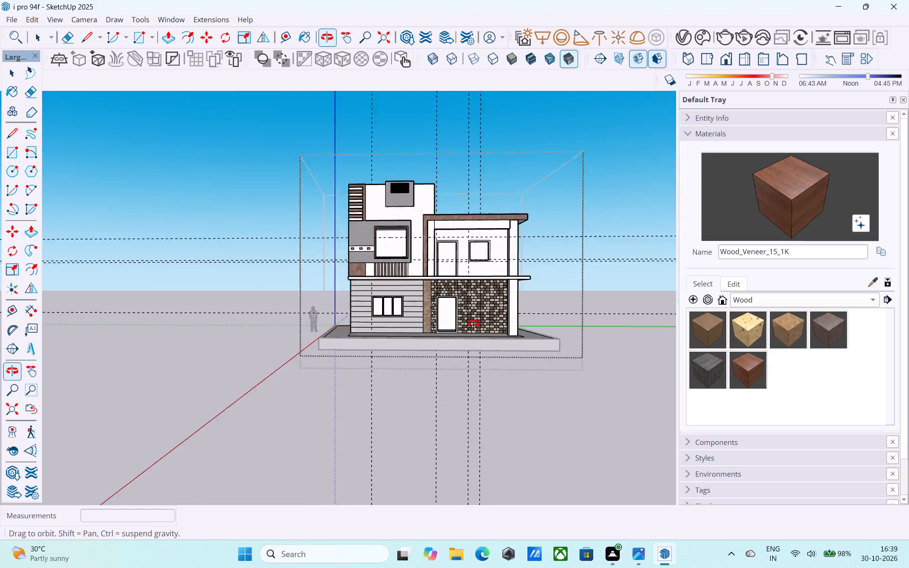
middle_drag(473, 323, 448, 335)
middle_drag(428, 334, 426, 332)
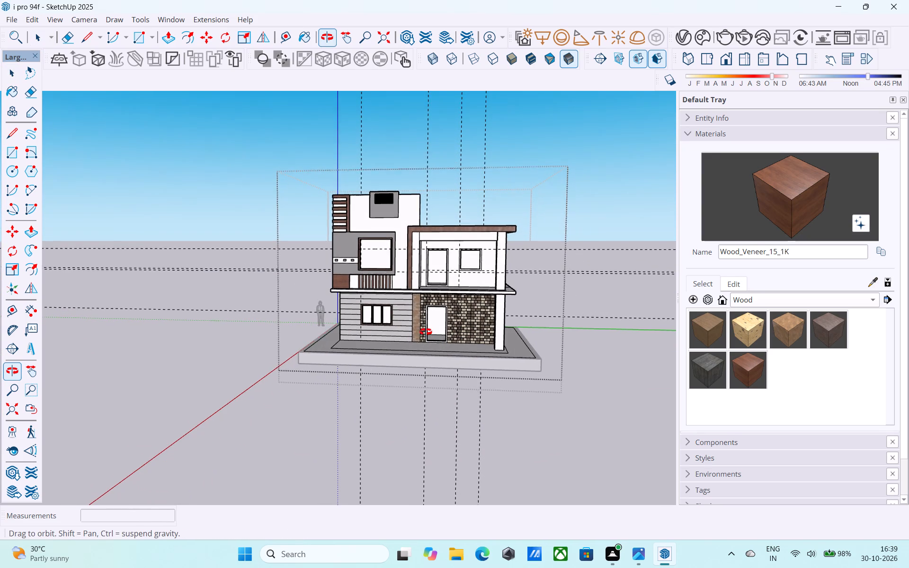
middle_drag(426, 332, 442, 359)
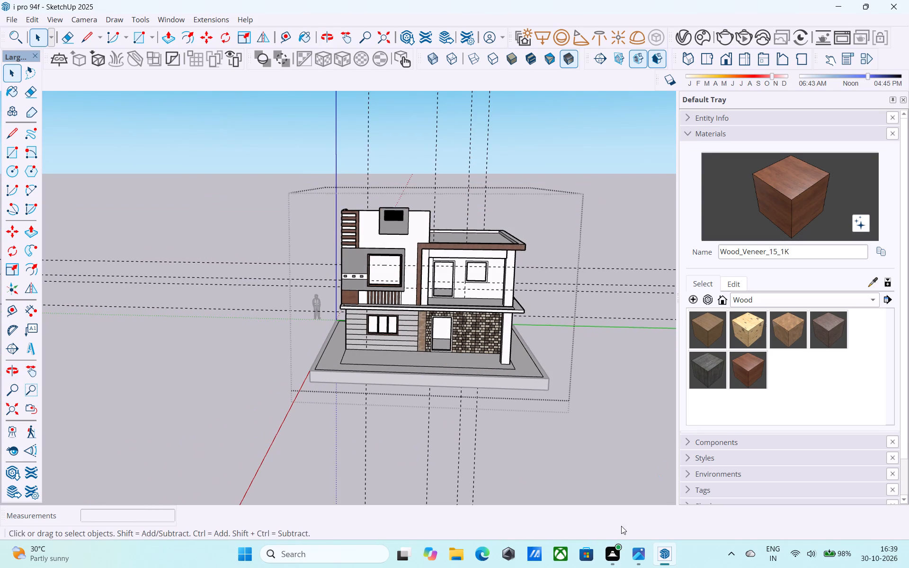
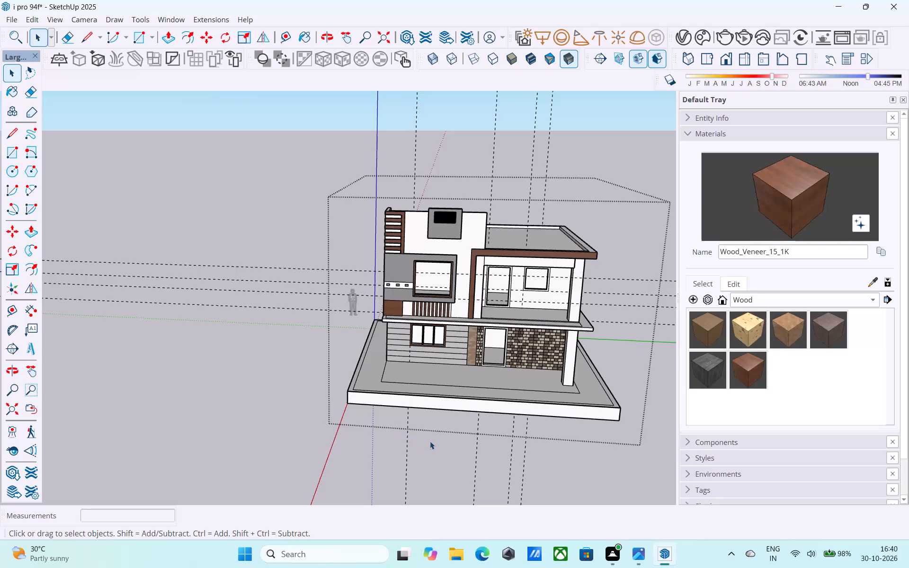
Push/pull the narrow perimeter strip around the plot's edge up 6' to form a boundary wall.
shift+middle_drag(430, 441, 456, 456)
scroll(404, 403, up, 2)
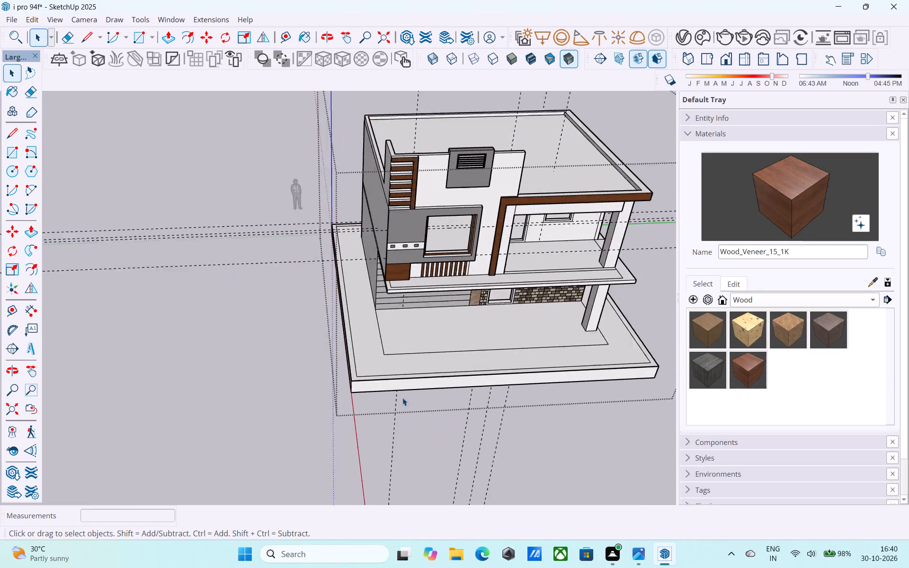
scroll(402, 398, up, 8)
click(359, 369)
scroll(357, 369, up, 4)
shift+middle_drag(366, 376, 309, 397)
scroll(306, 398, down, 8)
click(246, 376)
scroll(317, 383, up, 2)
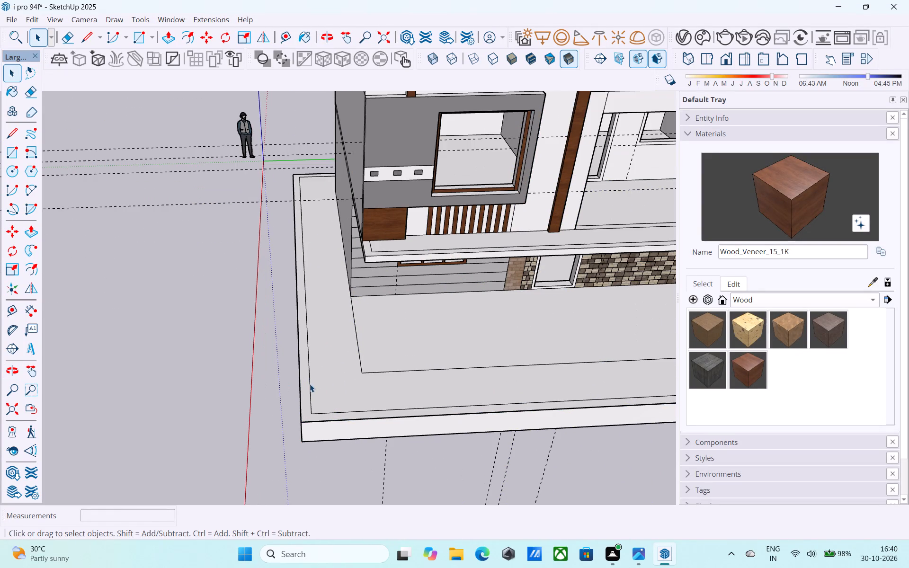
double_click(308, 384)
click(306, 386)
double_click(306, 386)
click(304, 387)
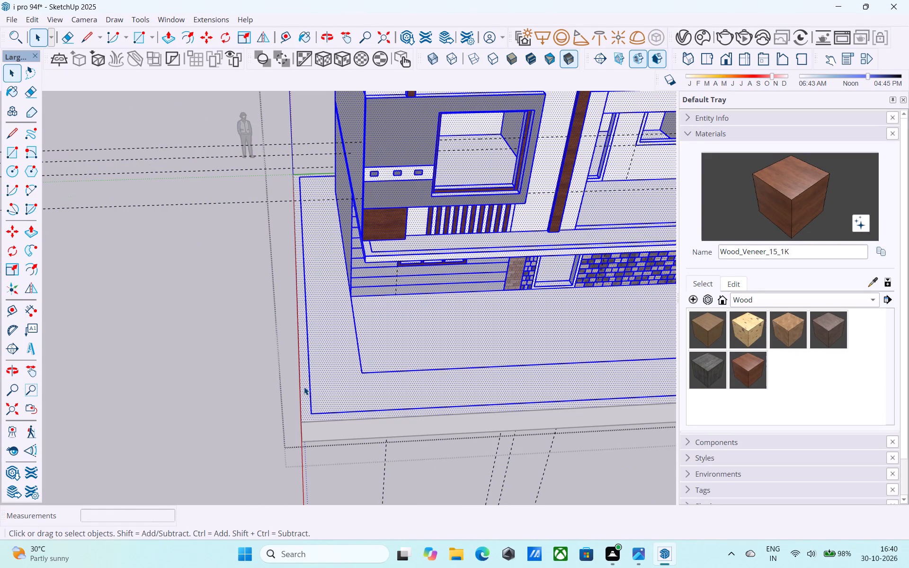
click(304, 387)
scroll(312, 392, down, 3)
shift+middle_drag(313, 393, 335, 377)
scroll(335, 377, up, 4)
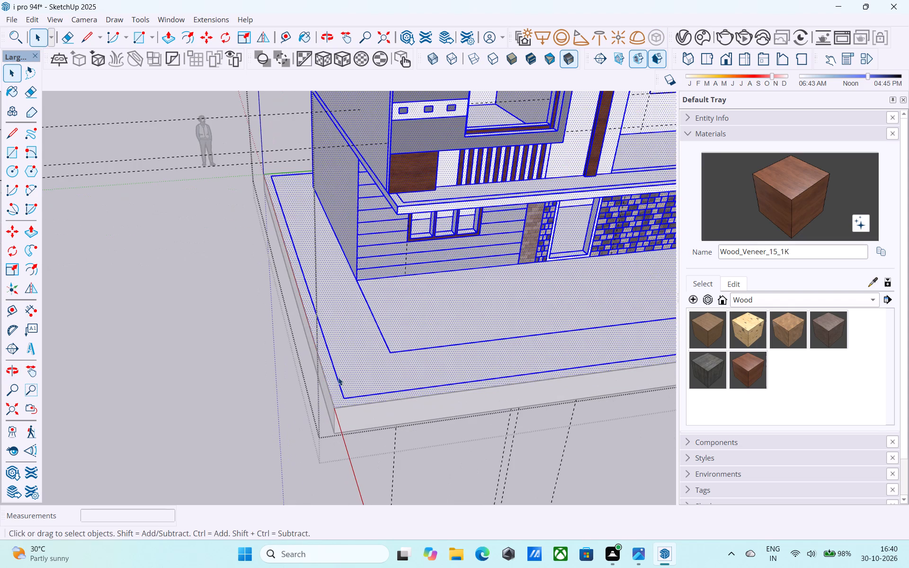
double_click(344, 375)
click(333, 384)
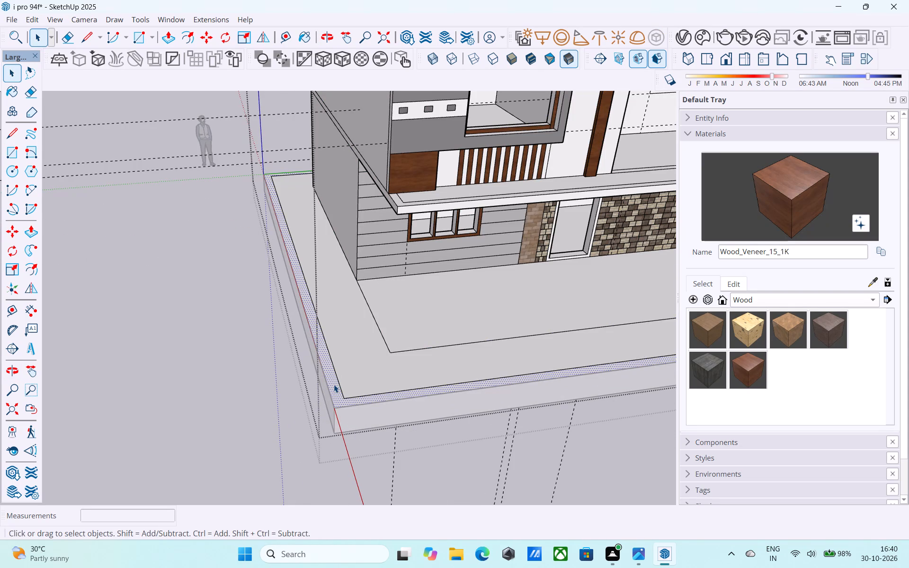
key(p)
click(334, 384)
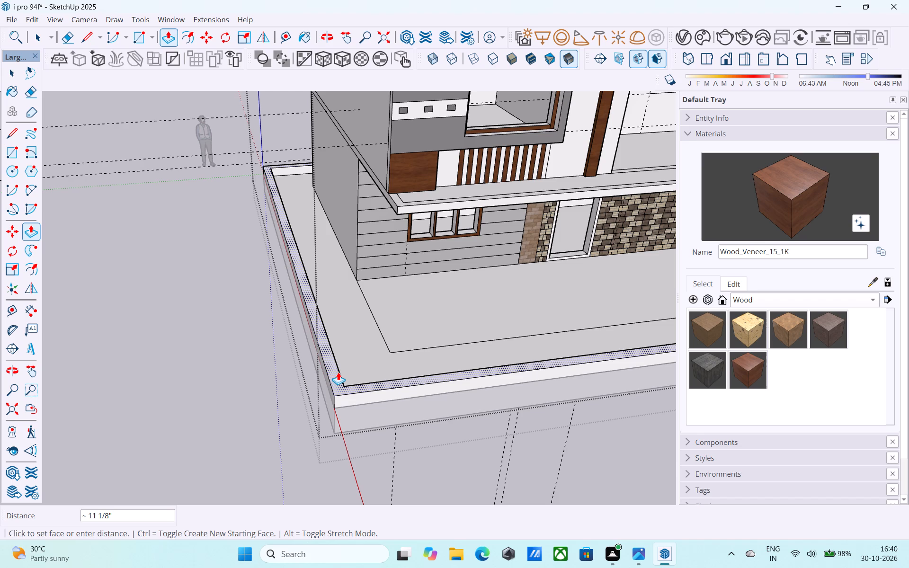
text(6')
key(Return)
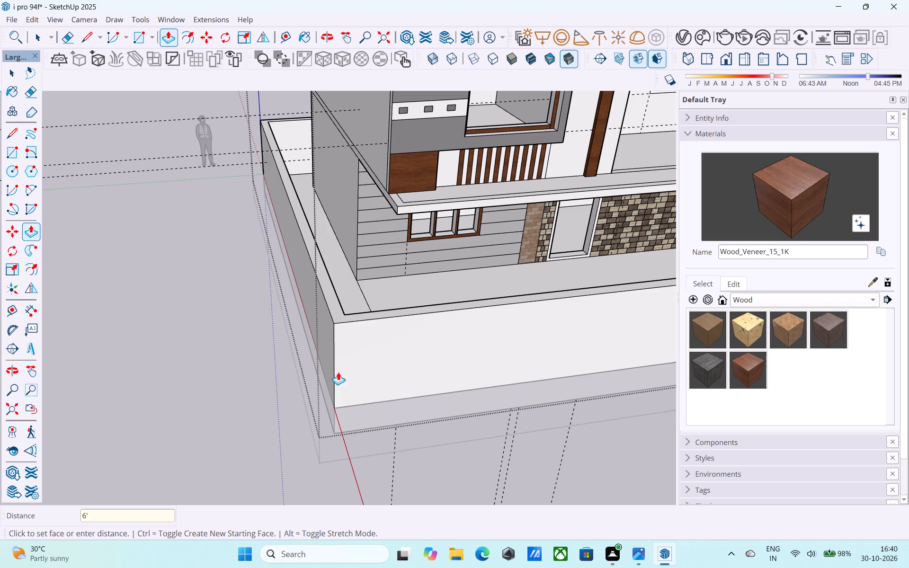
Examine the house and its boundary wall from the front, and the upper balcony's front edge up close.
scroll(332, 348, down, 10)
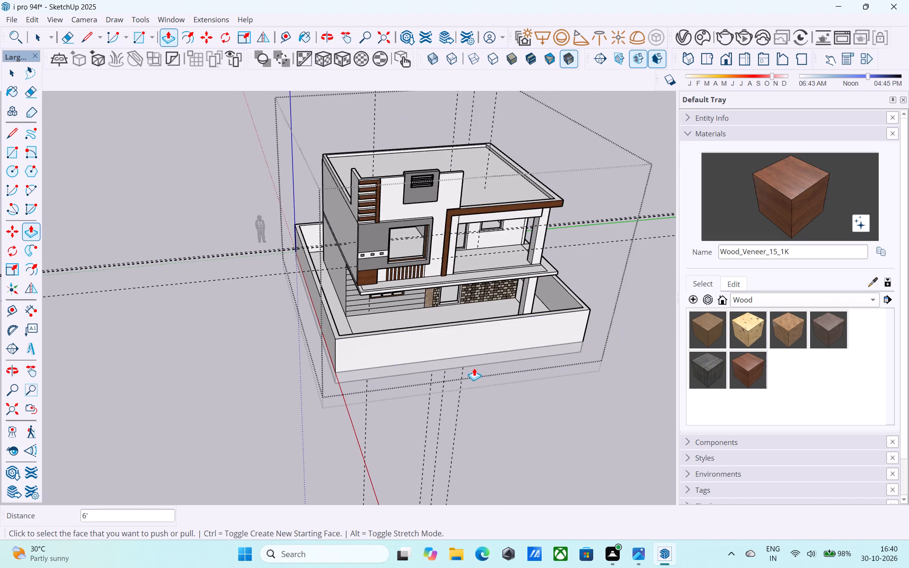
middle_drag(527, 354, 452, 344)
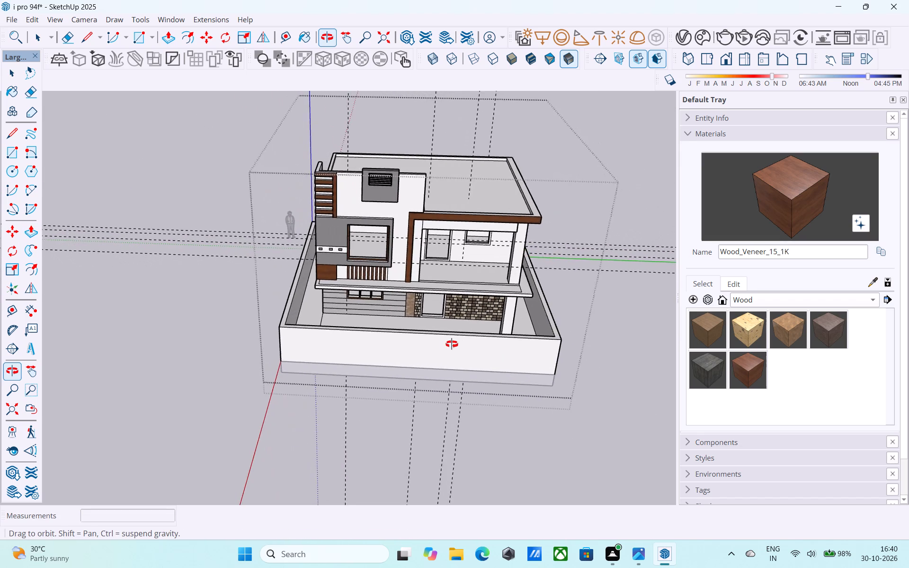
middle_drag(452, 344, 397, 260)
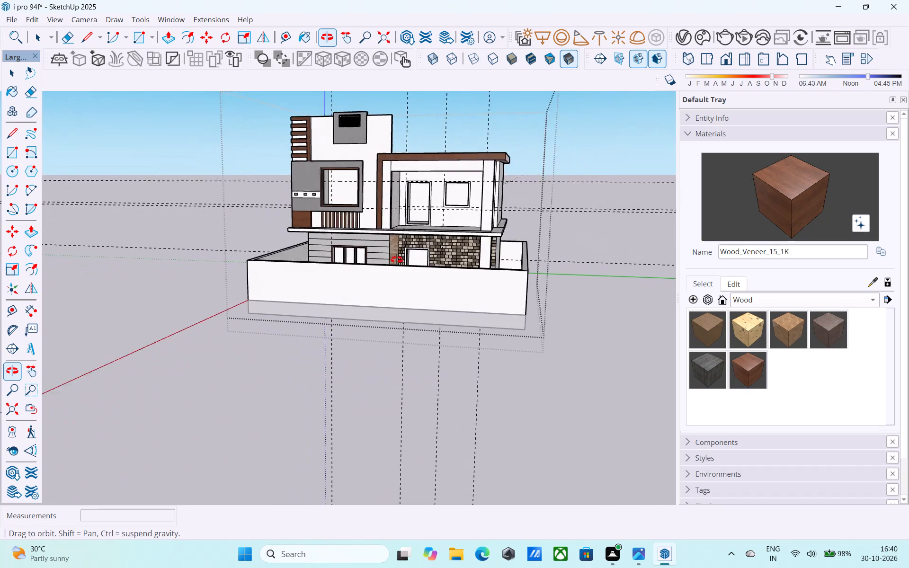
middle_drag(397, 260, 381, 266)
key(space)
scroll(381, 274, up, 4)
scroll(403, 268, down, 4)
middle_drag(406, 272, 394, 298)
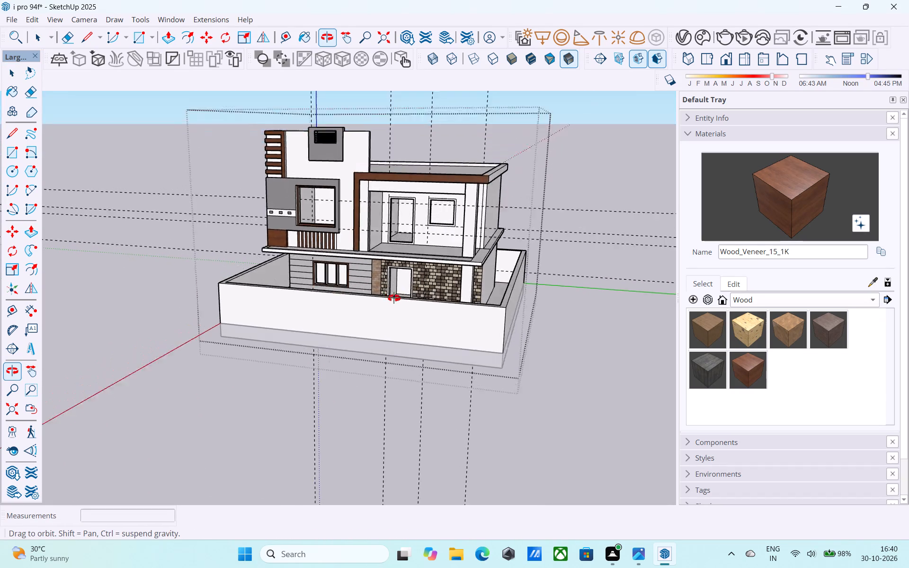
middle_drag(394, 298, 407, 354)
scroll(442, 319, up, 11)
shift+middle_drag(465, 311, 475, 352)
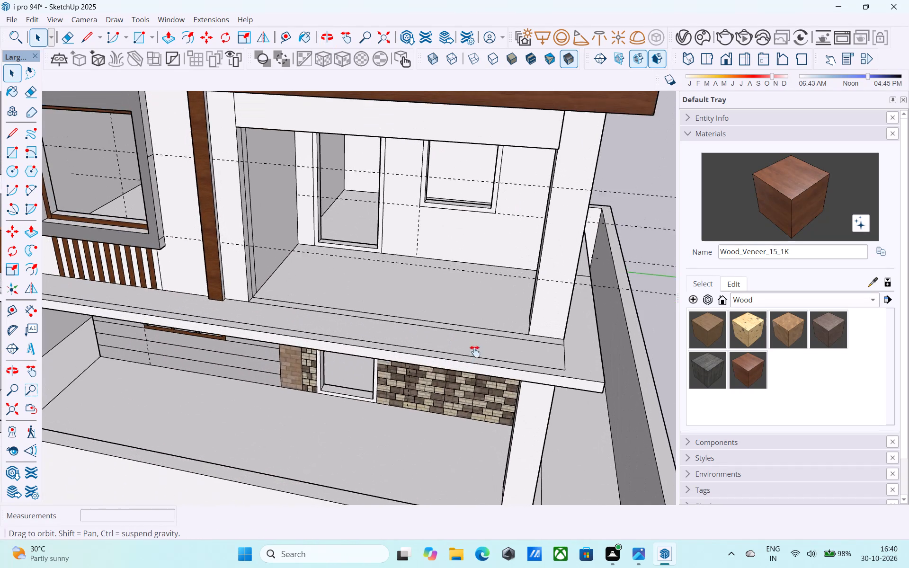
shift+middle_drag(475, 352, 264, 379)
shift+middle_drag(445, 384, 370, 374)
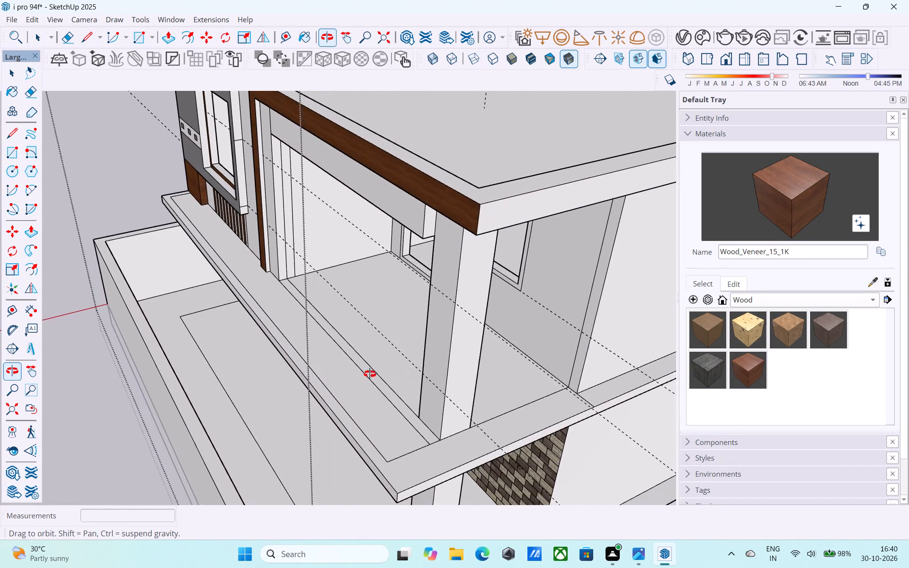
shift+middle_drag(370, 374, 368, 374)
scroll(370, 373, up, 4)
click(368, 383)
shift+middle_drag(447, 410, 444, 381)
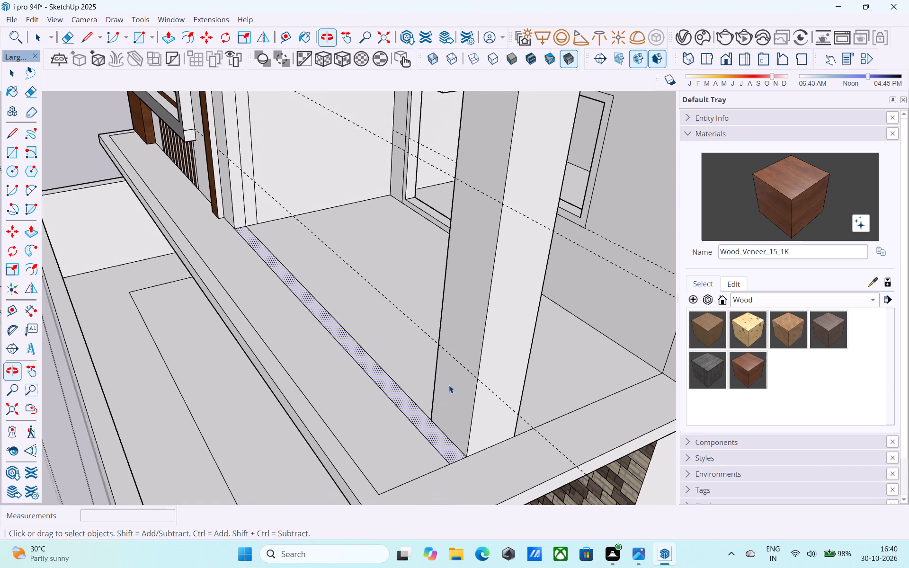
scroll(456, 390, down, 4)
middle_drag(455, 387, 528, 234)
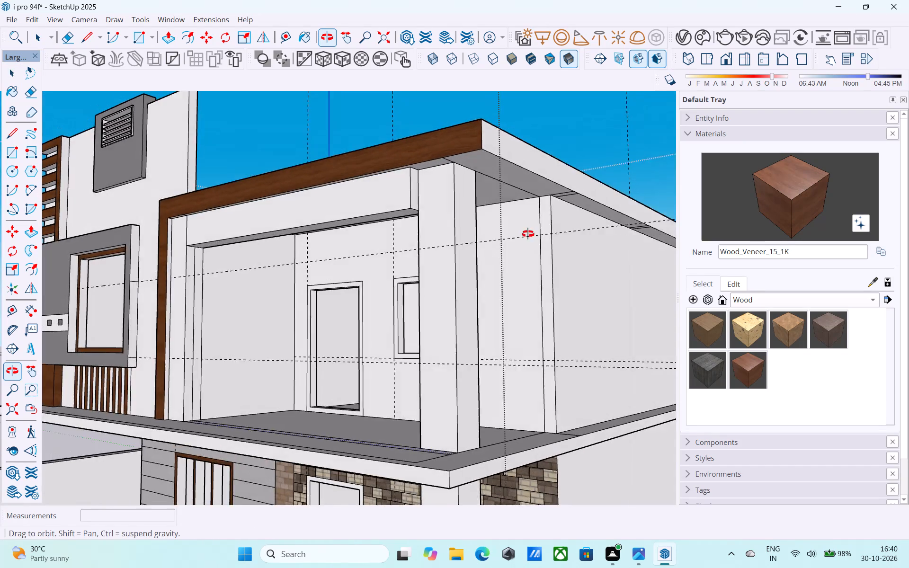
middle_drag(528, 234, 518, 227)
scroll(517, 227, down, 1)
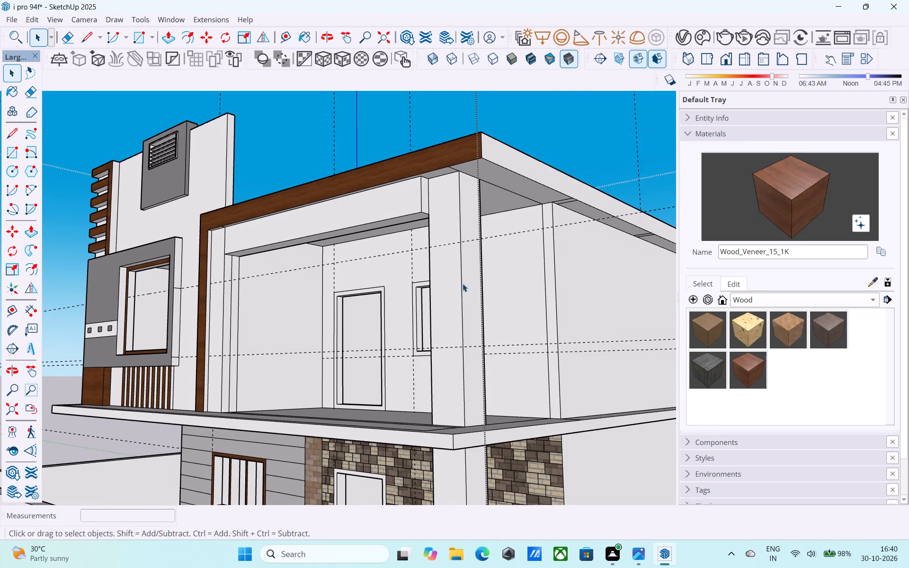
middle_drag(444, 314, 451, 484)
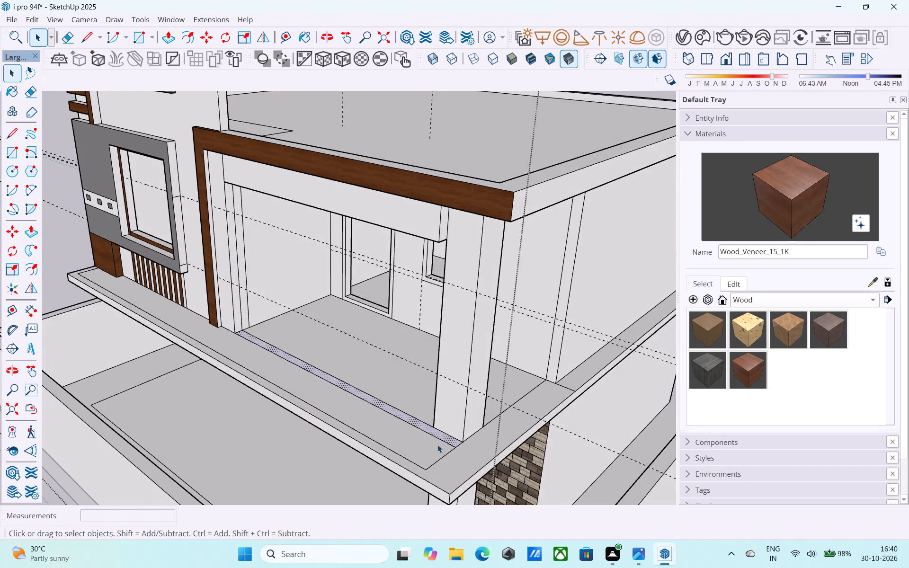
scroll(402, 419, up, 6)
scroll(402, 419, down, 5)
shift+middle_drag(407, 422, 424, 444)
scroll(424, 444, up, 3)
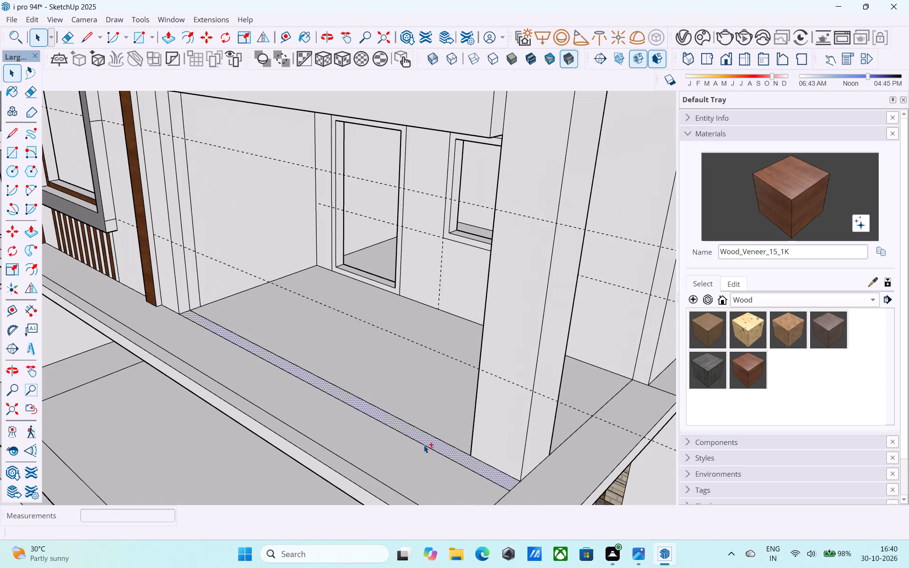
Measure the width of the narrow floor strip between the columns at the balcony's front.
key(l)
scroll(342, 390, up, 4)
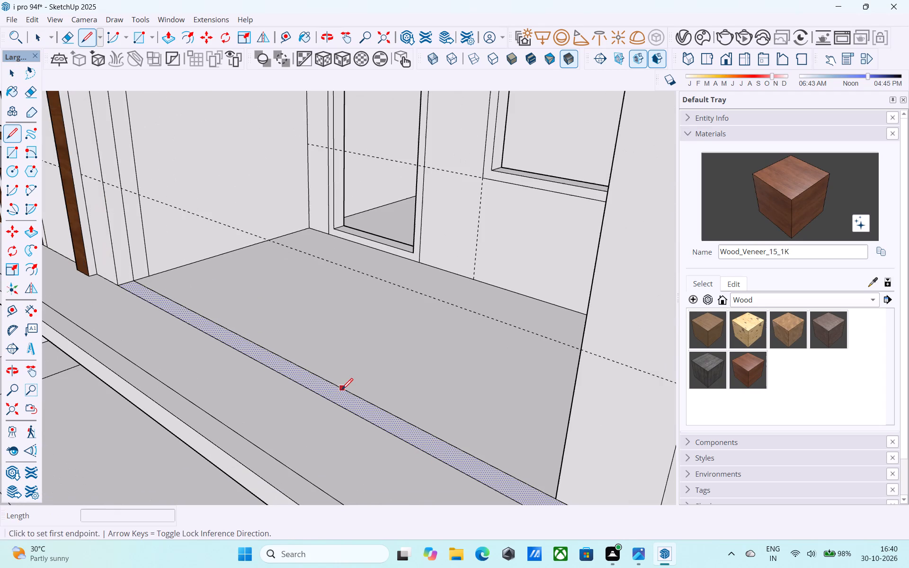
click(331, 399)
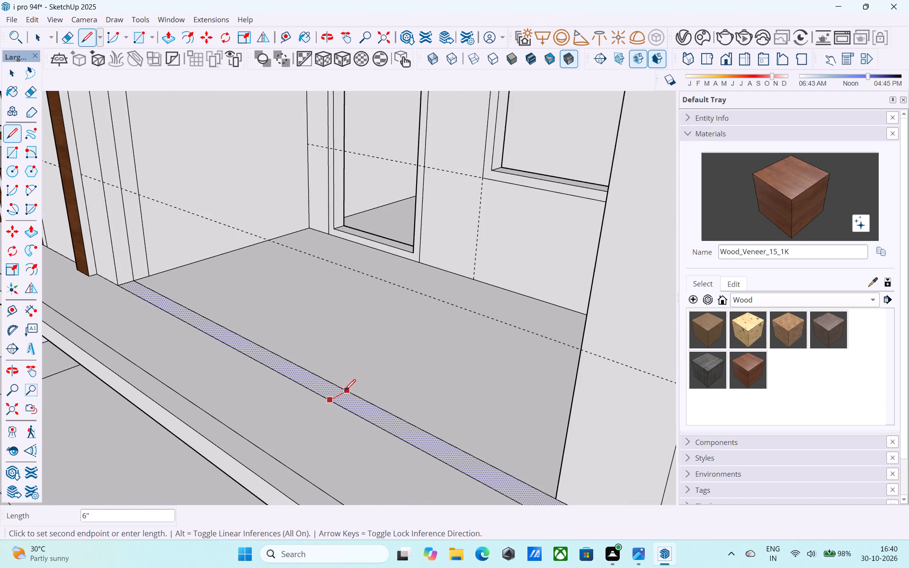
key(space)
Offset the outline of the balcony's narrow front floor strip inward by 2".
click(345, 391)
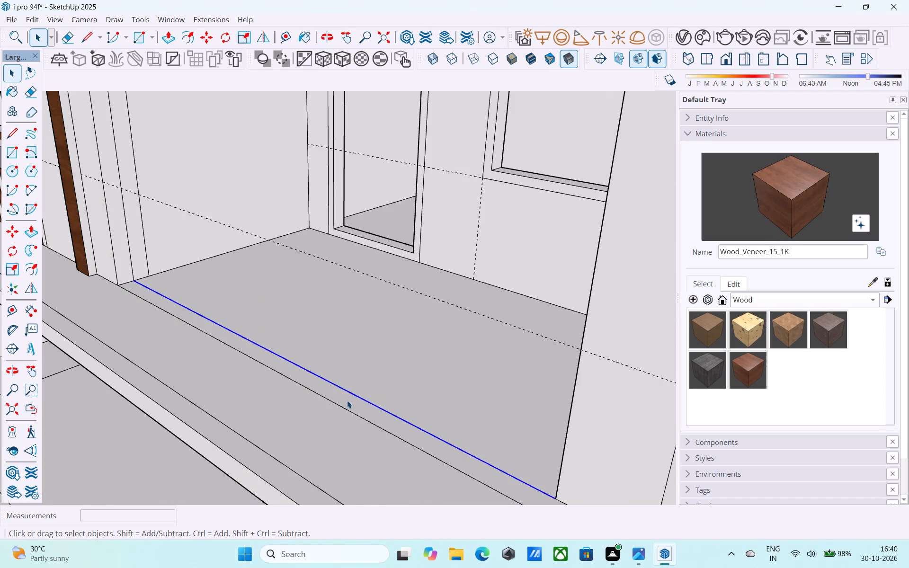
click(347, 400)
key(f)
click(347, 400)
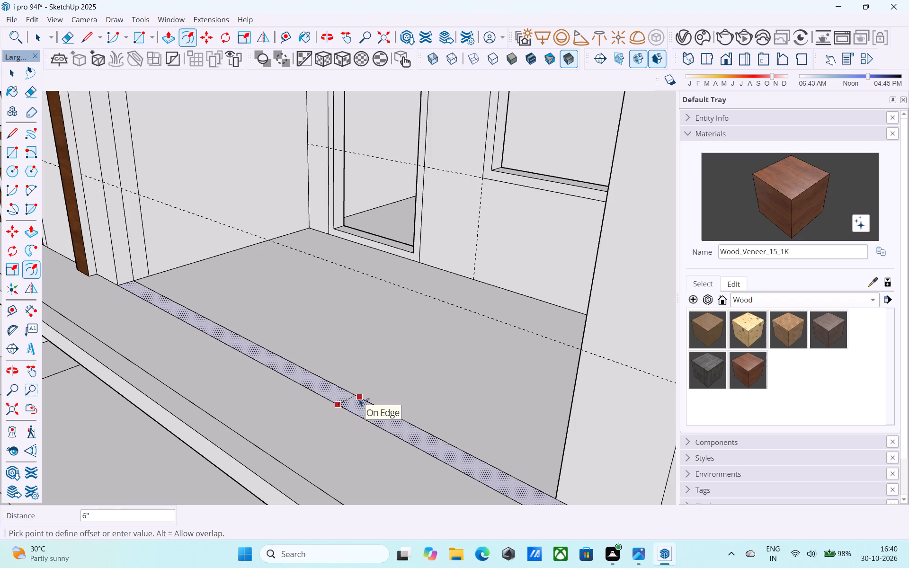
text(2")
key(Return)
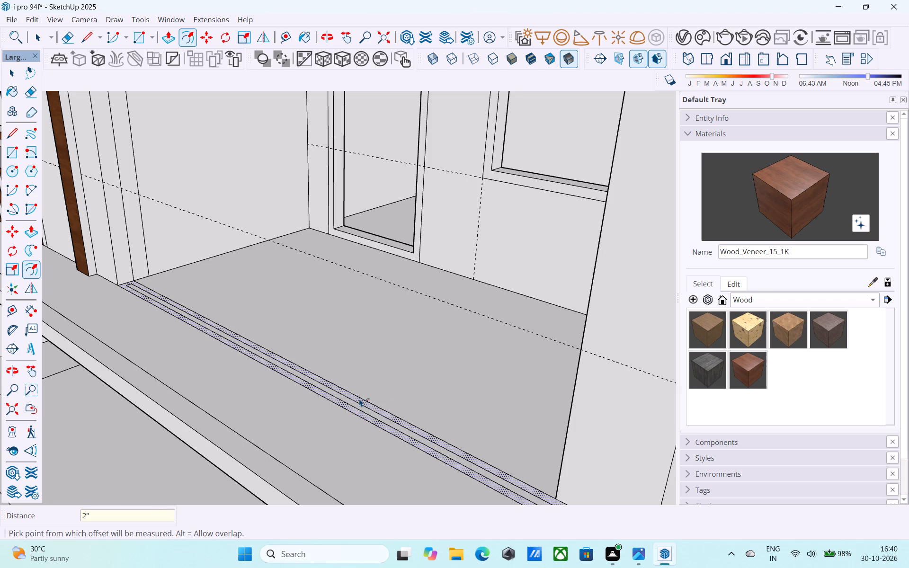
key(space)
Push/pull the thin inner strip on the balcony floor up 3' to form a railing panel.
scroll(359, 398, down, 3)
scroll(359, 398, up, 1)
scroll(359, 398, down, 3)
scroll(413, 440, up, 8)
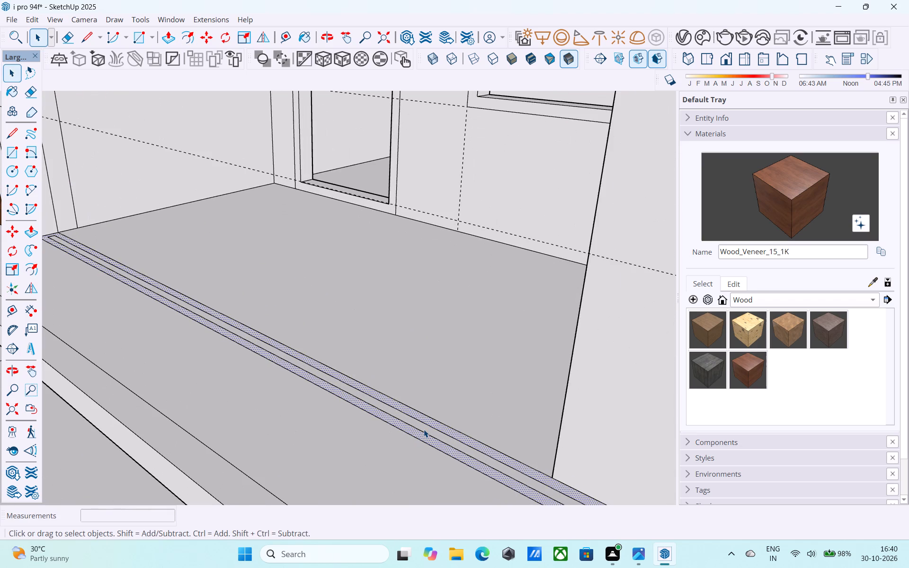
click(424, 429)
click(423, 426)
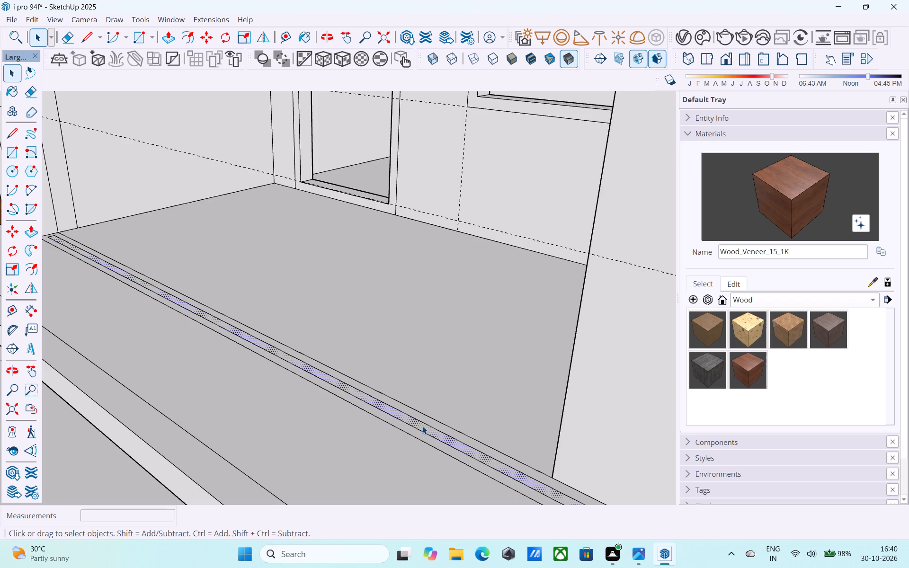
key(p)
click(422, 426)
scroll(424, 421, down, 5)
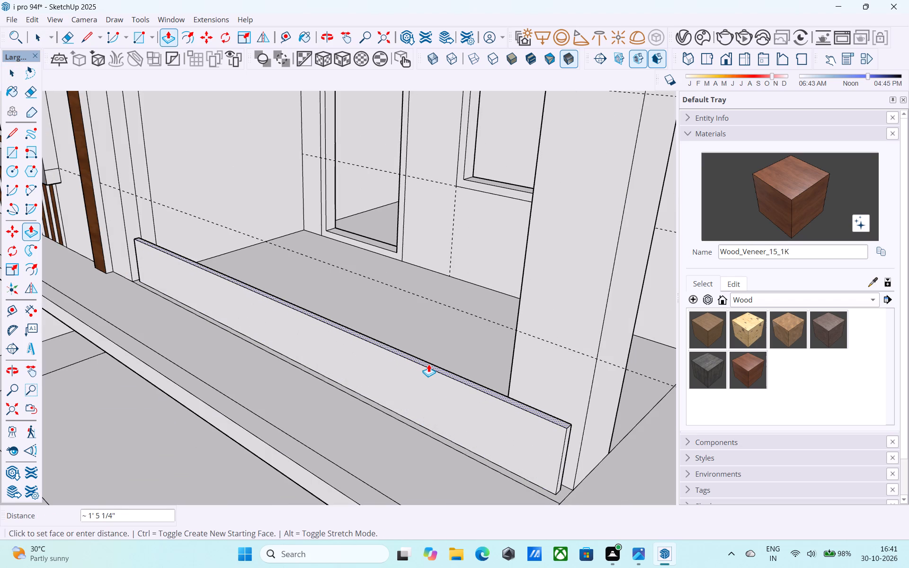
text(3')
key(Return)
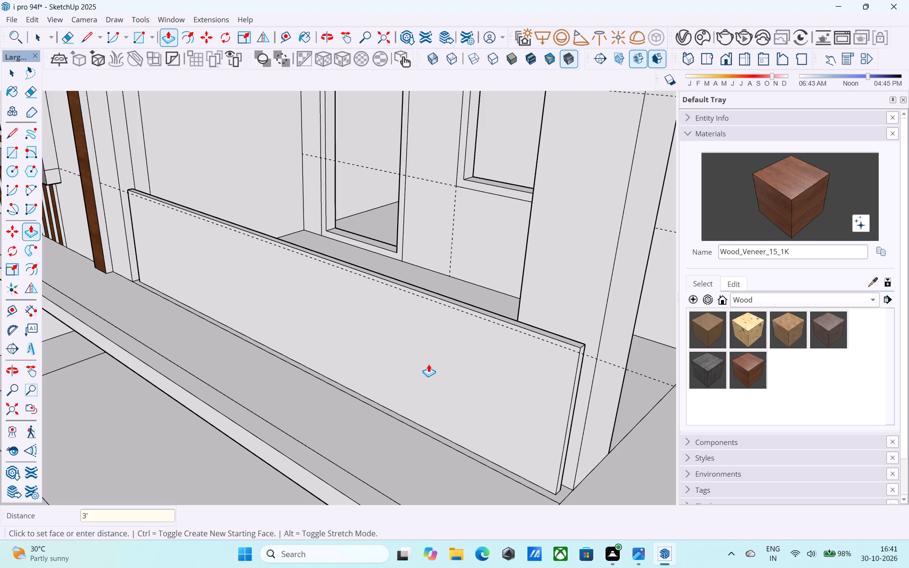
Offset the outline of the balcony railing panel's front face inward by 2" to form a border.
scroll(442, 360, down, 5)
middle_drag(391, 384, 606, 370)
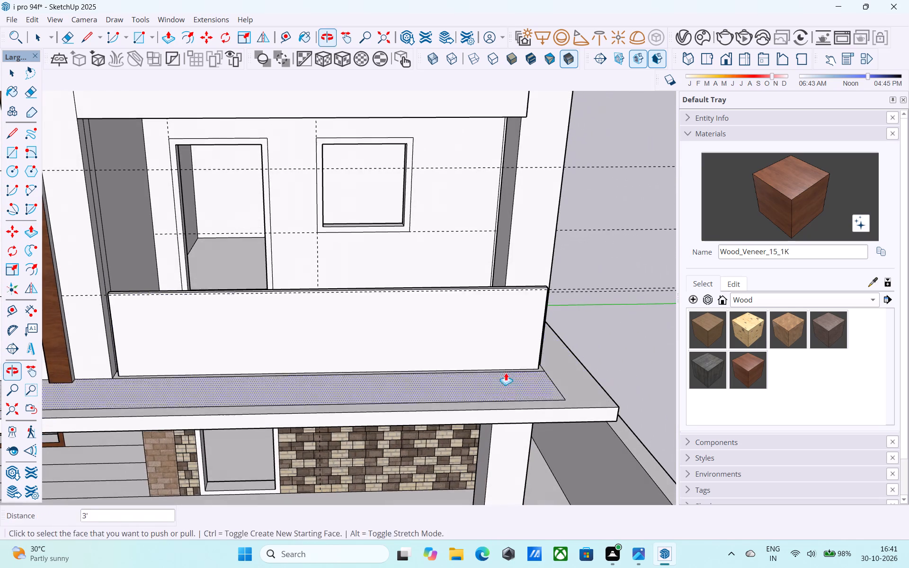
key(space)
click(348, 327)
scroll(346, 327, up, 3)
key(f)
click(346, 327)
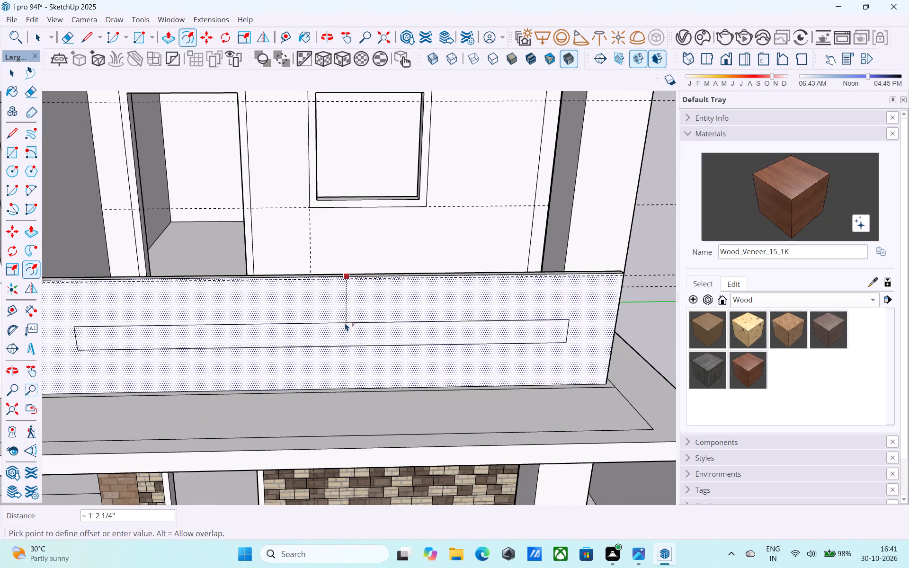
key(2)
key(shift+quotedbl)
key(Return)
key(space)
Copy the inner top edge of the railing border down to its bottom edge, dividing the panel into 17 equal horizontal strips.
scroll(345, 323, down, 2)
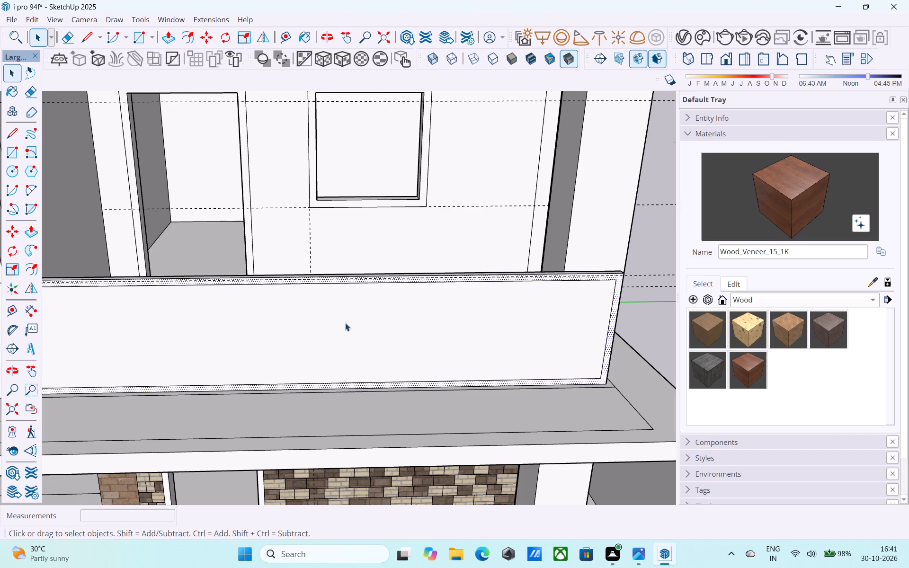
scroll(345, 323, down, 2)
middle_drag(345, 323, 467, 324)
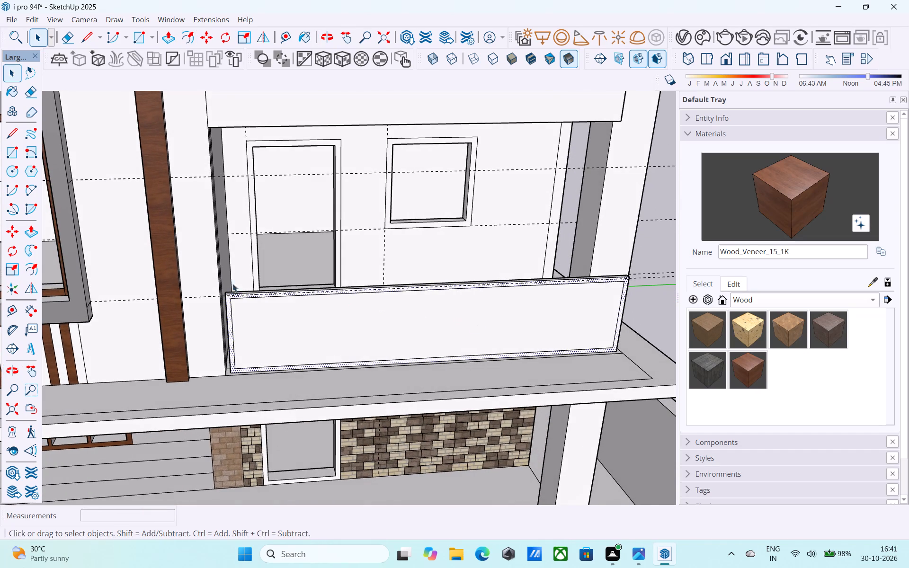
scroll(232, 307, up, 6)
click(238, 292)
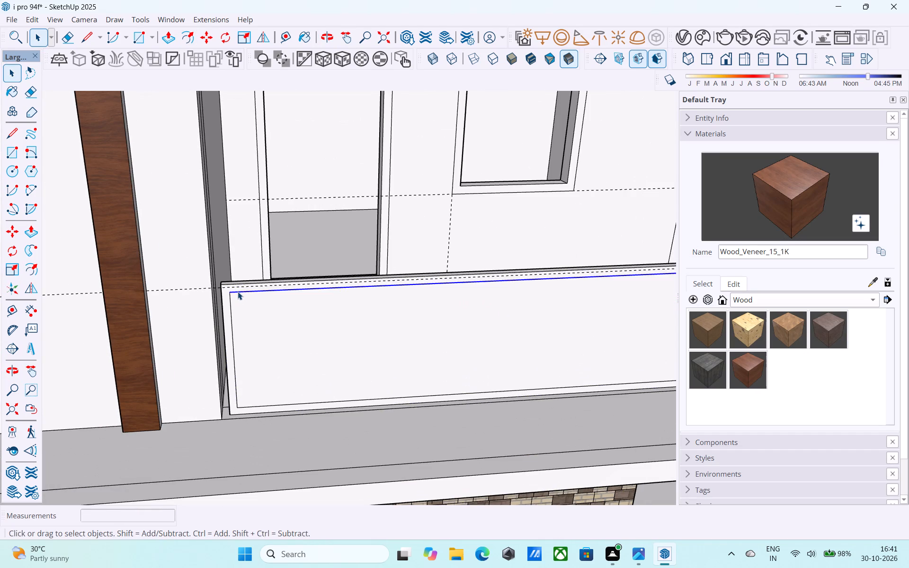
key(m)
click(231, 293)
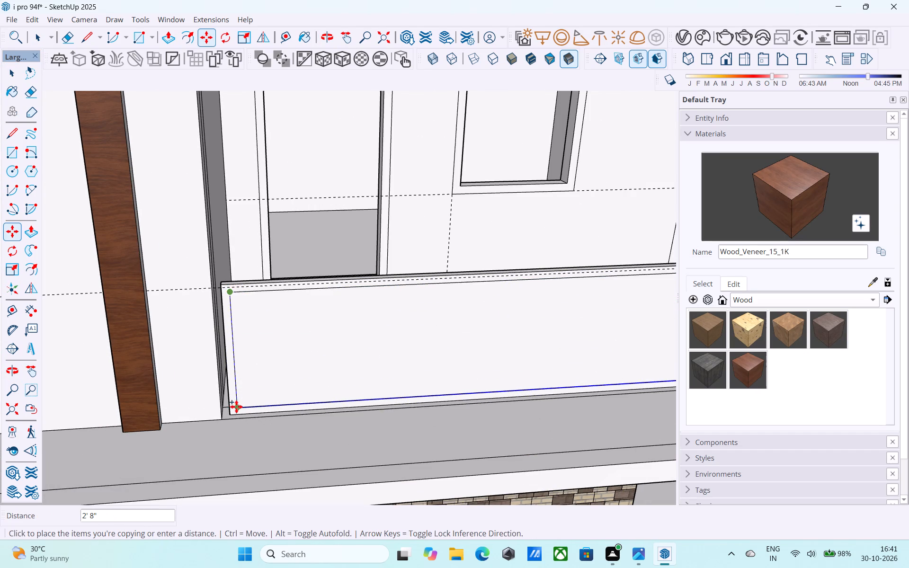
click(235, 406)
key(slash)
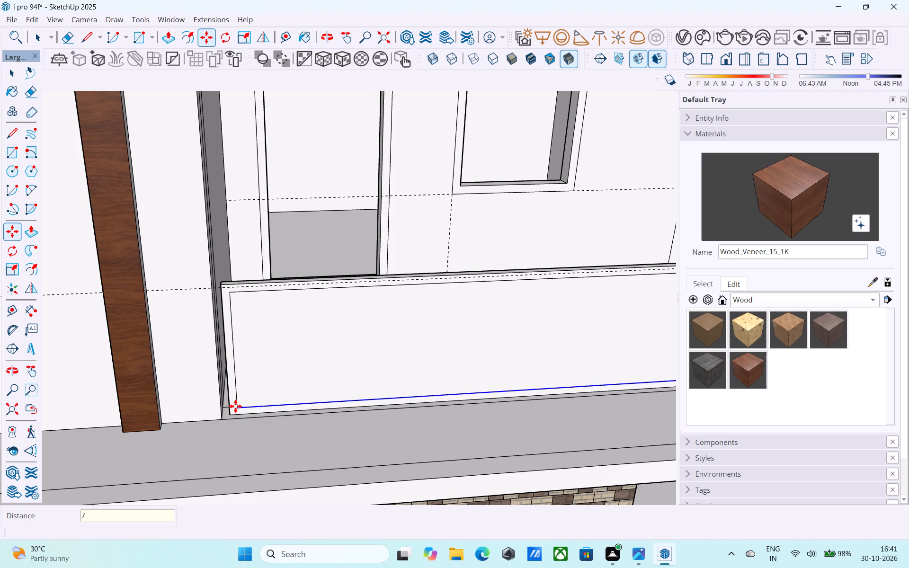
text(20)
key(Return)
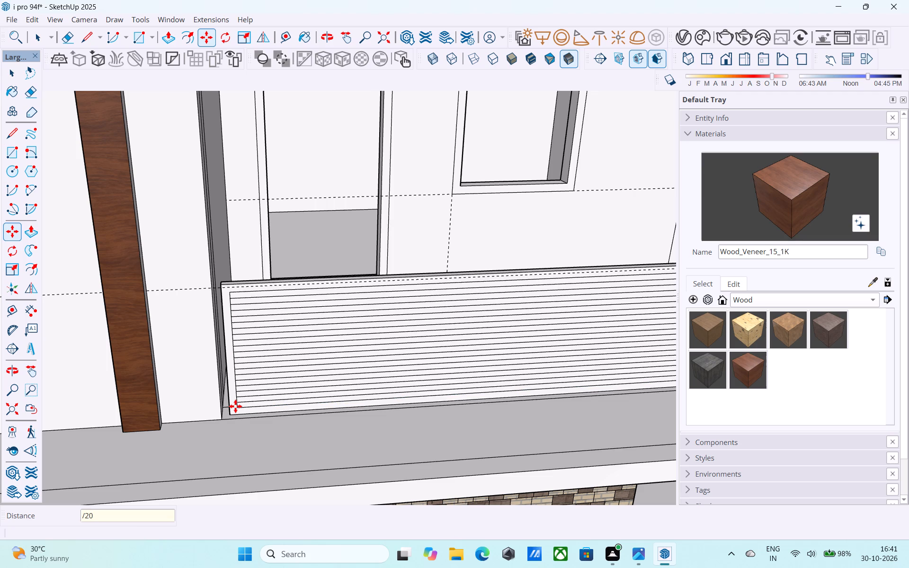
text(/10)
key(BackSpace)
key(BackSpace)
text(17)
key(Return)
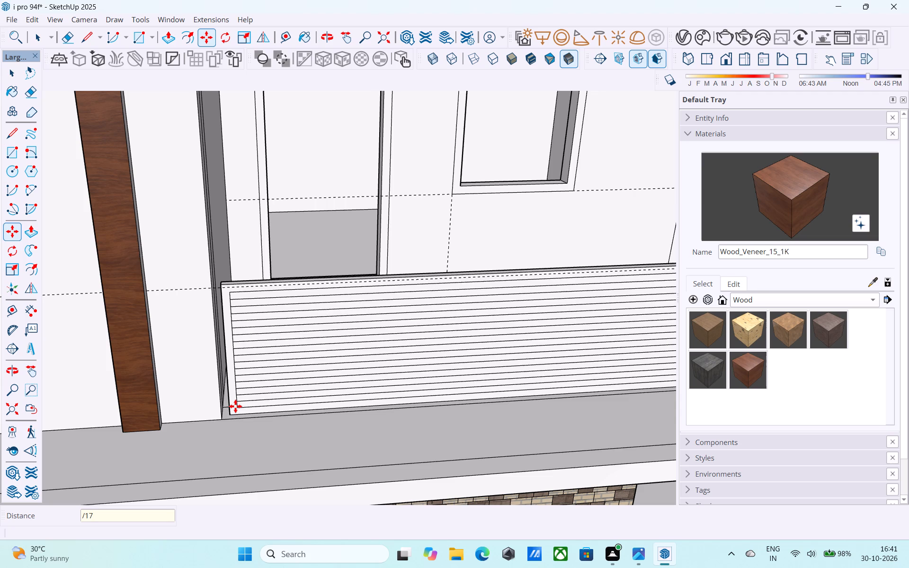
Push the topmost strip inside the railing border back 2" through the panel to open the first gap.
scroll(237, 401, down, 10)
scroll(363, 347, up, 3)
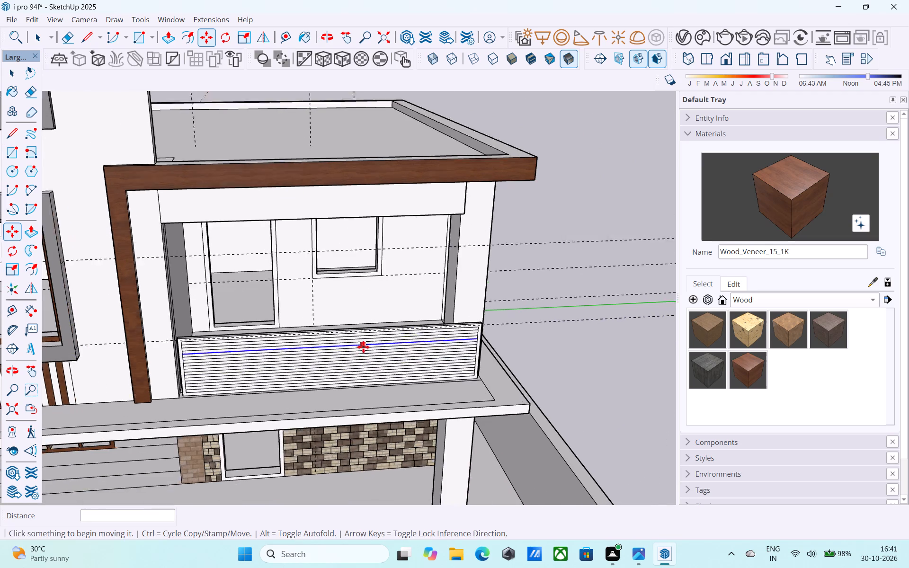
scroll(363, 347, up, 3)
key(space)
middle_drag(204, 305, 273, 292)
scroll(238, 323, up, 6)
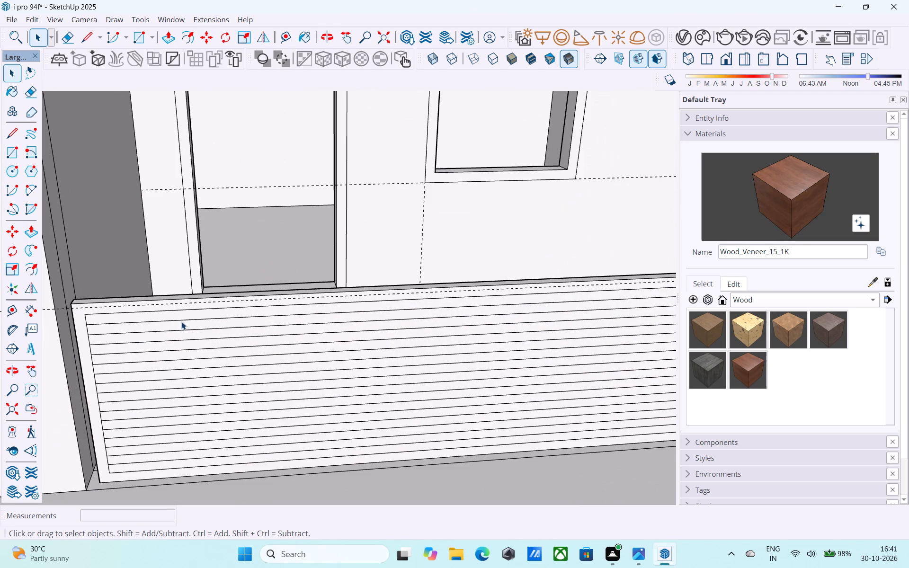
click(180, 317)
scroll(181, 316, up, 9)
key(p)
click(181, 316)
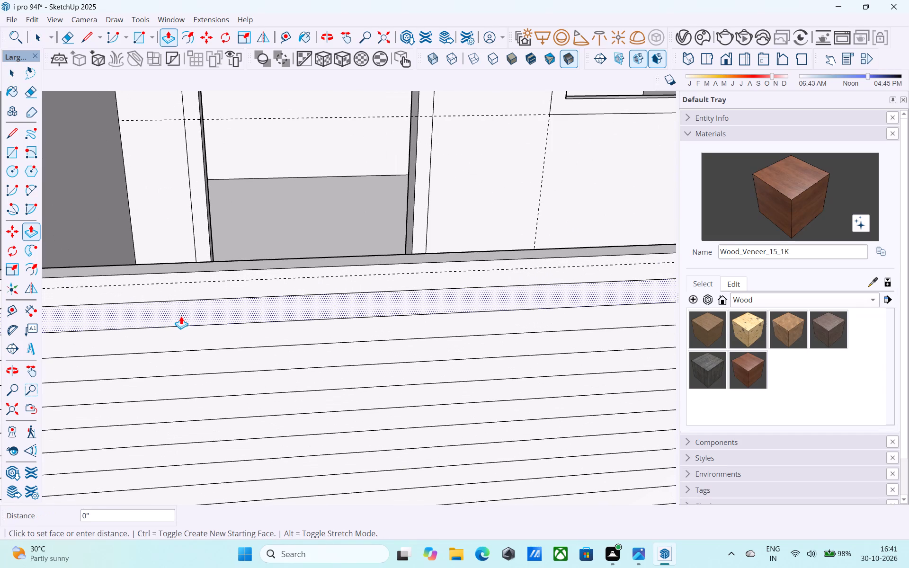
scroll(196, 305, up, 4)
click(197, 303)
Push the third strip from the top back 2" through the railing panel, leaving a solid slat above it.
scroll(215, 241, down, 6)
middle_drag(217, 284, 243, 229)
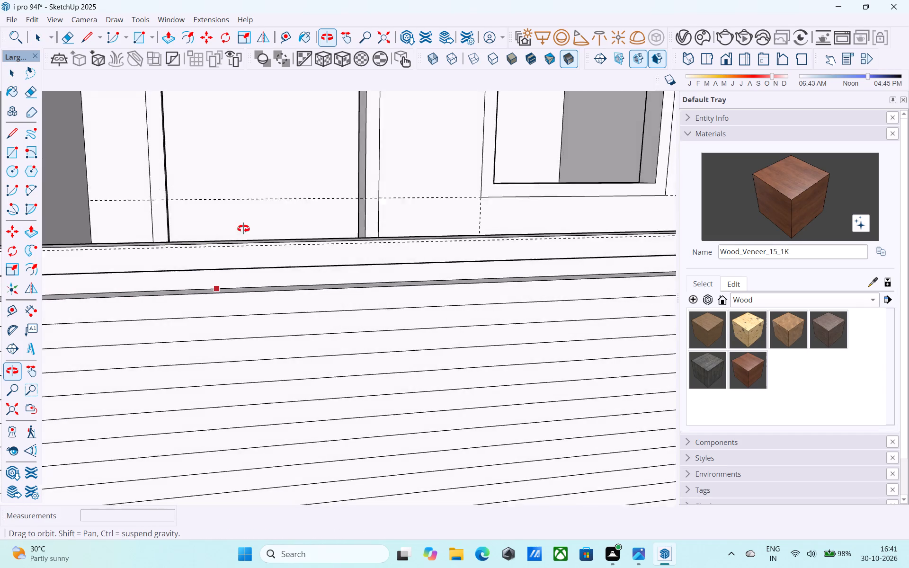
middle_drag(243, 229, 663, 396)
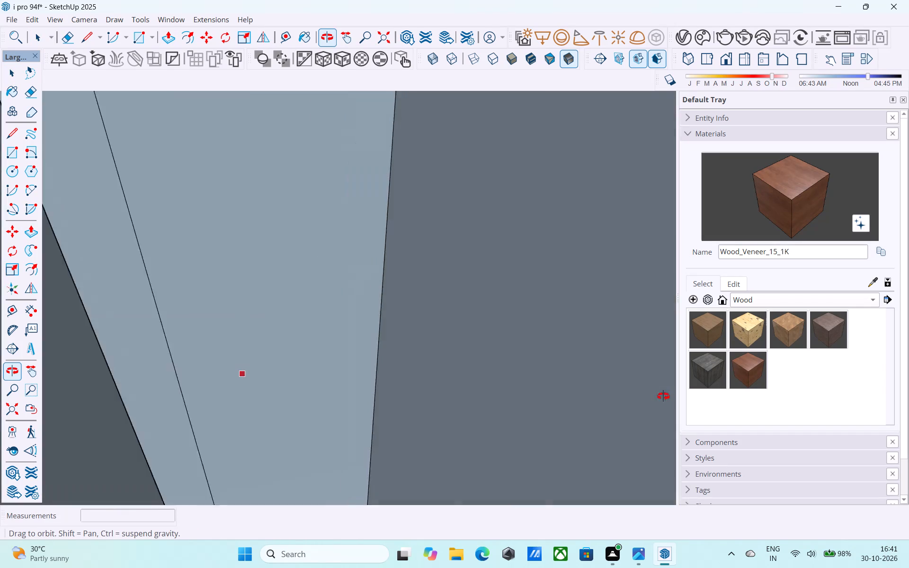
middle_drag(663, 396, 514, 410)
scroll(488, 319, up, 6)
middle_drag(382, 286, 559, 282)
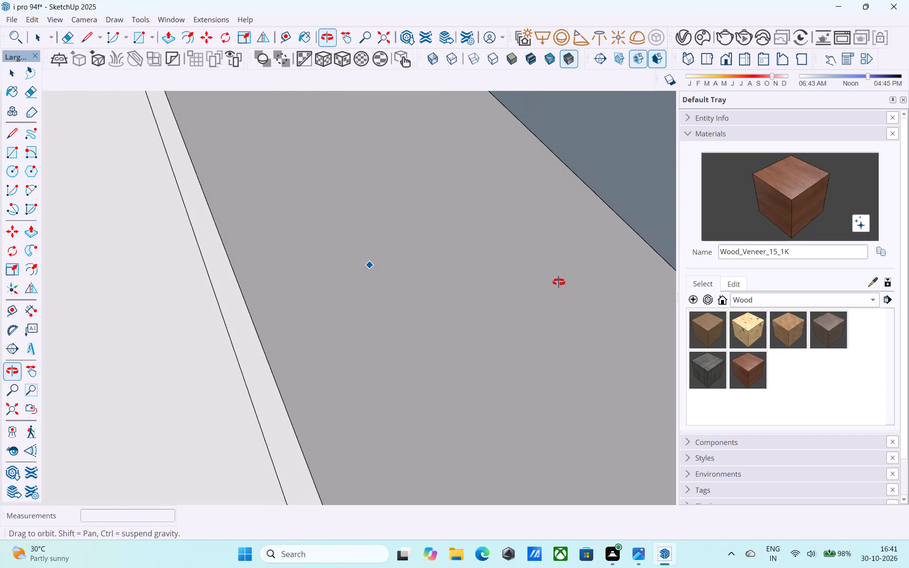
middle_drag(559, 282, 228, 276)
scroll(206, 276, down, 8)
shift+middle_drag(264, 299, 524, 369)
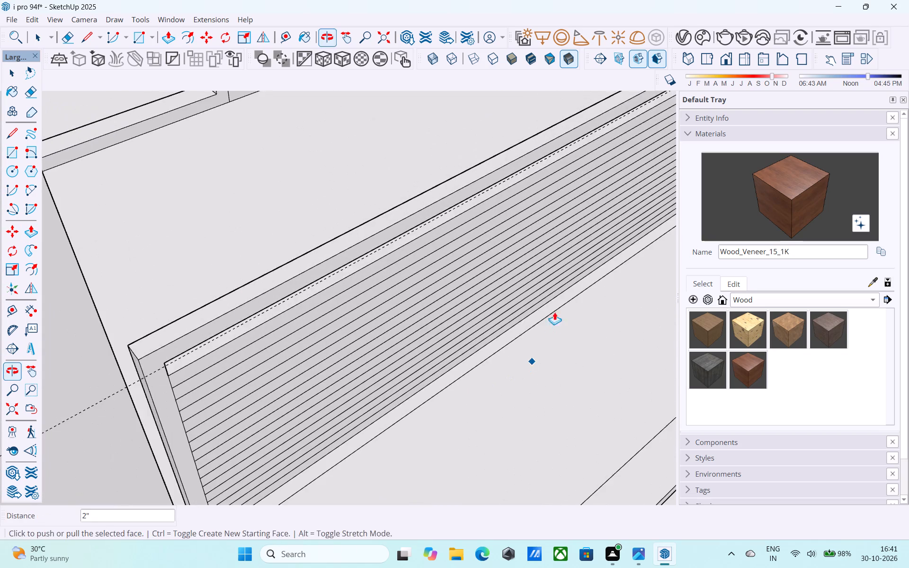
shift+middle_drag(398, 310, 321, 204)
scroll(235, 311, up, 5)
key(space)
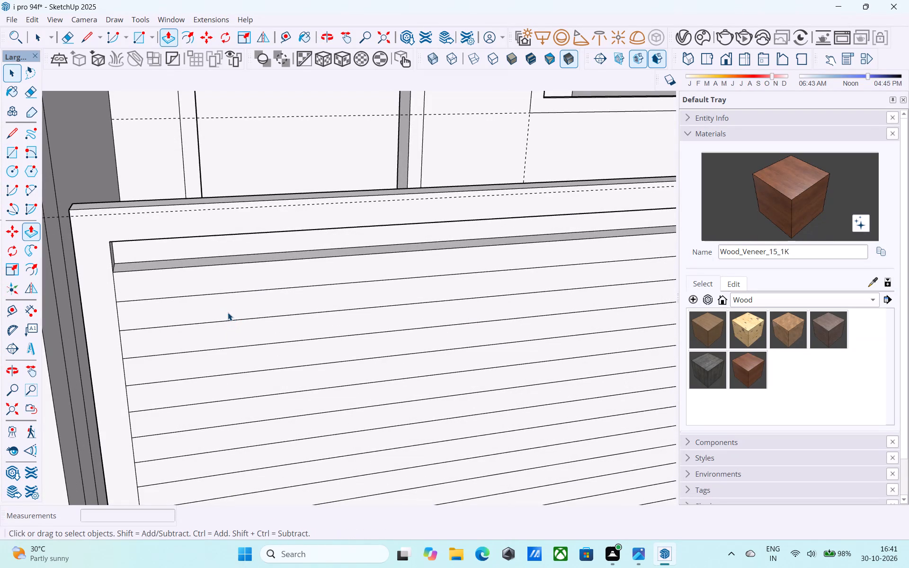
click(228, 312)
key(p)
scroll(228, 312, up, 1)
click(228, 312)
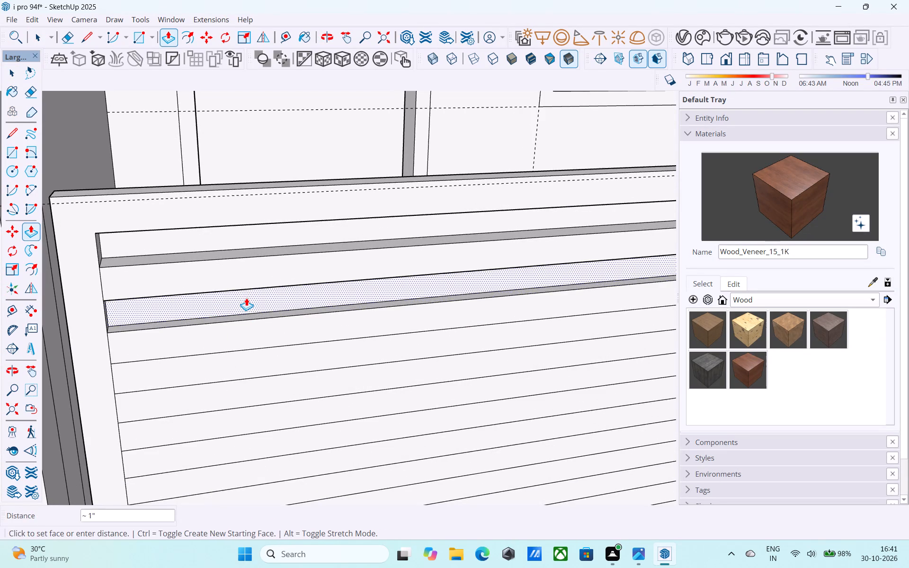
scroll(248, 297, up, 2)
middle_drag(248, 297, 256, 243)
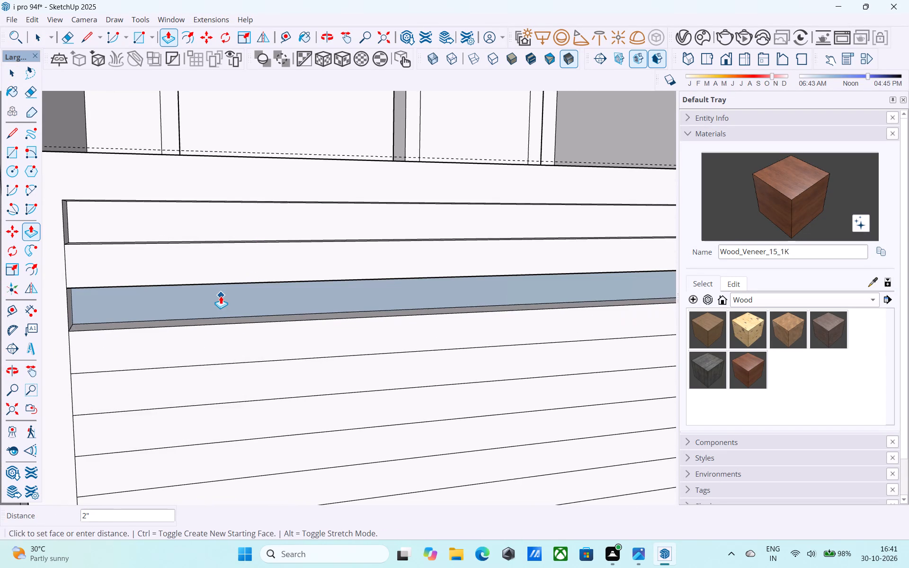
click(217, 296)
Push the remaining alternate strips back by the same 2" down to the bottom of the railing panel, leaving evenly spaced slats.
scroll(218, 296, down, 4)
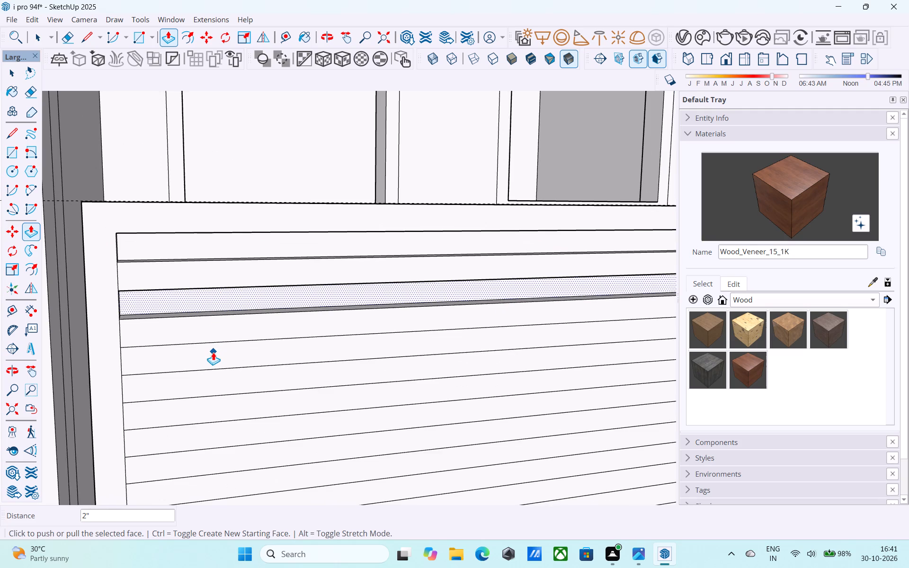
key(space)
click(213, 352)
key(p)
double_click(213, 352)
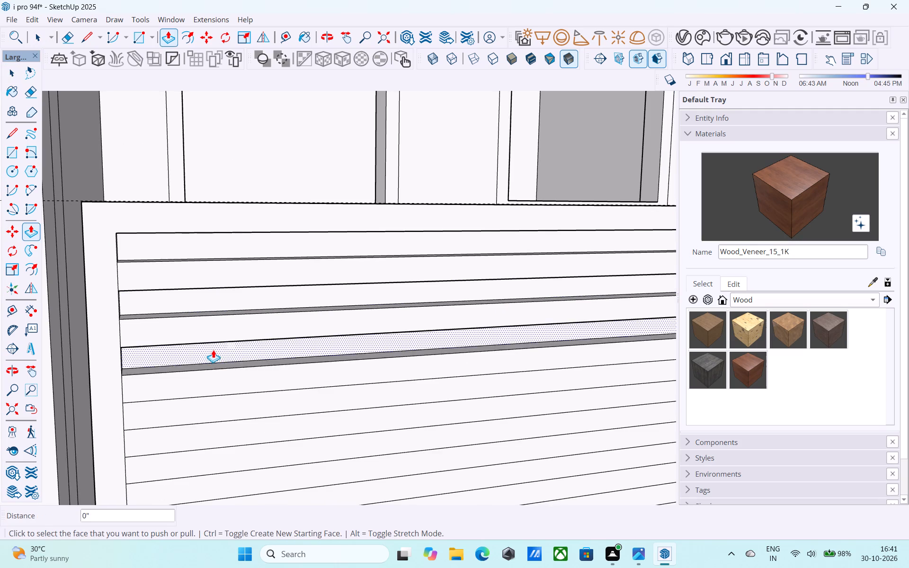
scroll(213, 349, down, 4)
middle_drag(257, 408, 233, 293)
scroll(166, 281, up, 4)
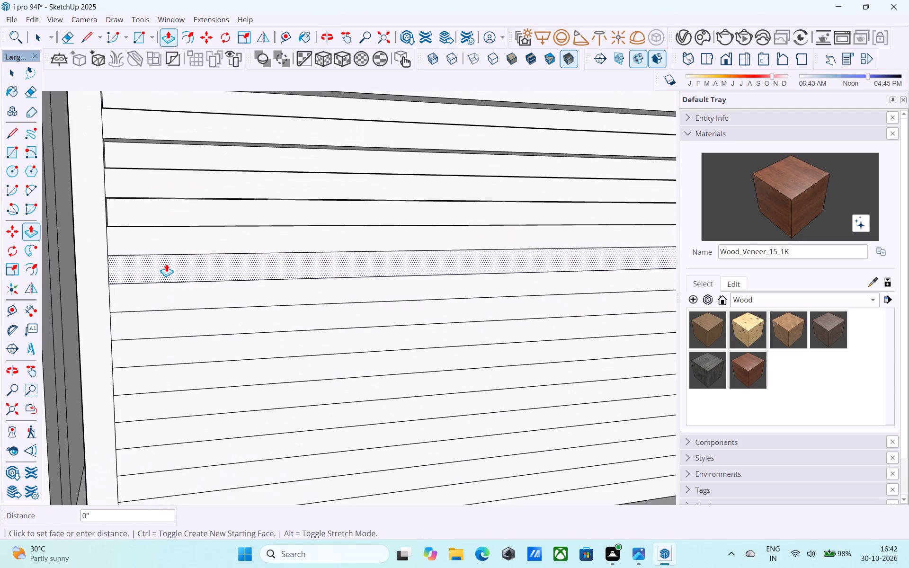
double_click(166, 264)
double_click(170, 318)
middle_drag(206, 370, 180, 282)
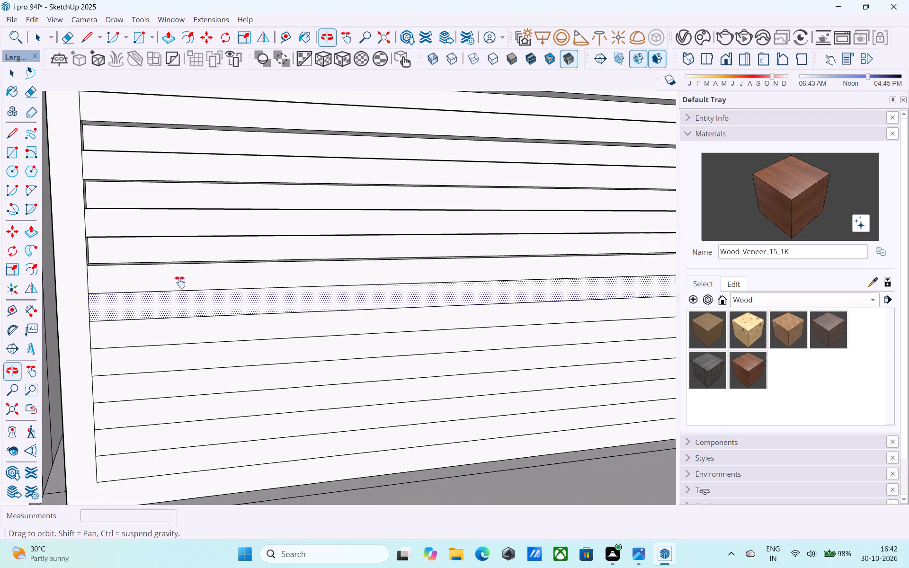
middle_drag(180, 282, 179, 275)
double_click(179, 275)
double_click(165, 324)
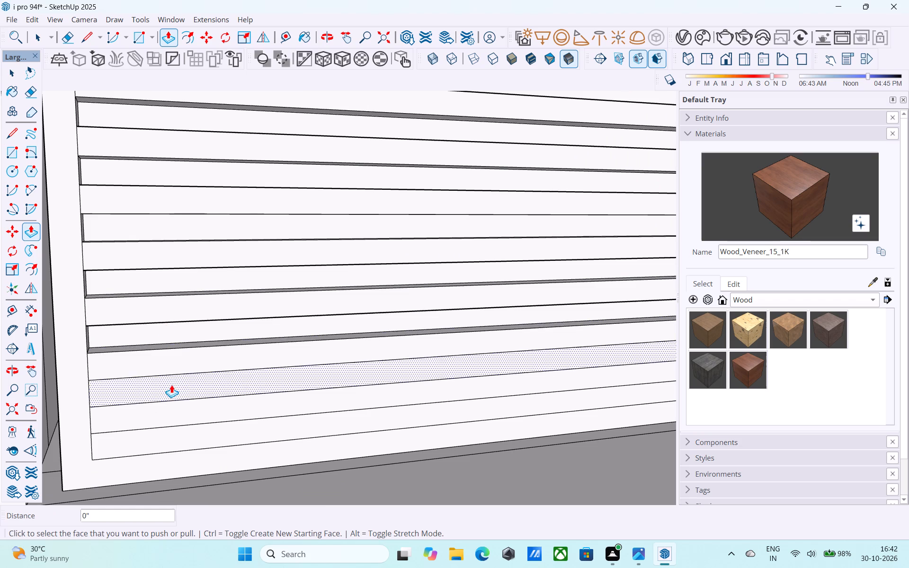
double_click(171, 385)
double_click(178, 435)
Pull the railing's end face at the balcony's outer corner outward 2", and a further 3 3/4" or so, in front of the column.
scroll(178, 426, down, 10)
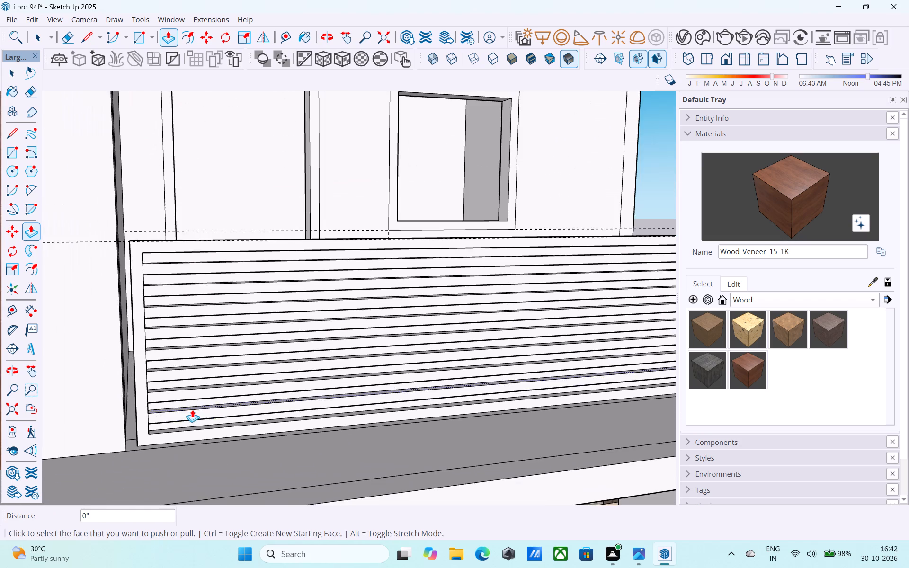
scroll(236, 404, down, 1)
middle_drag(236, 404, 23, 429)
scroll(143, 397, down, 8)
middle_drag(309, 393, 231, 403)
middle_click(231, 403)
middle_drag(408, 407, 337, 371)
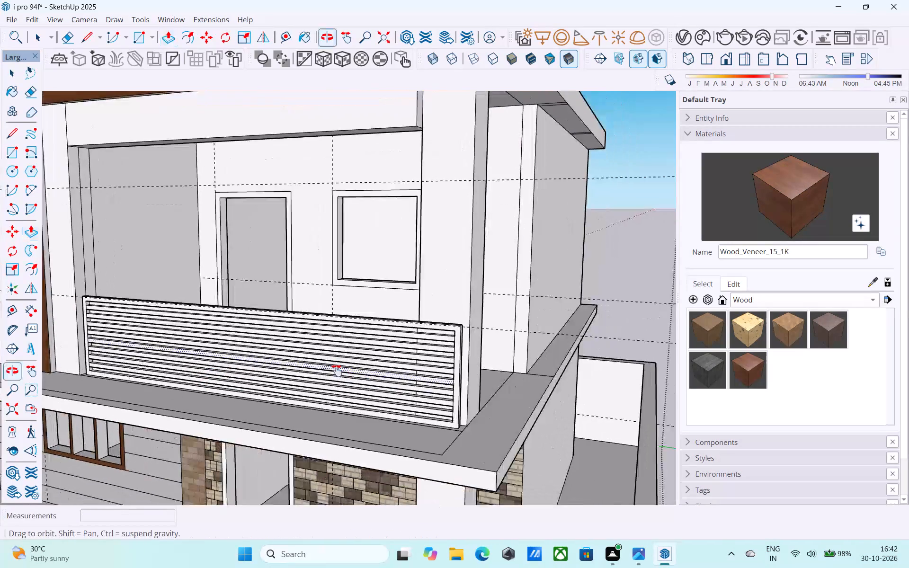
middle_drag(337, 371, 219, 377)
scroll(402, 366, up, 4)
key(space)
click(413, 362)
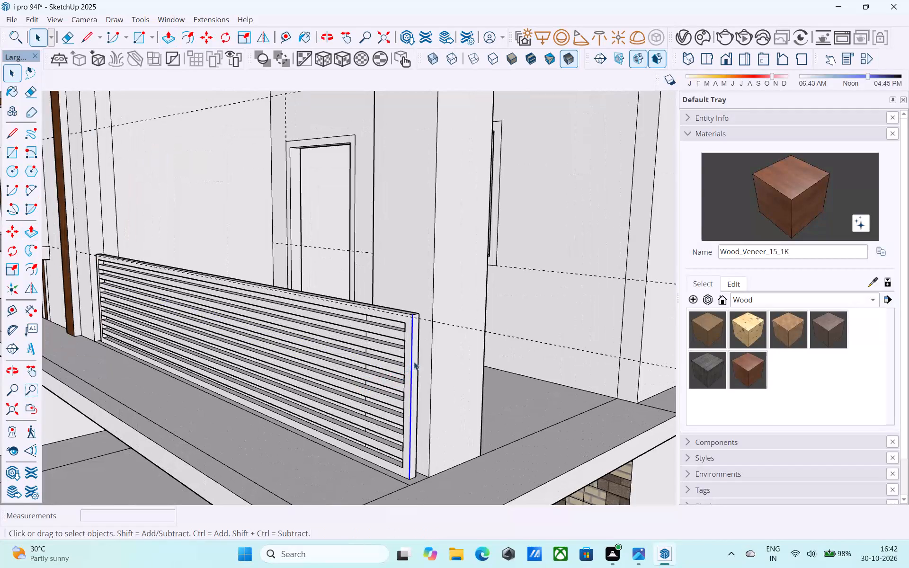
scroll(414, 362, up, 4)
click(414, 362)
key(p)
click(415, 362)
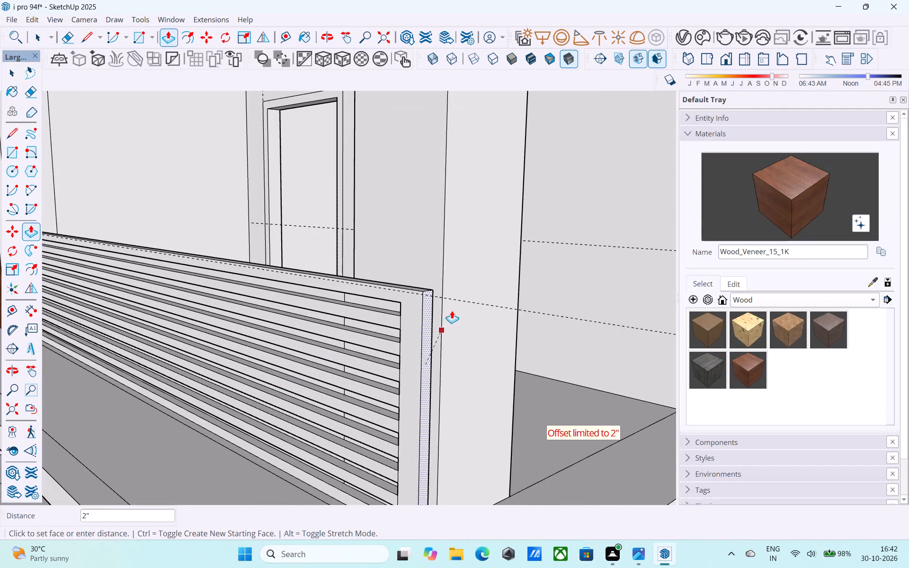
click(453, 275)
click(439, 304)
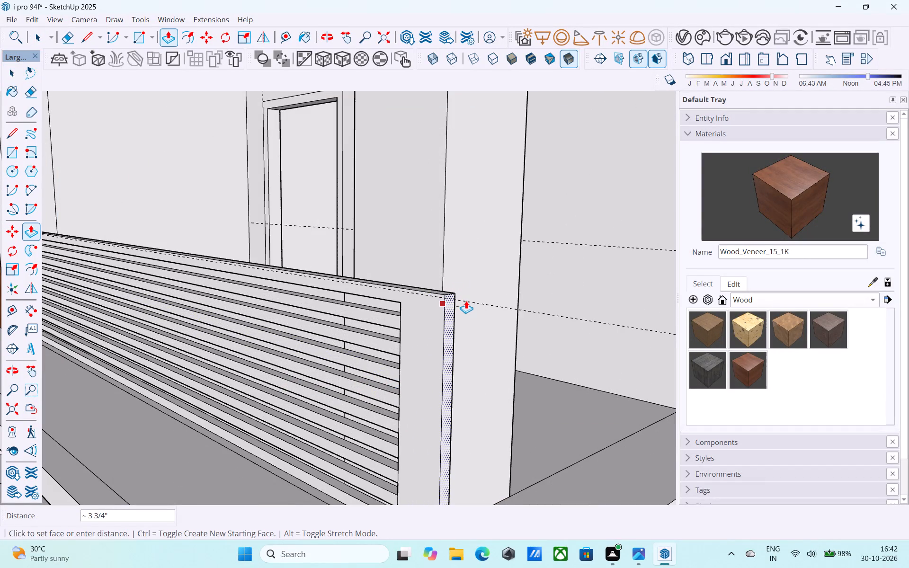
click(466, 301)
Copy the vertical edge at the railing's extended end 3" along its rear face to mark off a narrow strip.
middle_drag(466, 300, 103, 374)
key(space)
scroll(399, 357, up, 4)
click(394, 341)
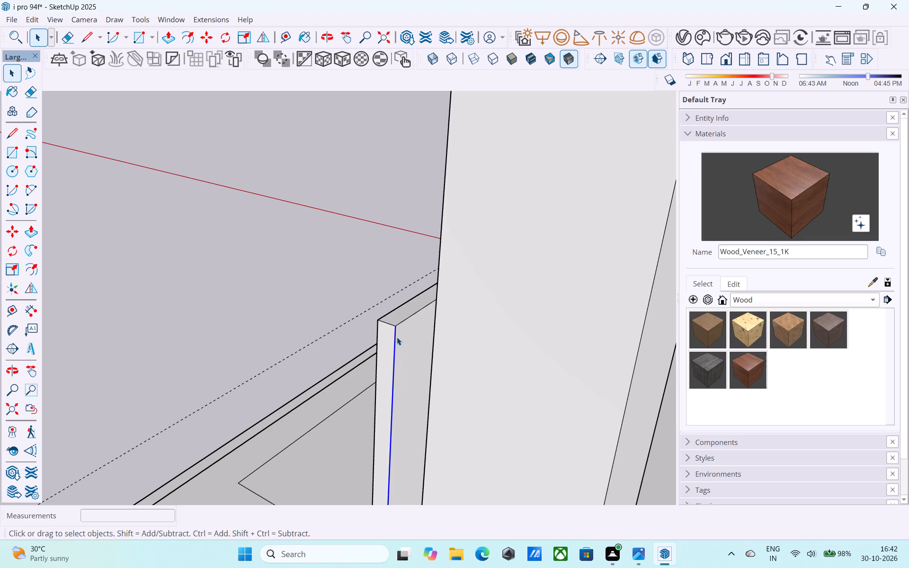
key(m)
click(397, 327)
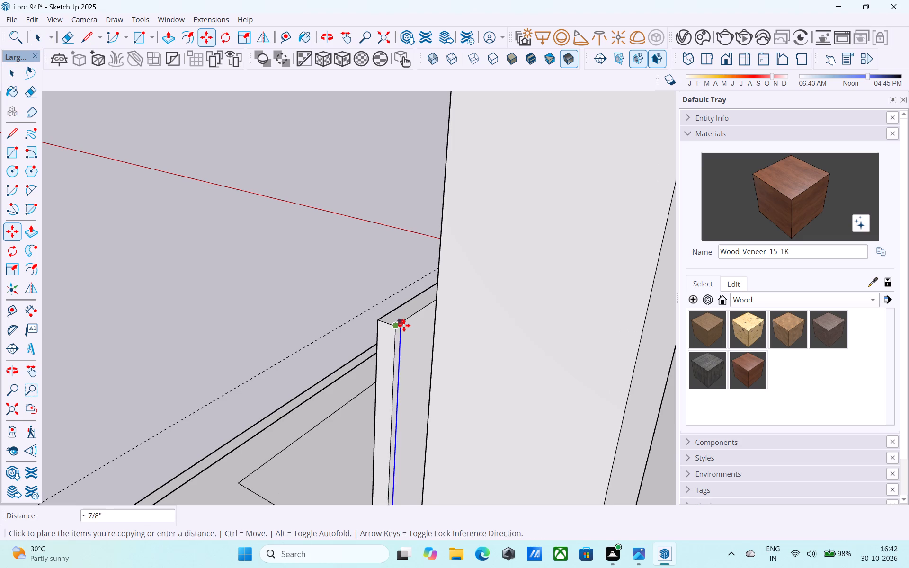
text(3")
key(Return)
key(backslash)
key(Return)
key(BackSpace)
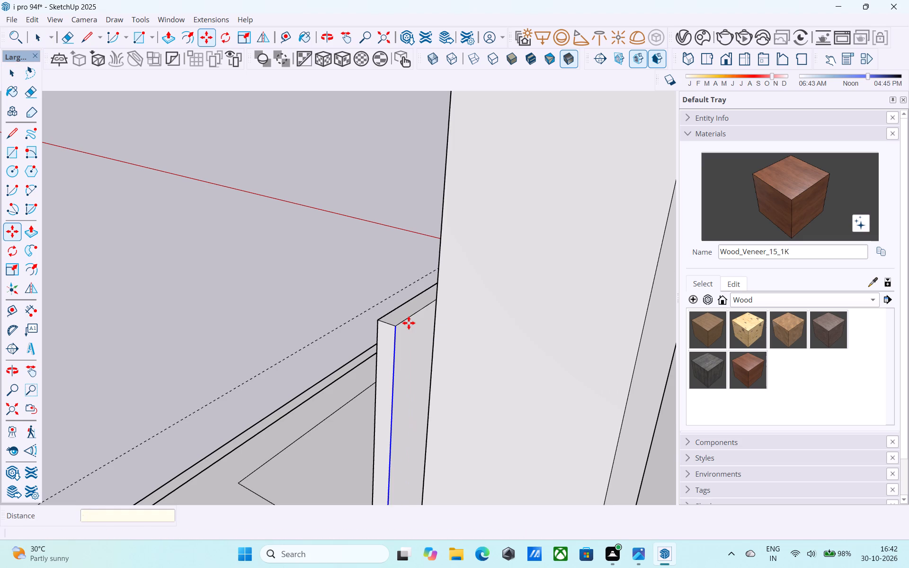
text(3")
key(Return)
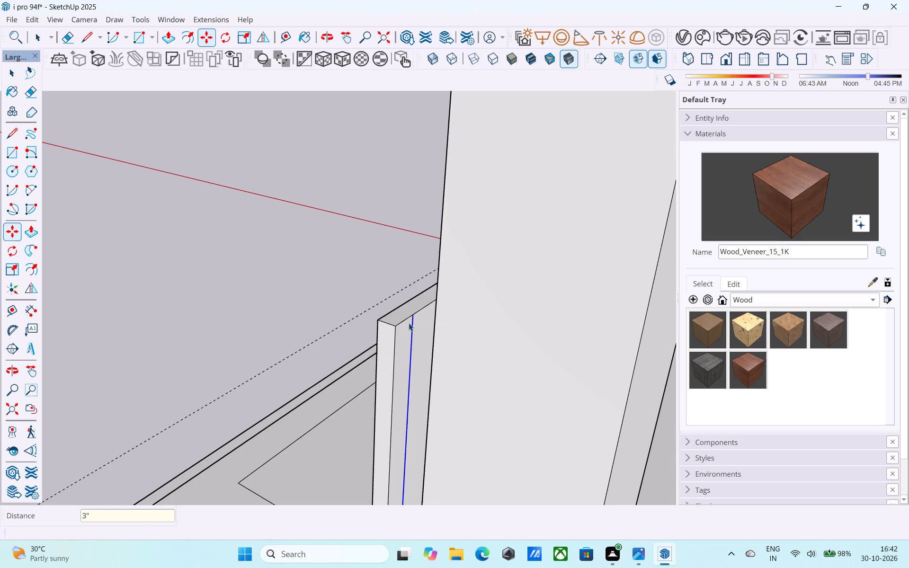
Extrude the narrow 3" strip at the railing's outer end 7' 2" back to the house wall as a side return.
key(space)
click(402, 329)
key(p)
click(402, 329)
scroll(402, 329, down, 8)
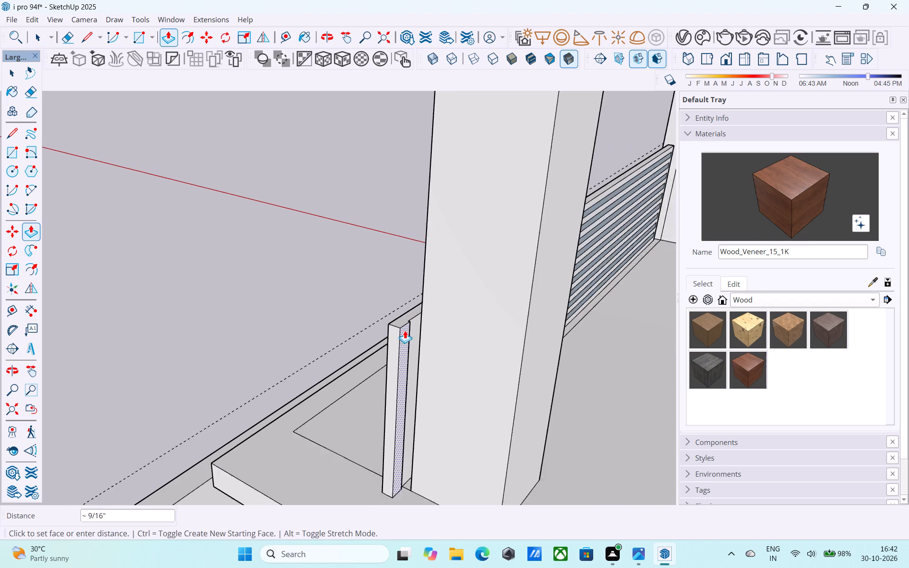
scroll(405, 330, down, 2)
shift+middle_drag(568, 391, 597, 289)
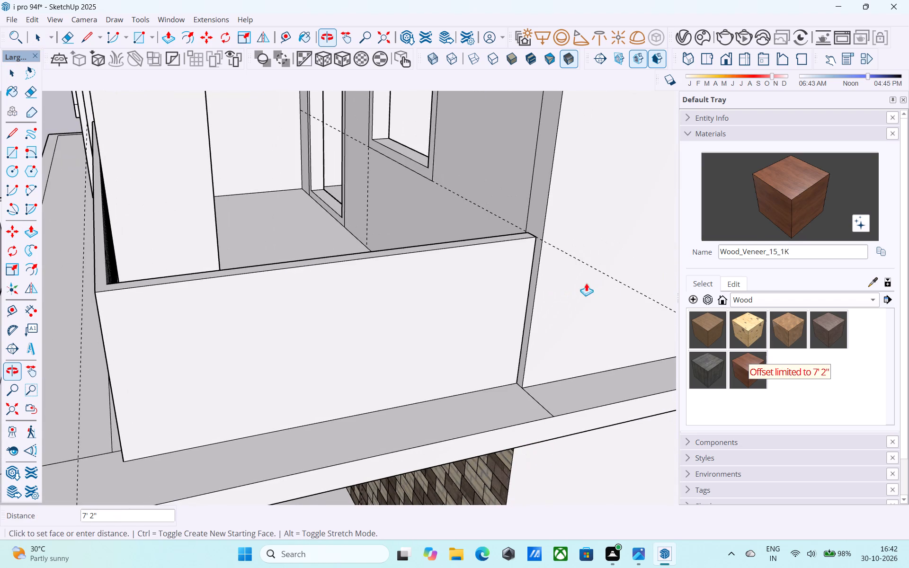
click(553, 248)
Offset the outer face of the railing's side return 3" inward to form a frame border.
scroll(553, 248, down, 5)
key(space)
click(421, 281)
scroll(417, 284, up, 2)
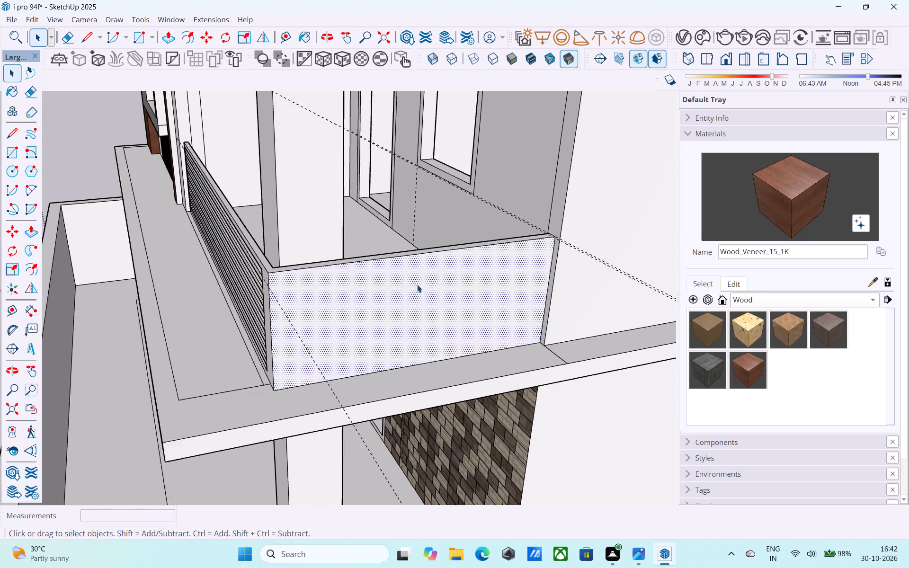
scroll(417, 284, up, 3)
key(f)
click(417, 284)
text(3")
key(Return)
key(space)
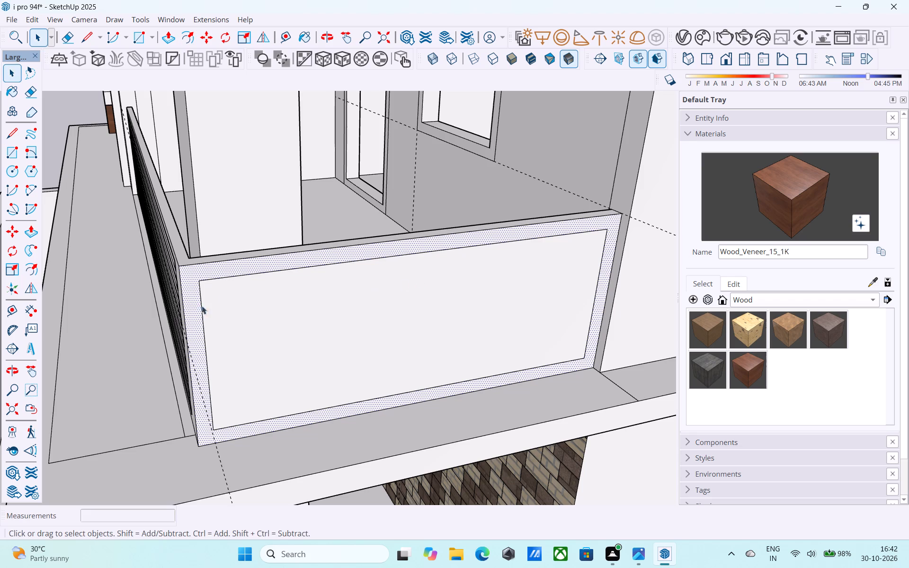
Copy the inner frame's top edge 2' 6" down to its bottom edge and divide the copies into 17 equal strips.
click(211, 279)
key(m)
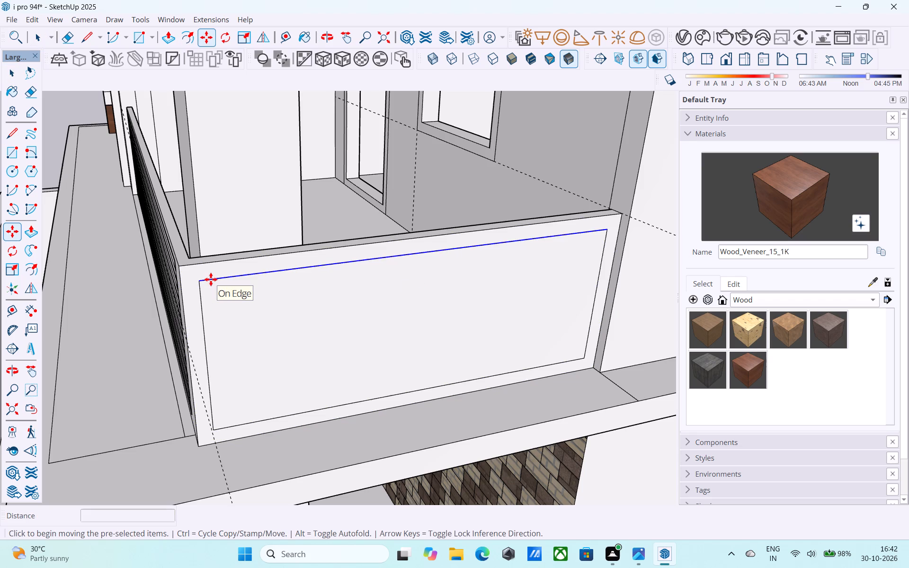
click(201, 280)
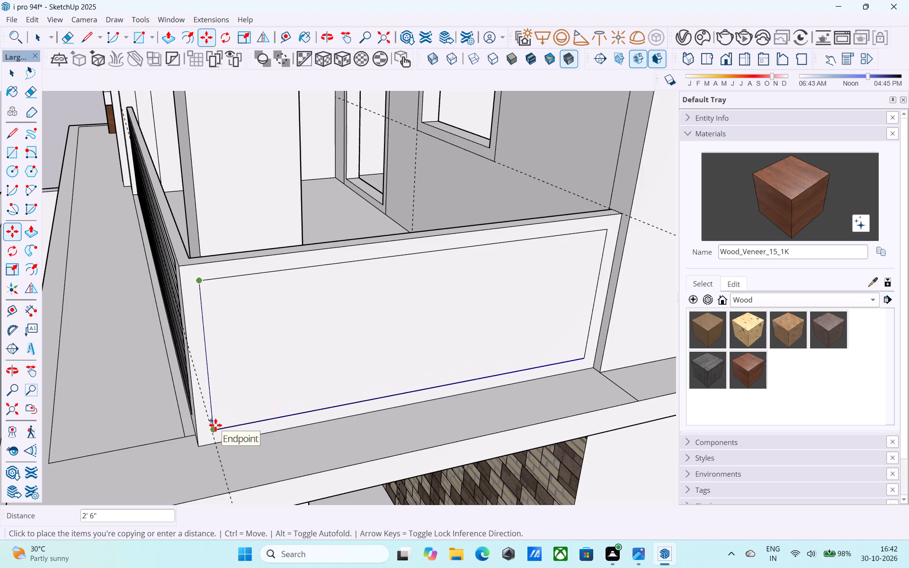
click(215, 425)
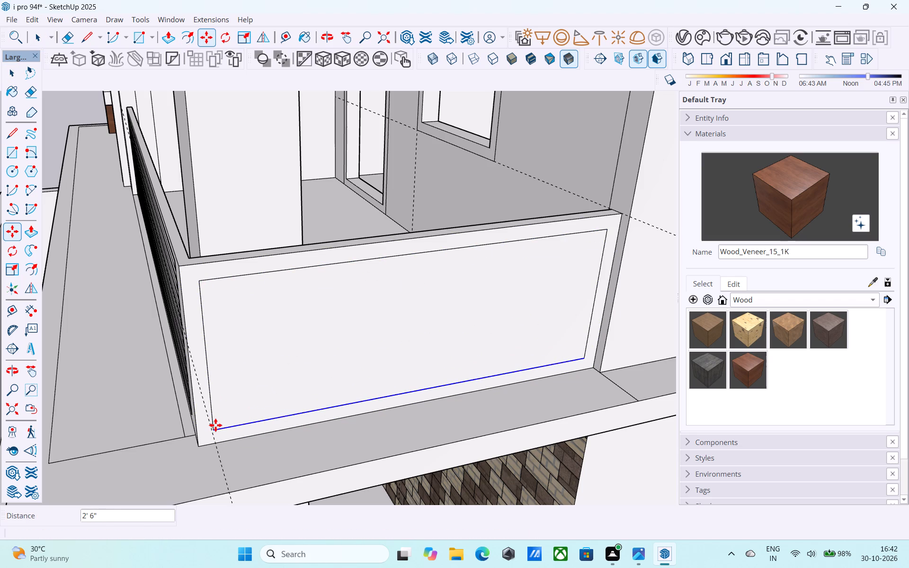
key(slash)
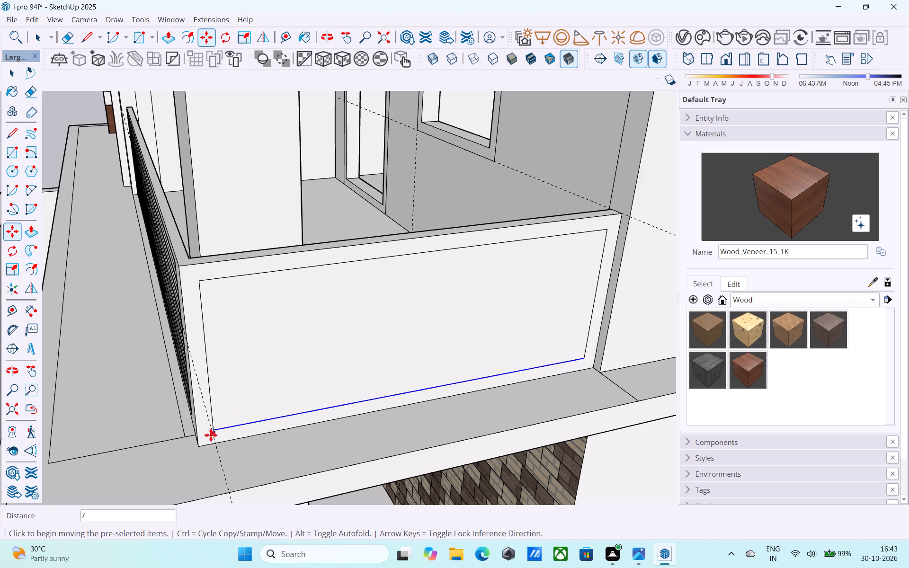
key(slash)
text(17)
key(Return)
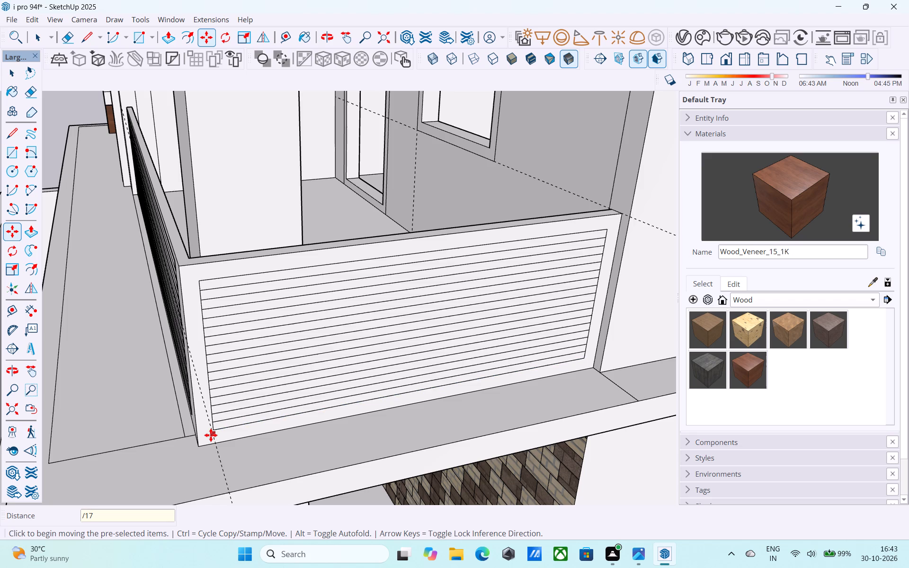
key(space)
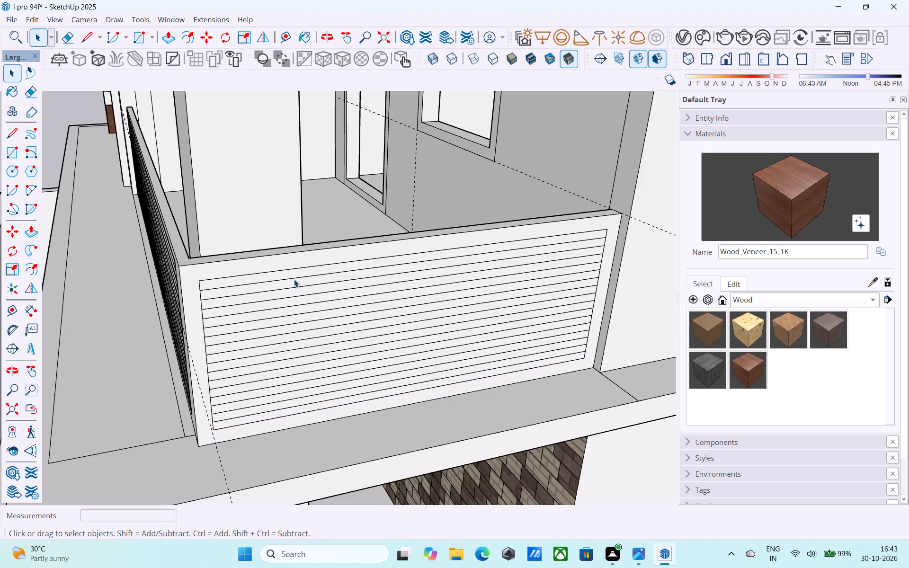
Push the top strip of the side return back through the panel to open the first gap.
click(290, 273)
scroll(290, 273, up, 7)
key(p)
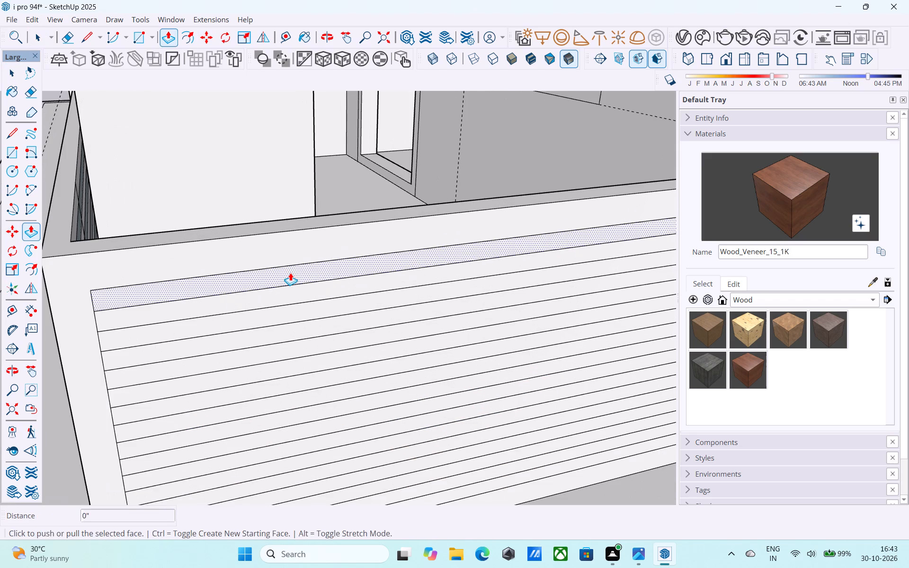
click(290, 273)
scroll(290, 273, up, 5)
middle_drag(276, 262, 252, 194)
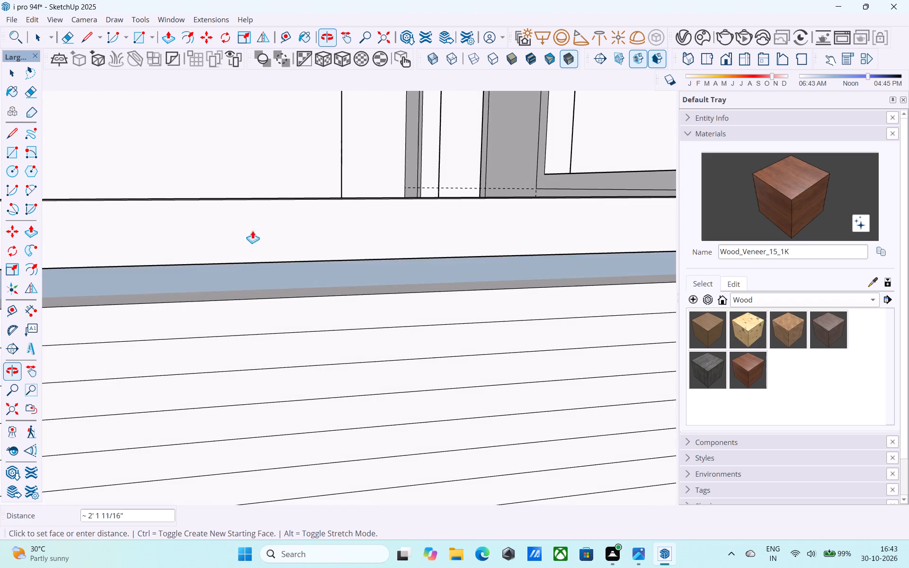
click(214, 283)
Push the third strip of the side return back by the same depth, leaving a solid slat above it.
scroll(223, 274, down, 5)
double_click(233, 321)
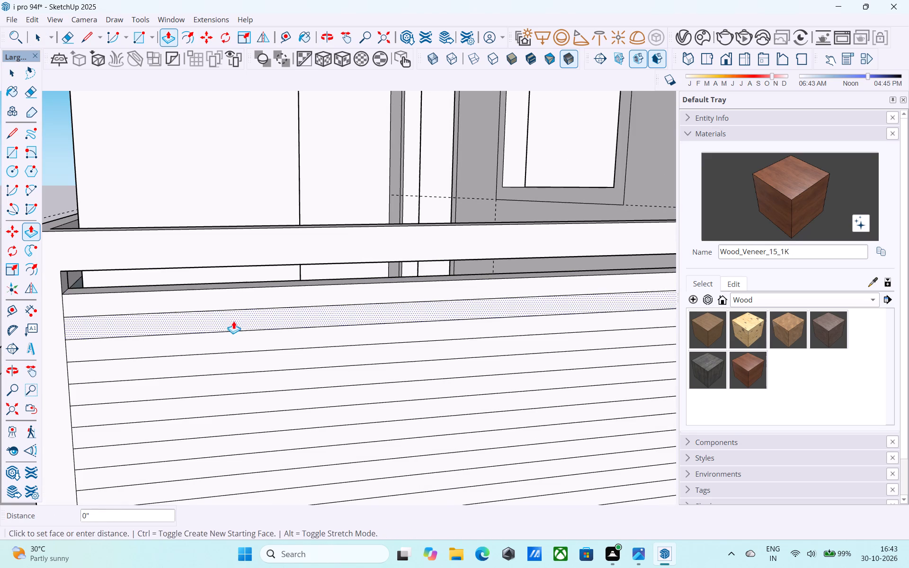
scroll(234, 321, down, 6)
shift+middle_drag(251, 344, 276, 326)
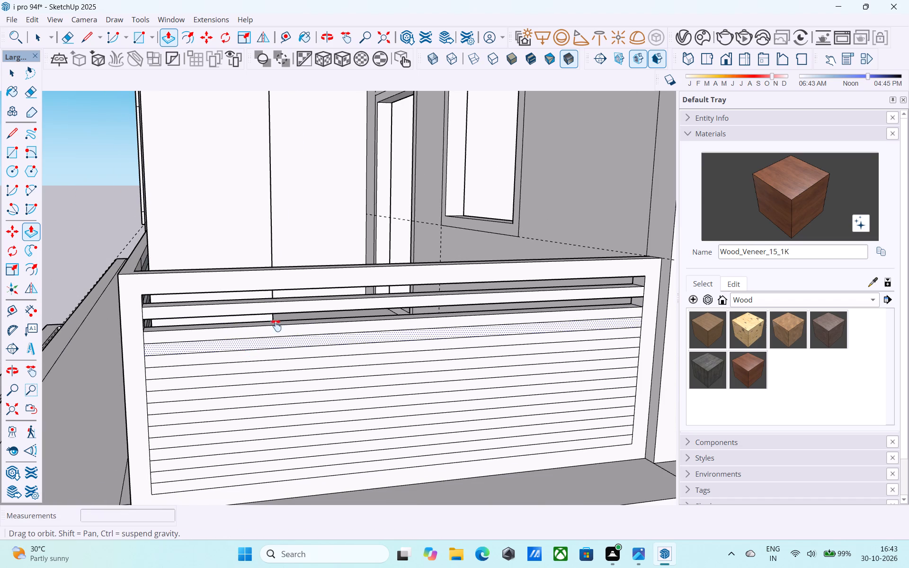
shift+middle_drag(276, 326, 386, 327)
scroll(239, 345, up, 2)
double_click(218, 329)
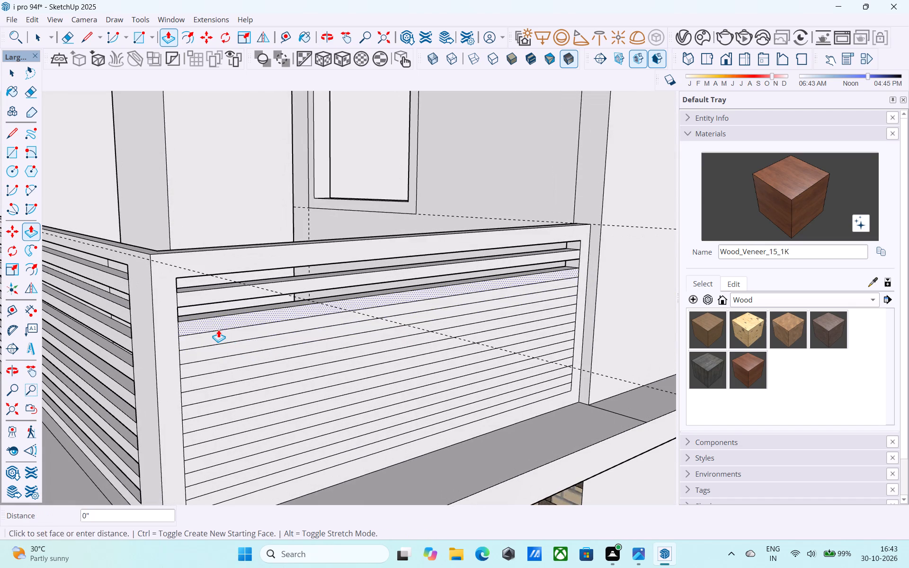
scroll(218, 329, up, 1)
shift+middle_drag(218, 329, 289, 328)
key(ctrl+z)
Push the following alternate strips of the side return back by the same depth, stopping above the bottom strip.
scroll(284, 332, up, 4)
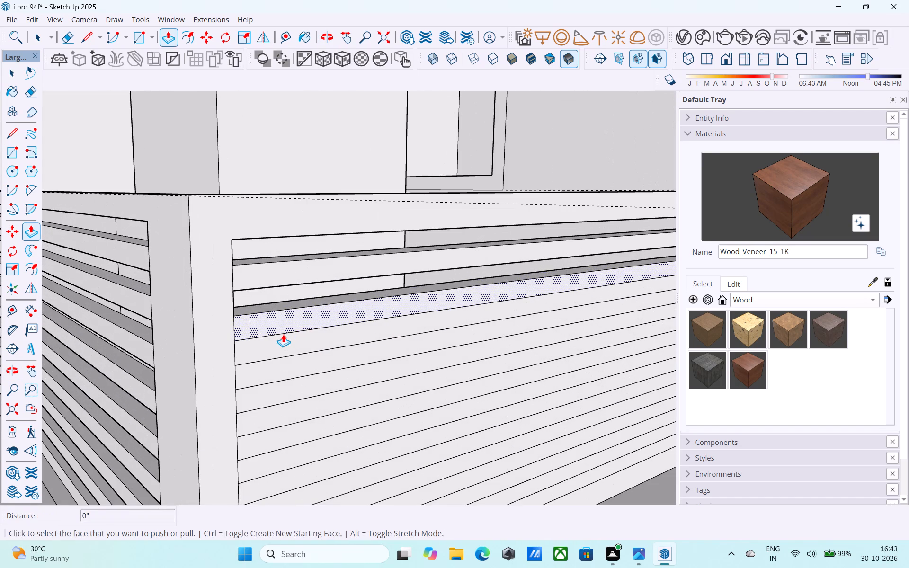
double_click(286, 339)
shift+middle_drag(285, 345, 289, 256)
double_click(297, 294)
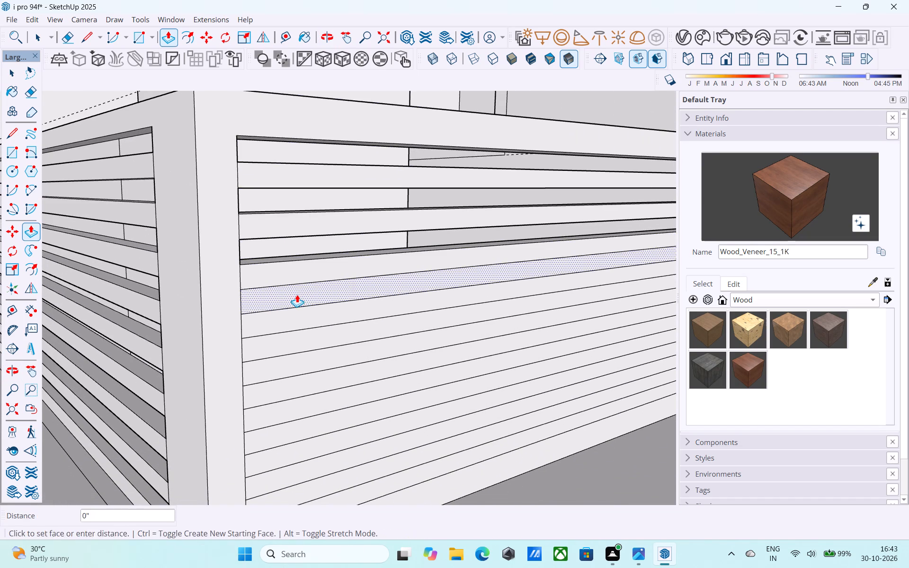
double_click(291, 338)
scroll(294, 341, down, 2)
shift+middle_drag(315, 373, 334, 341)
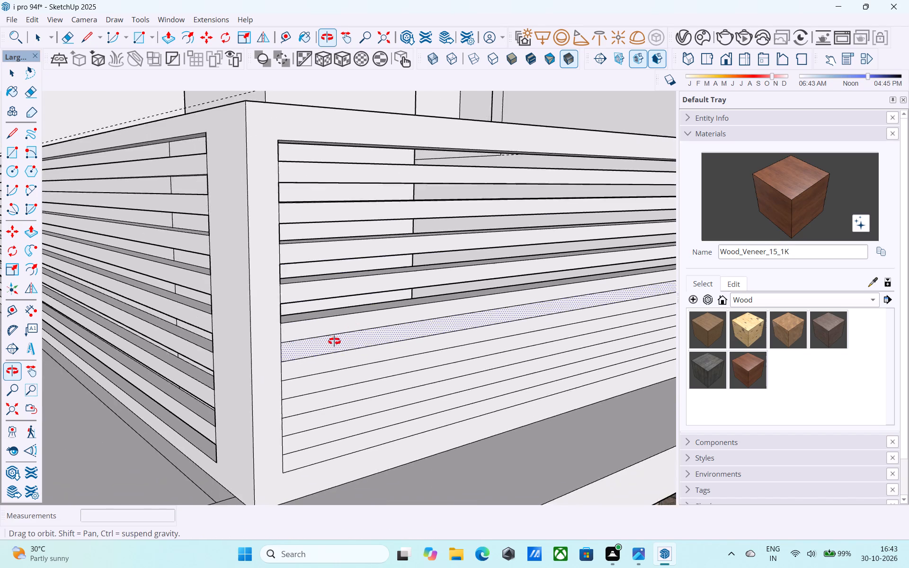
shift+middle_drag(334, 341, 236, 339)
double_click(294, 349)
shift+middle_drag(366, 373, 324, 308)
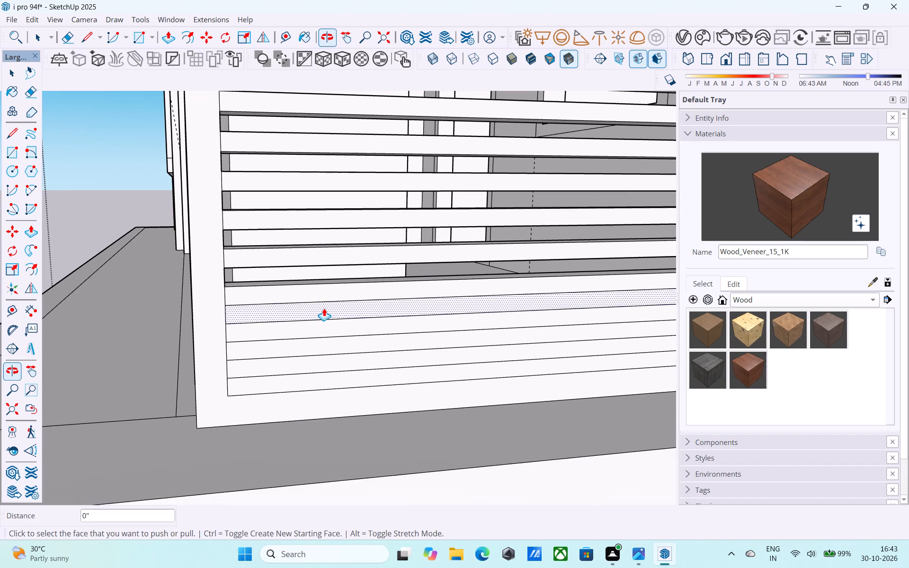
double_click(315, 309)
double_click(309, 343)
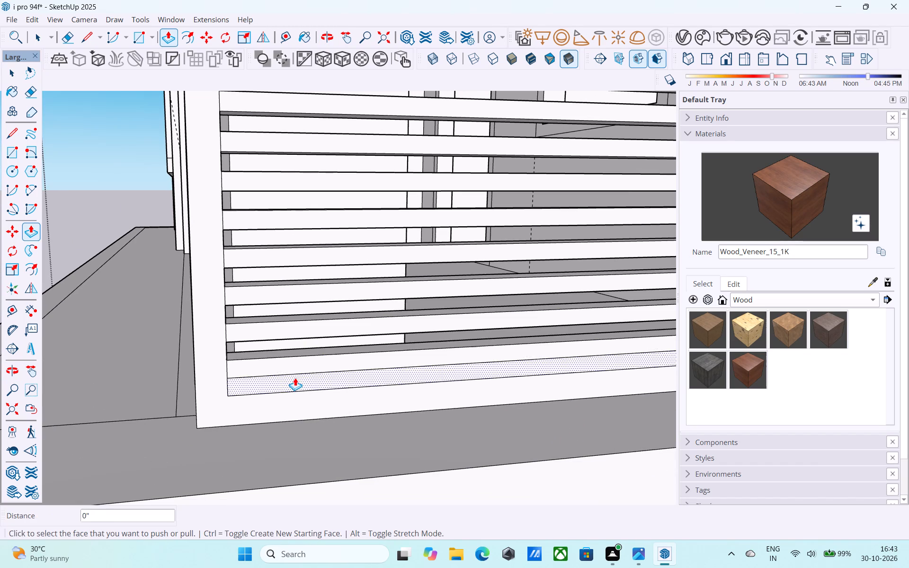
Push the bottom strip of the side return back through the panel to open the last gap.
double_click(295, 378)
click(295, 375)
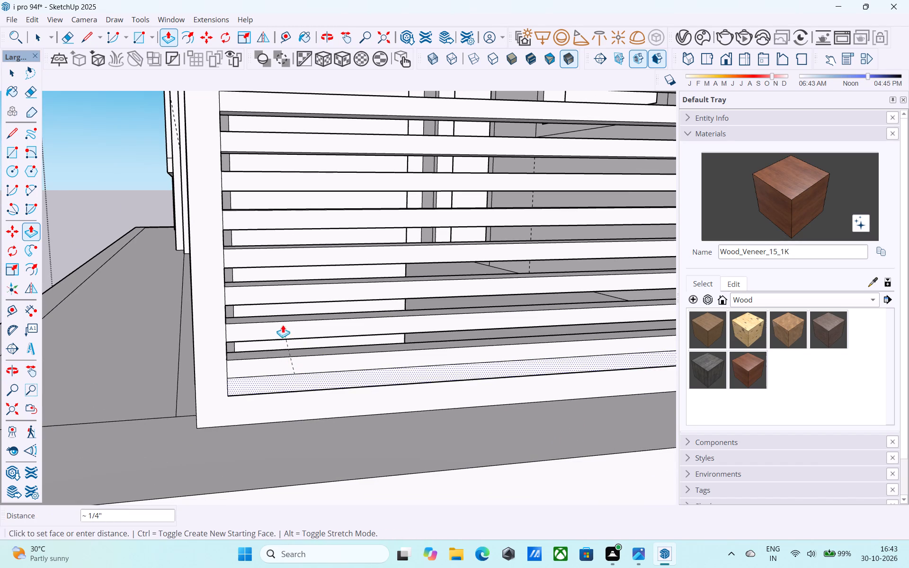
scroll(281, 318, up, 2)
click(280, 318)
scroll(281, 318, down, 6)
key(space)
scroll(281, 319, down, 4)
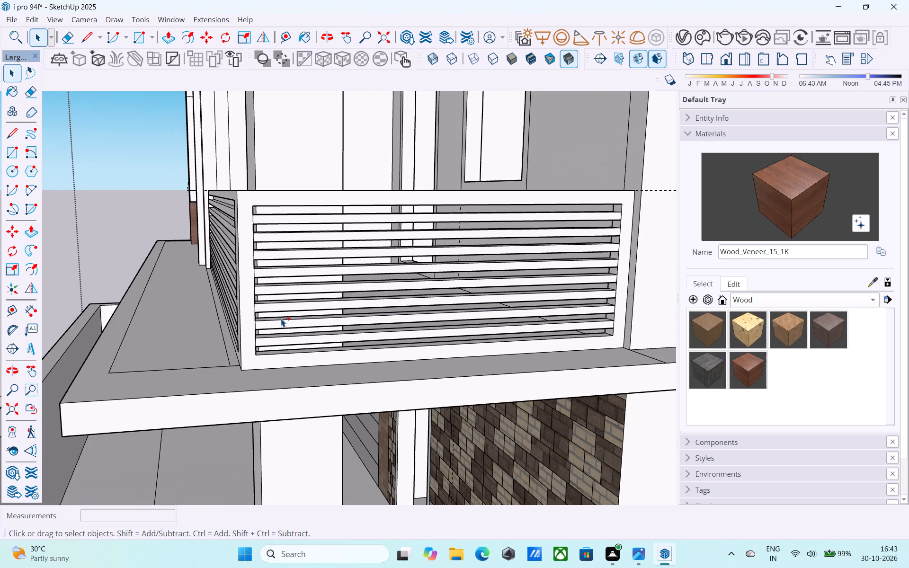
Save the model.
key(ctrl+s)
Pull the corner-end face of the side return's top gap 6" inward to widen the frame there.
scroll(282, 320, down, 6)
middle_drag(300, 346, 599, 375)
shift+middle_drag(320, 380, 347, 406)
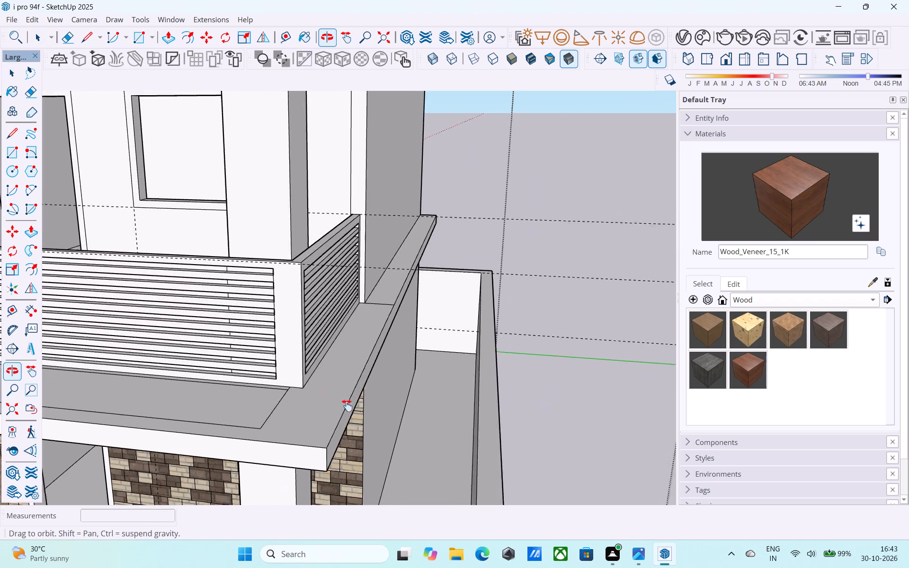
shift+middle_drag(347, 406, 339, 345)
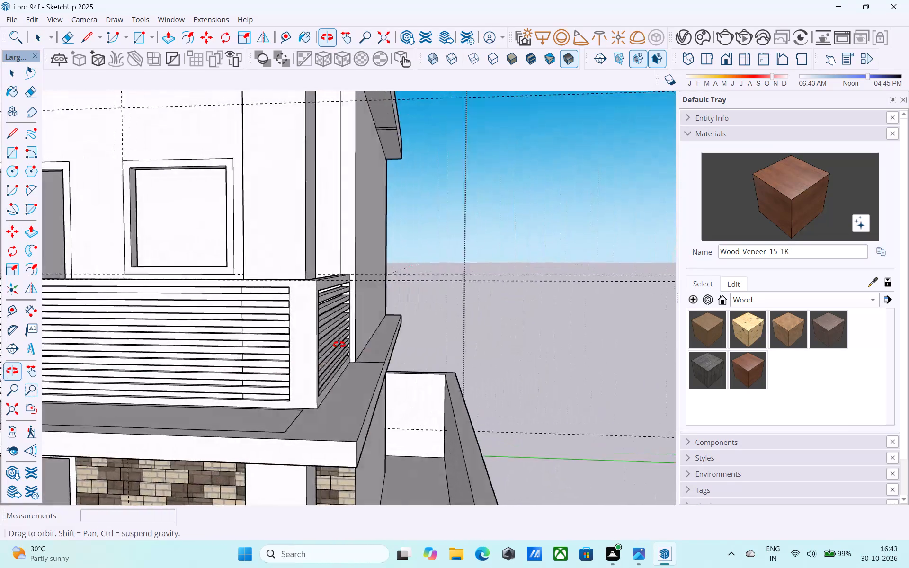
shift+middle_drag(339, 345, 3, 331)
scroll(354, 323, up, 5)
shift+middle_drag(355, 322, 116, 349)
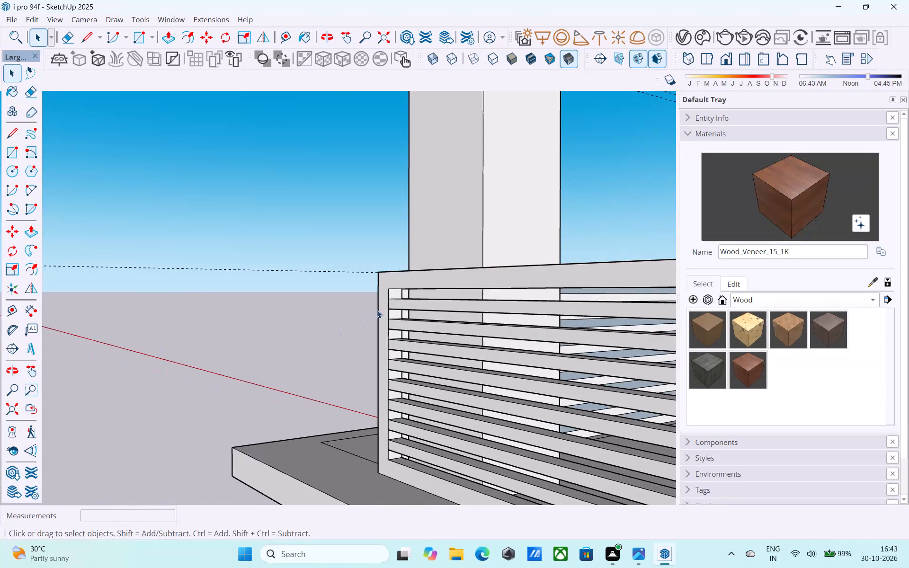
scroll(388, 303, up, 7)
click(396, 291)
key(p)
click(395, 290)
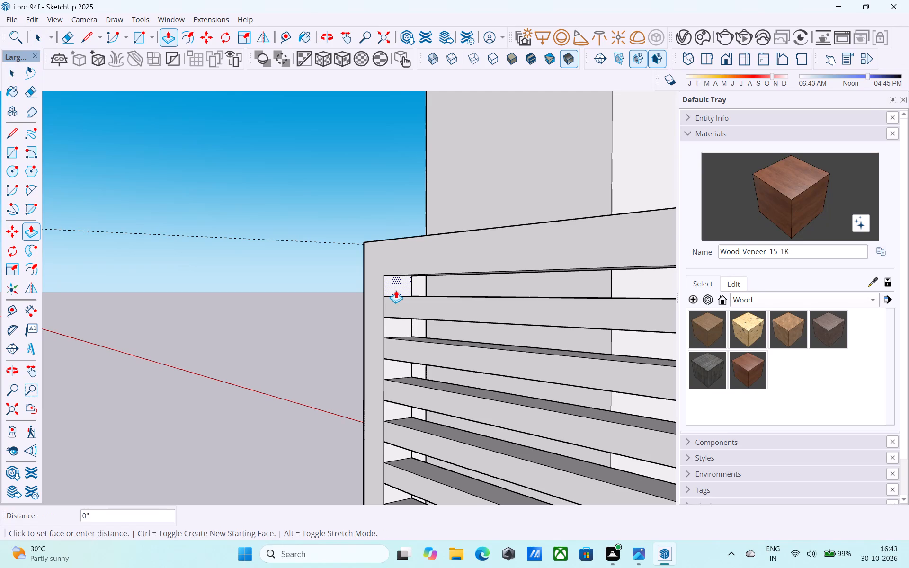
text(6")
key(Return)
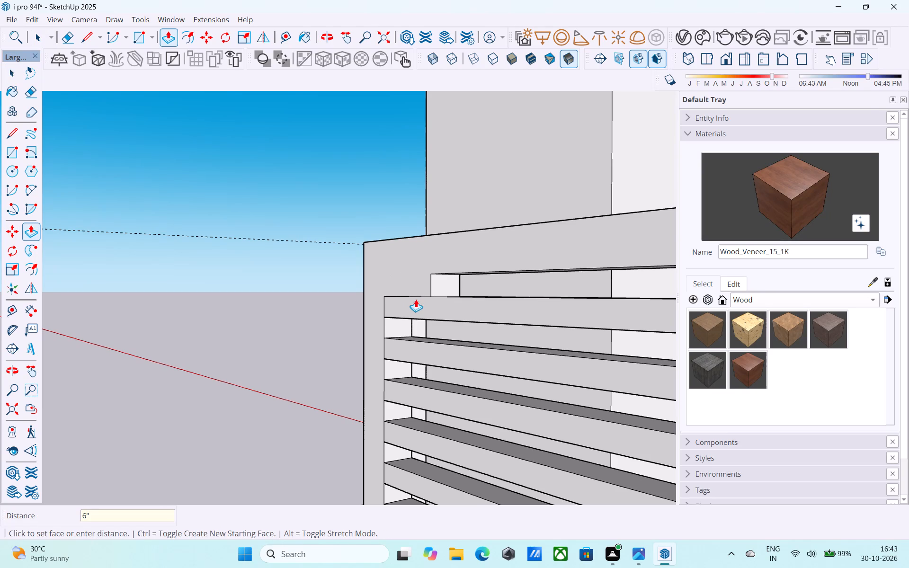
Pull the corner-end faces of the side return's second and third gaps inward by the same 6".
key(space)
click(402, 329)
key(p)
double_click(402, 329)
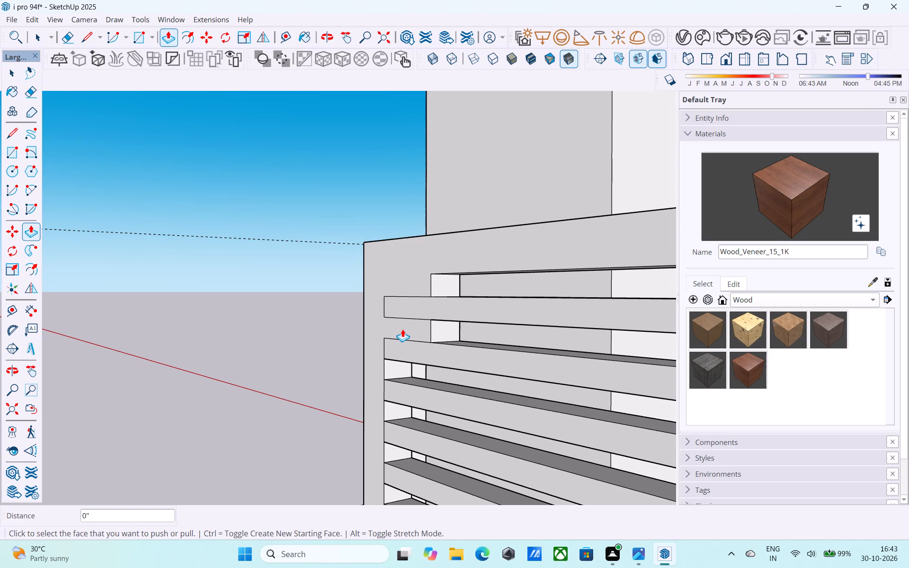
double_click(394, 364)
scroll(392, 357, up, 1)
shift+middle_drag(398, 349, 357, 228)
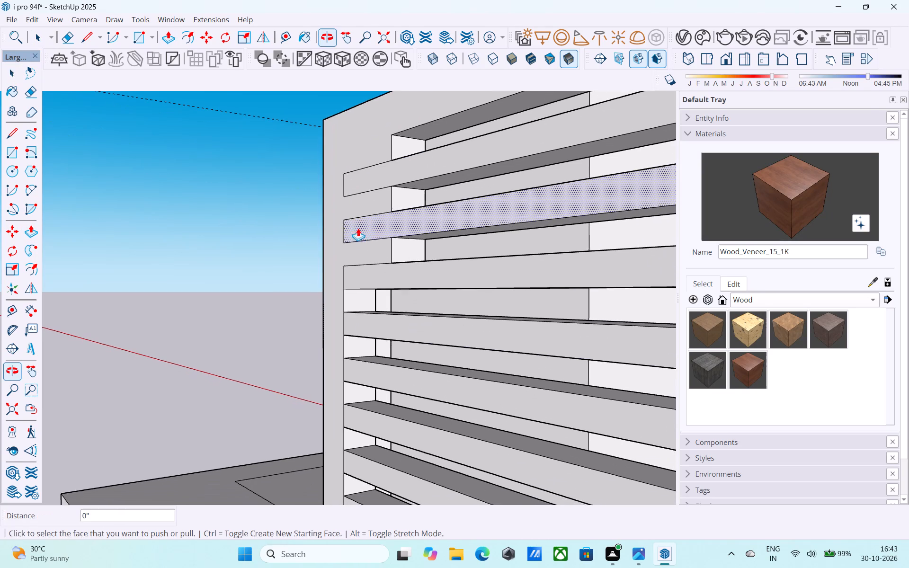
Pull the corner-end faces of the side return's fourth, fifth and sixth gaps inward to about the same line as those above.
double_click(365, 302)
click(361, 302)
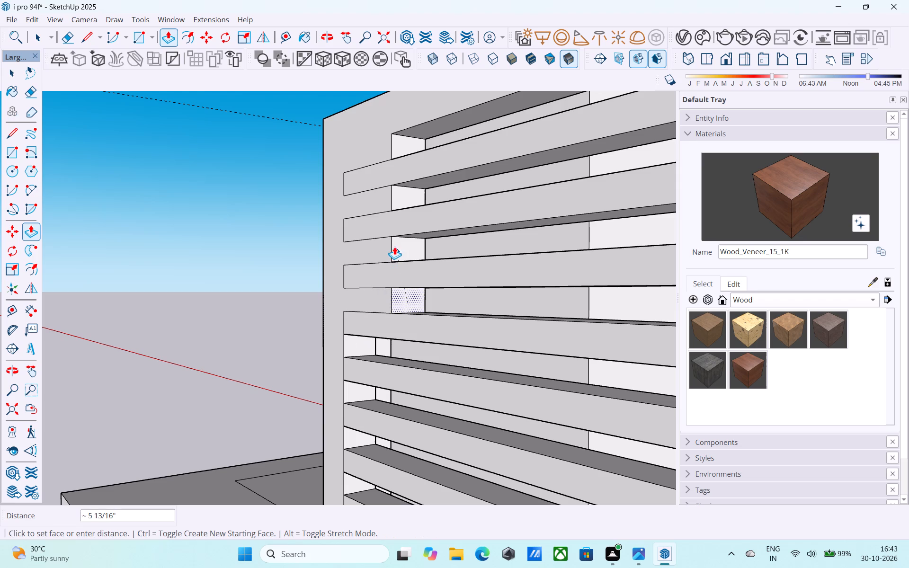
click(393, 245)
double_click(359, 343)
scroll(367, 380, down, 2)
shift+middle_drag(367, 381, 344, 292)
scroll(343, 294, up, 3)
double_click(338, 298)
Pull the corner-end faces of the side return's three lowest gaps inward to line up with the gaps above.
scroll(339, 305, down, 1)
middle_drag(353, 323, 679, 362)
scroll(489, 307, down, 5)
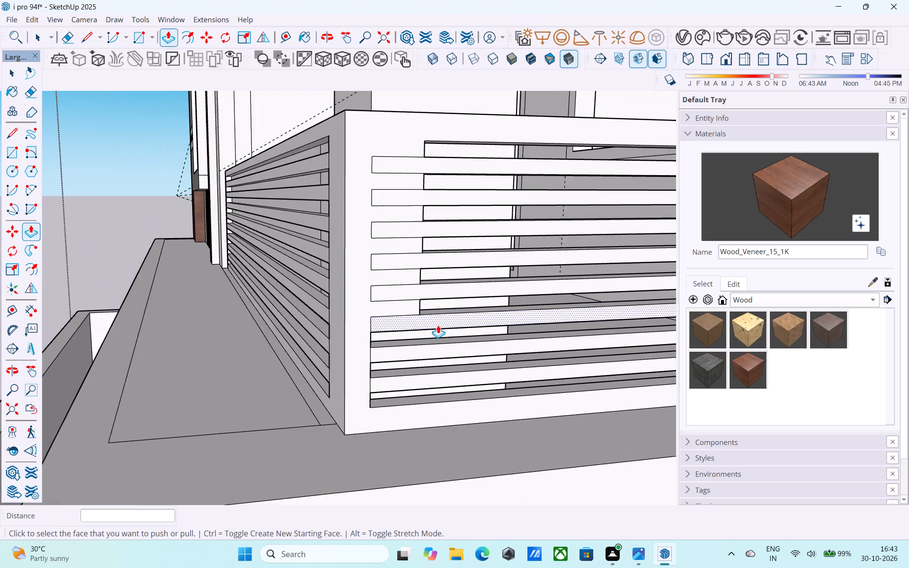
middle_drag(434, 325, 312, 293)
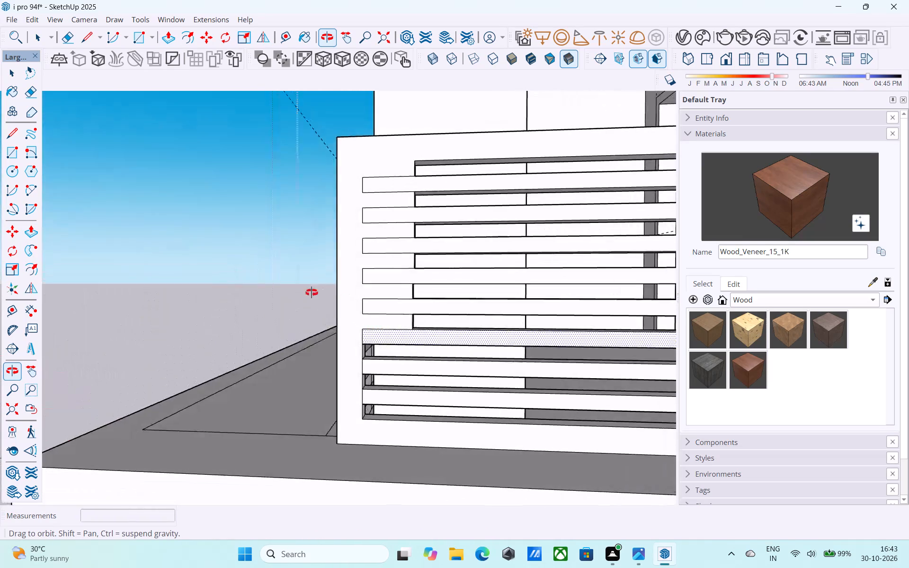
middle_drag(312, 293, 256, 275)
shift+middle_drag(347, 333, 185, 316)
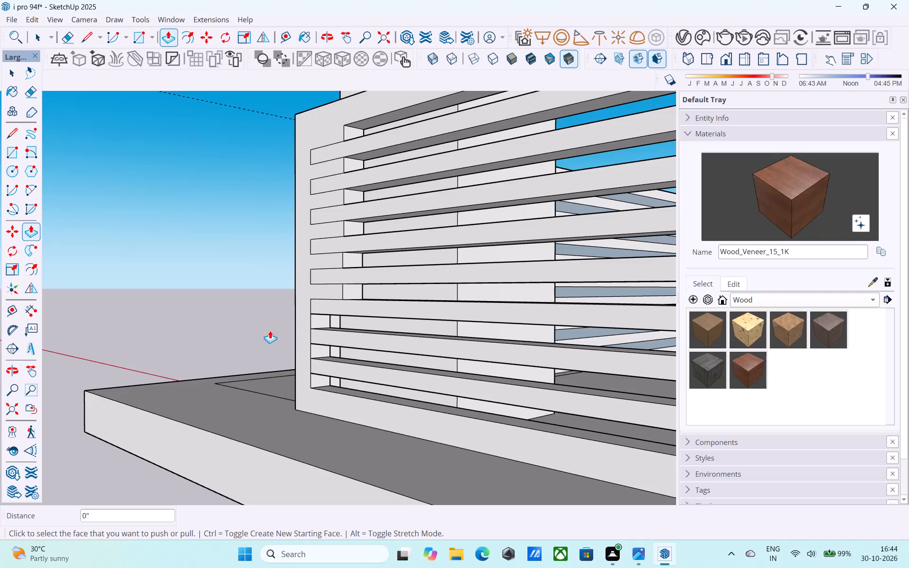
scroll(351, 327, up, 7)
double_click(303, 313)
double_click(285, 379)
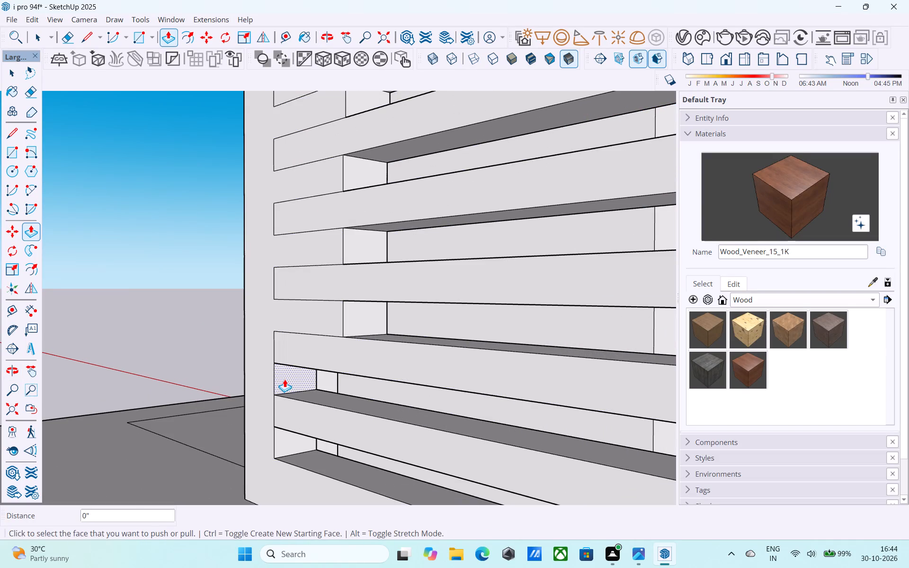
scroll(285, 379, down, 4)
shift+middle_drag(285, 379, 279, 263)
scroll(291, 312, up, 5)
double_click(284, 307)
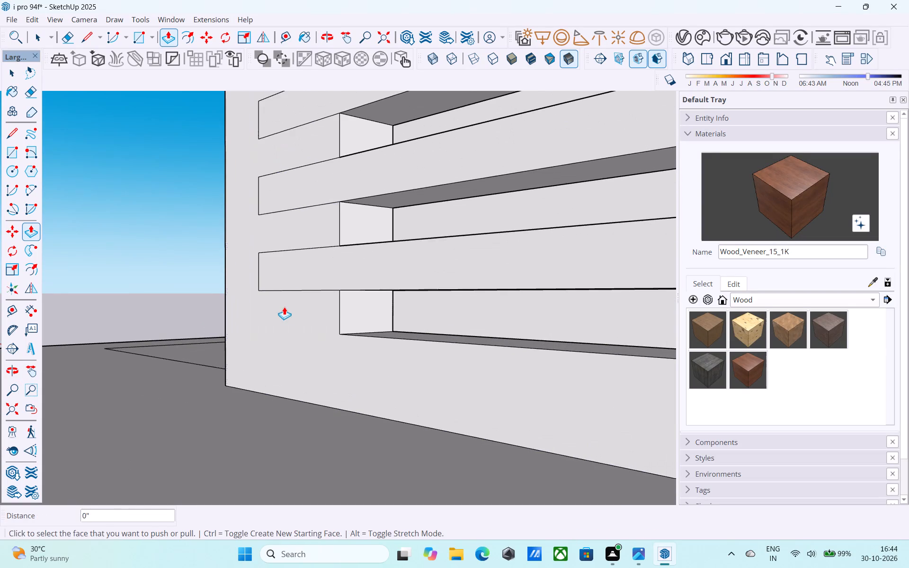
Erase the leftover end edges of the three lowest slats on the side return's corner frame.
scroll(284, 307, down, 6)
middle_drag(284, 307, 442, 380)
key(e)
drag(254, 280, 266, 304)
drag(266, 278, 266, 296)
drag(272, 240, 268, 277)
drag(268, 228, 263, 236)
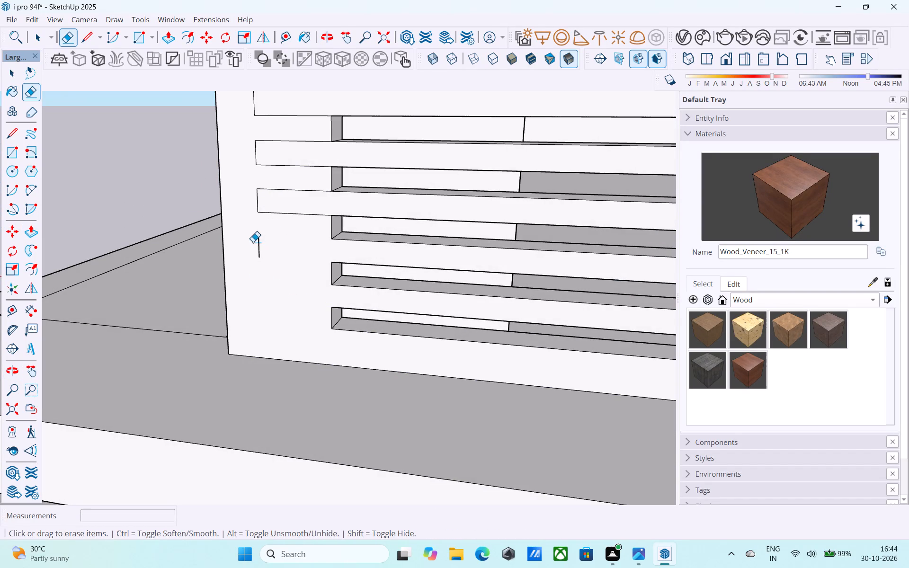
click(253, 241)
drag(264, 237, 244, 250)
drag(268, 184, 276, 230)
drag(258, 204, 247, 207)
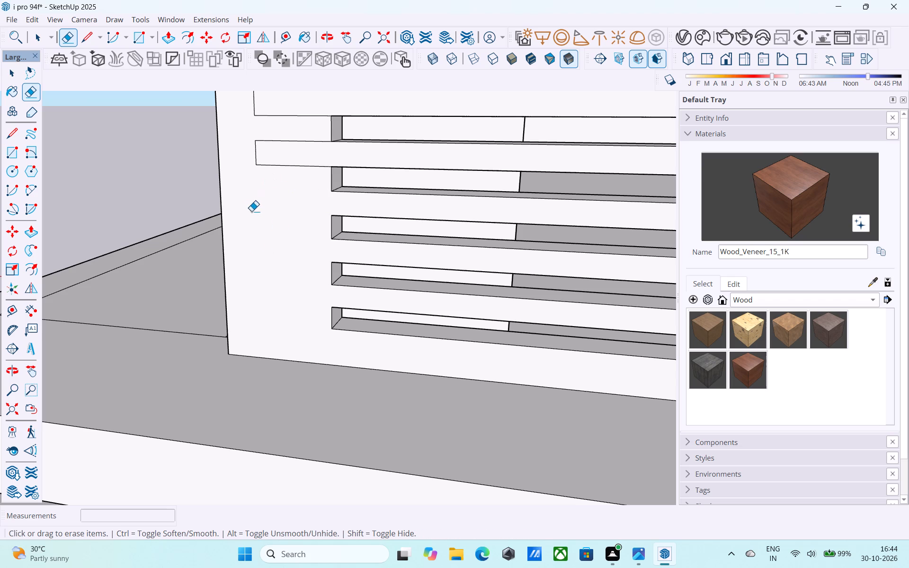
Erase the leftover end edges of the remaining upper slats so the side return's corner frame is one clean face.
middle_drag(252, 211, 283, 337)
drag(308, 285, 277, 291)
drag(289, 263, 297, 343)
drag(308, 216, 315, 287)
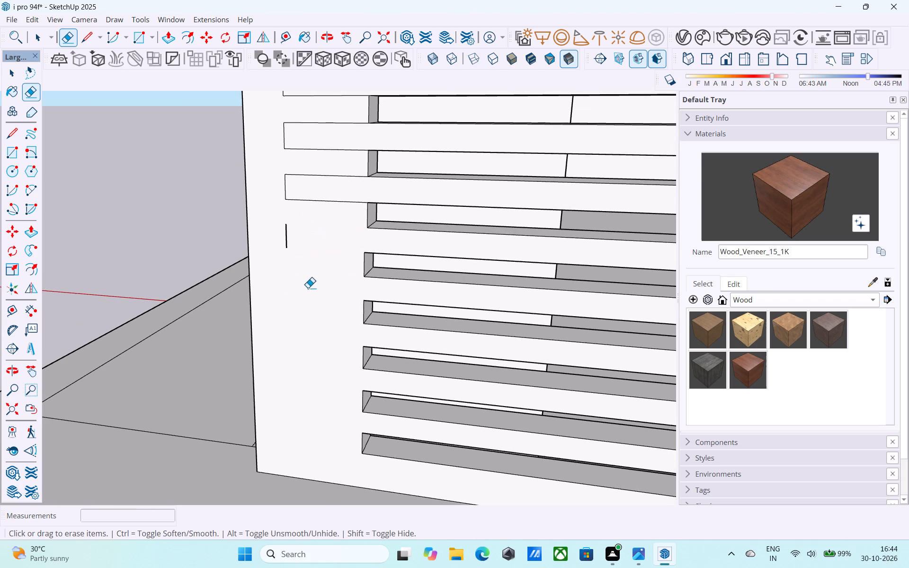
drag(290, 245, 285, 242)
shift+middle_drag(286, 240, 283, 308)
drag(300, 284, 314, 194)
drag(314, 196, 267, 262)
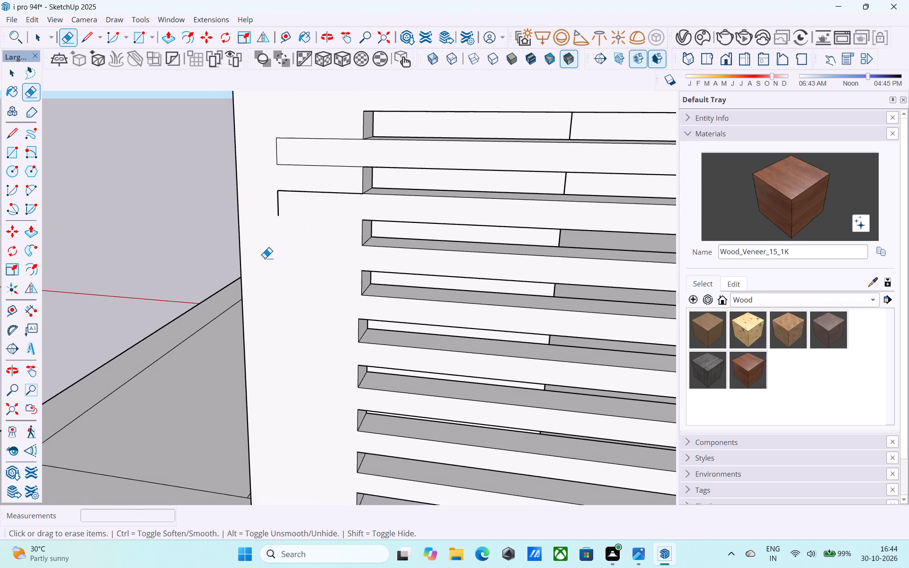
drag(283, 215, 271, 204)
drag(281, 201, 319, 183)
drag(308, 127, 312, 173)
drag(296, 151, 264, 160)
Inspect the balcony railing, its side return and the whole house exterior from several angles.
scroll(284, 207, down, 5)
scroll(316, 262, down, 5)
middle_drag(319, 268, 606, 305)
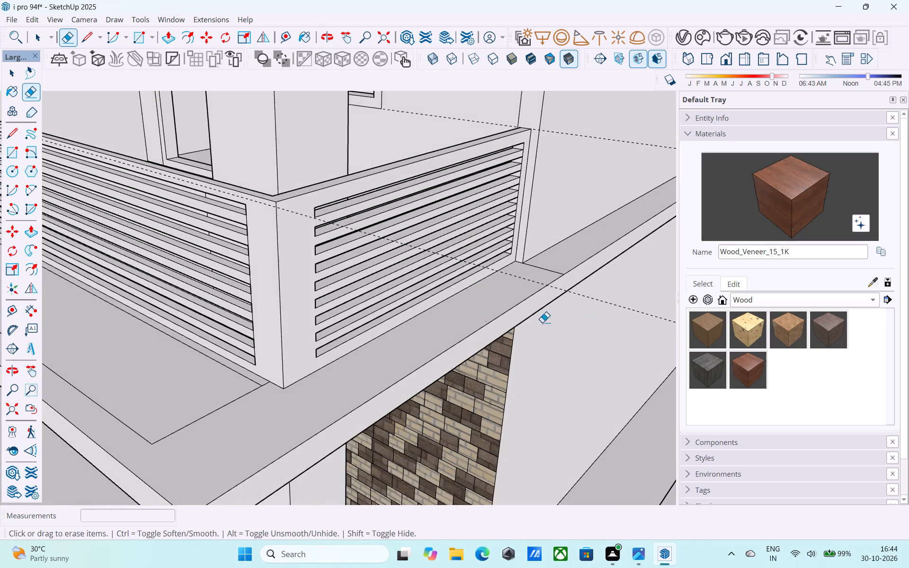
middle_drag(336, 293, 385, 259)
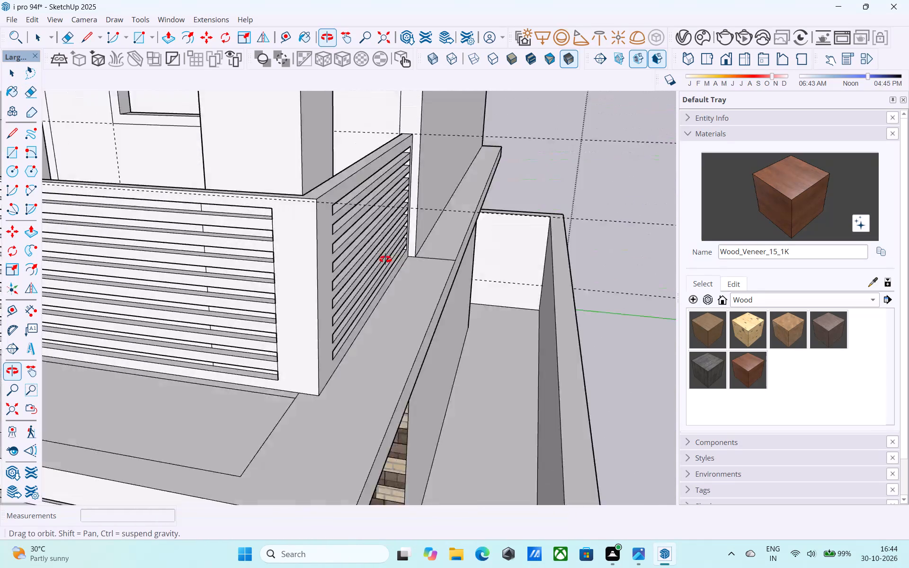
middle_drag(385, 259, 324, 240)
key(space)
scroll(327, 239, down, 4)
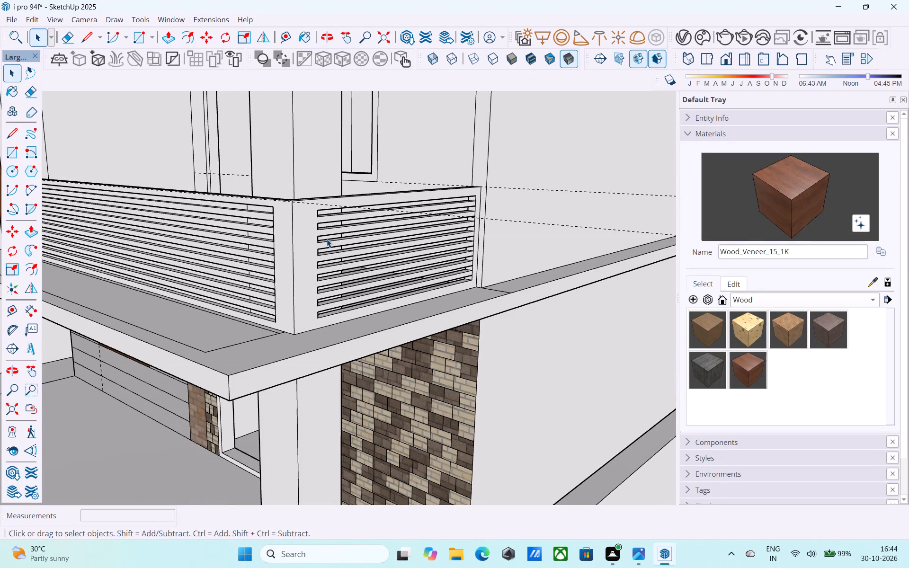
scroll(327, 239, down, 6)
middle_drag(325, 252, 446, 274)
scroll(454, 264, down, 5)
middle_drag(294, 265, 347, 284)
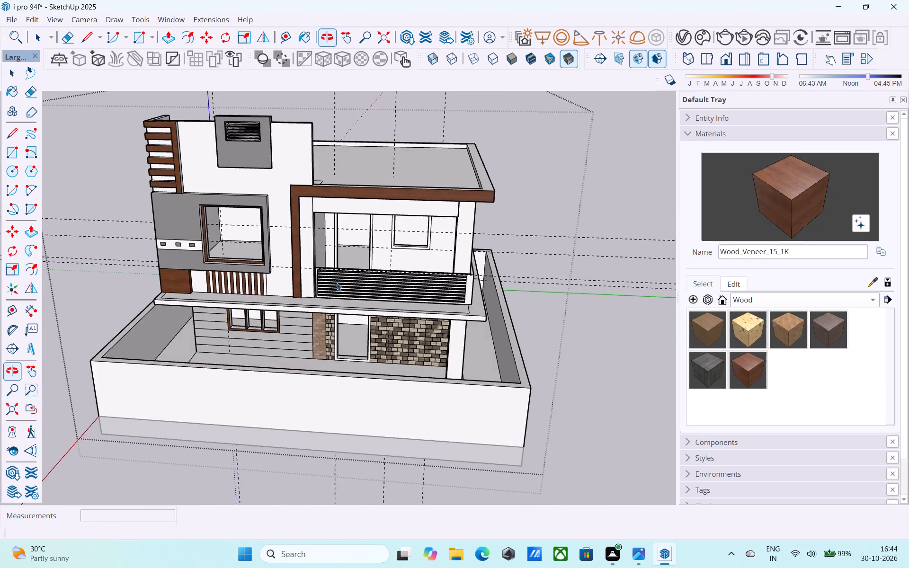
scroll(276, 264, up, 9)
middle_drag(461, 300, 221, 271)
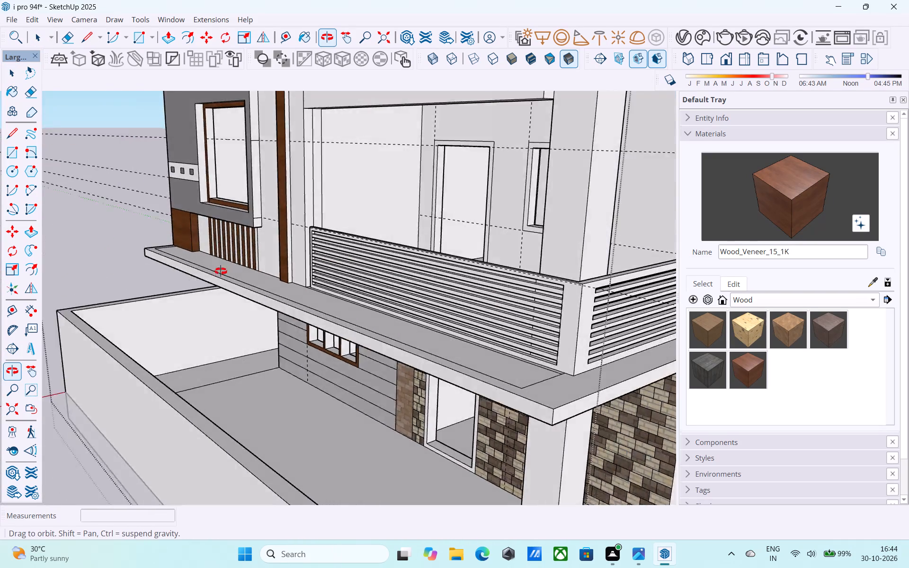
middle_drag(221, 271, 472, 262)
scroll(415, 270, up, 1)
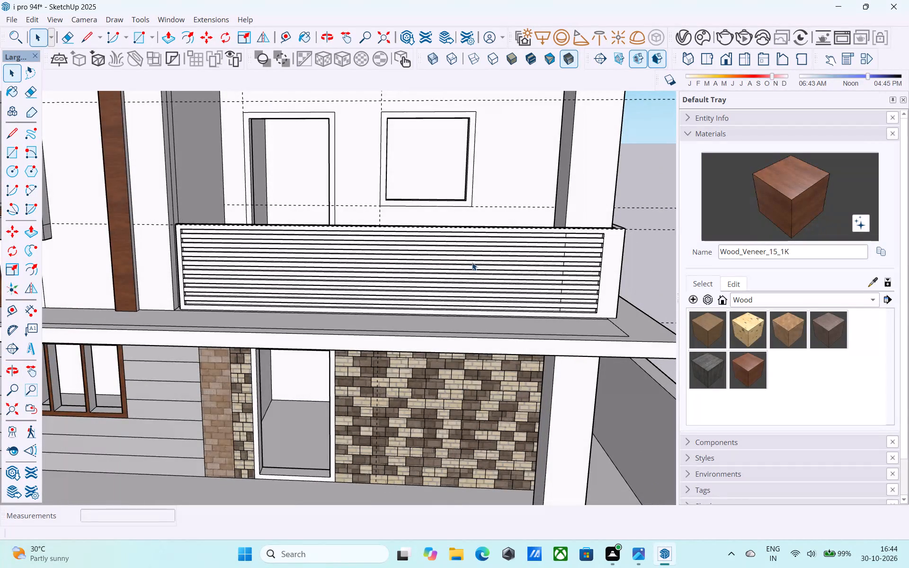
scroll(472, 262, down, 10)
middle_drag(419, 319, 428, 284)
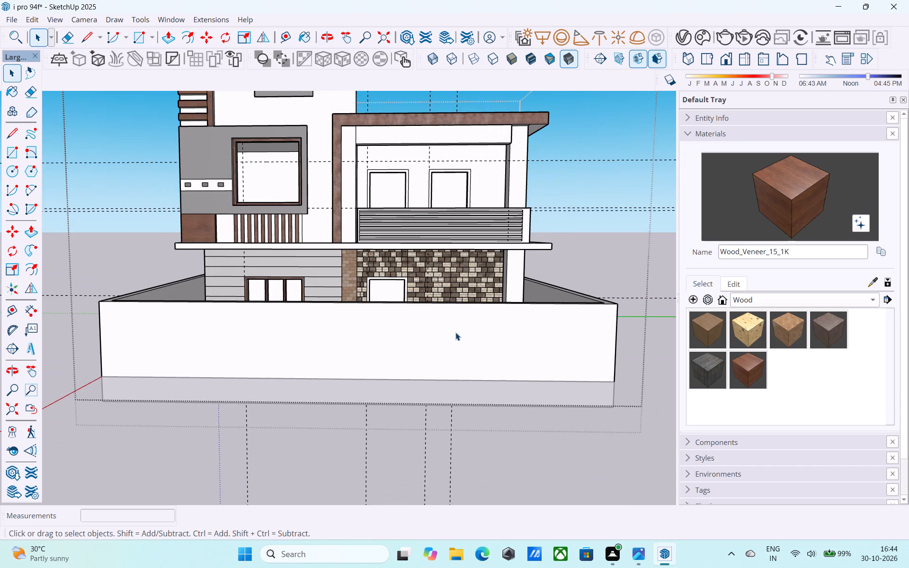
scroll(456, 338, down, 5)
middle_drag(457, 344, 438, 380)
scroll(441, 317, up, 5)
middle_drag(429, 315, 397, 367)
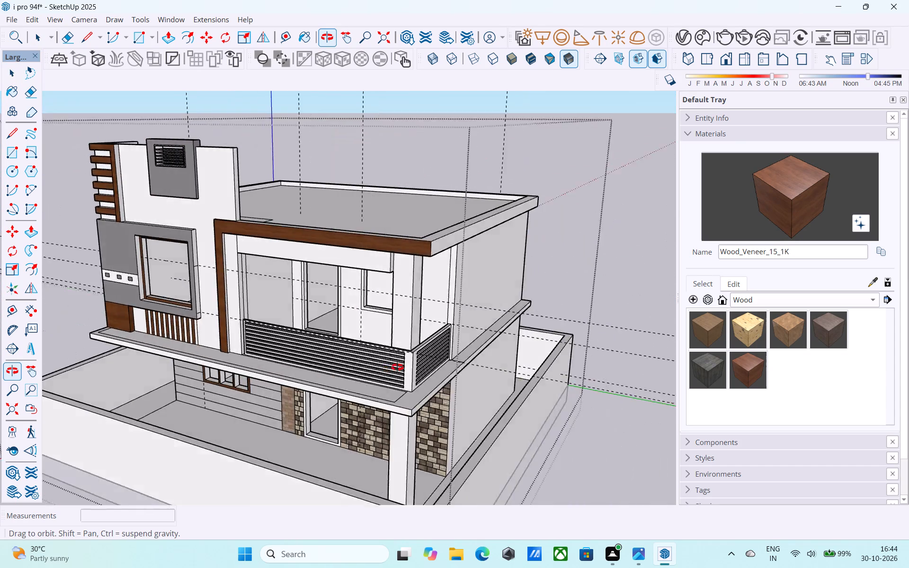
middle_drag(397, 367, 303, 359)
shift+middle_drag(278, 341, 462, 342)
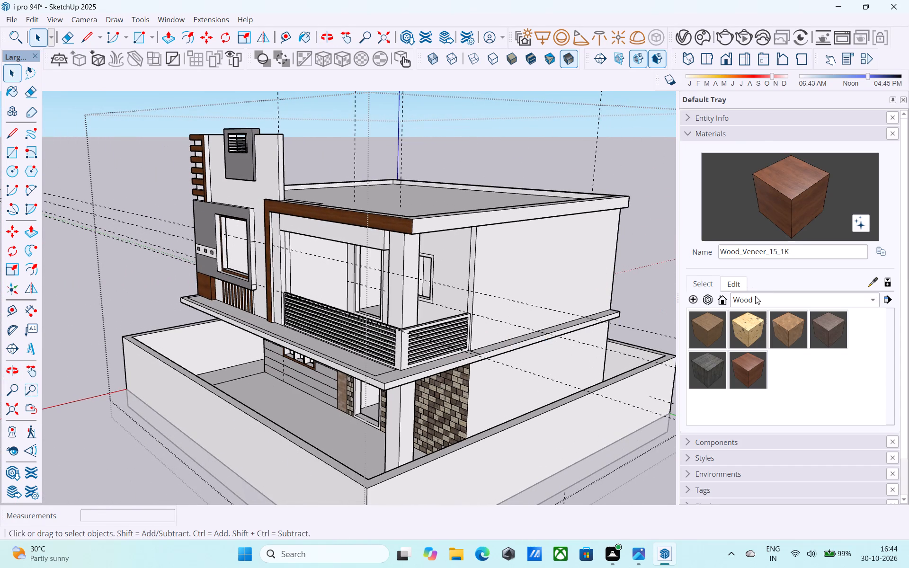
Paint the front balcony railing's outer frame with M08_Obsidian_Black from the Solid Colors materials.
click(756, 297)
click(761, 270)
scroll(781, 342, down, 12)
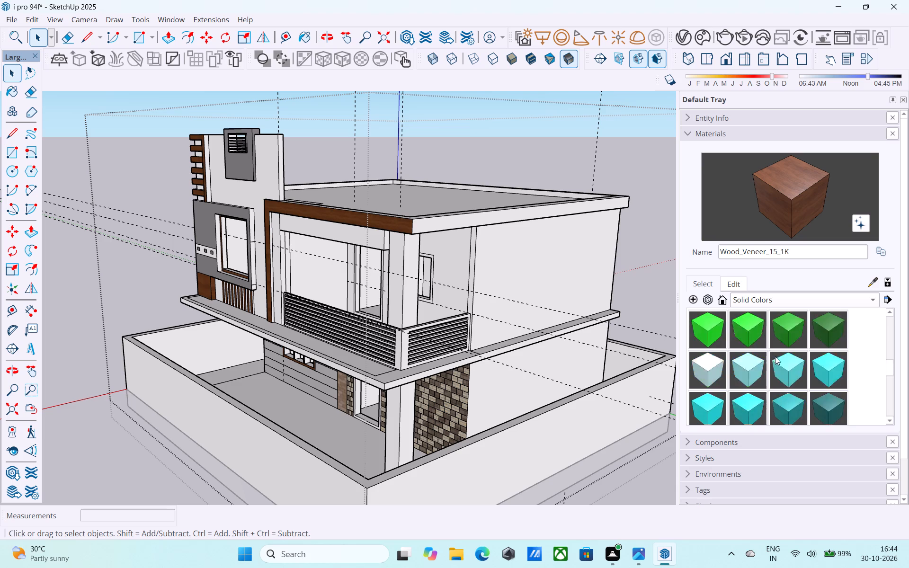
scroll(775, 356, down, 16)
click(710, 294)
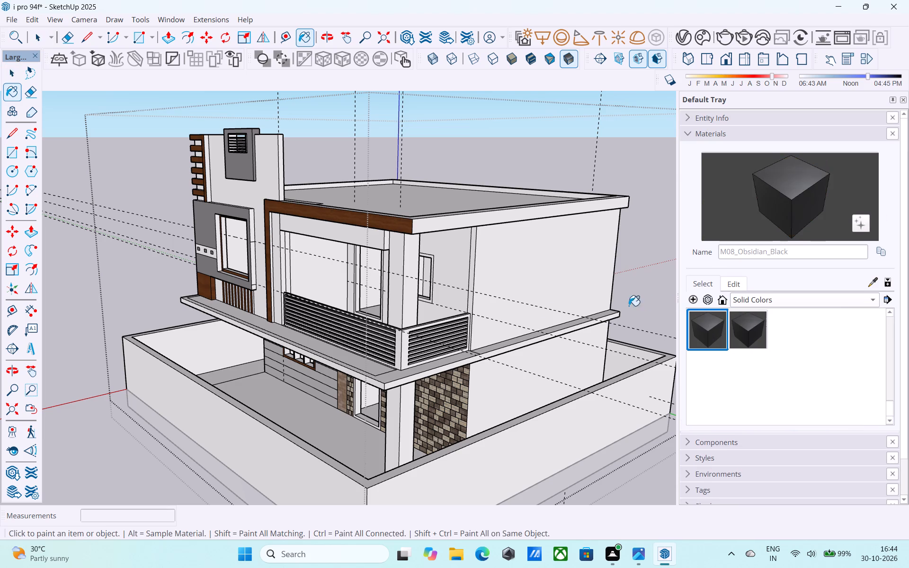
middle_drag(516, 315, 694, 301)
scroll(598, 271, up, 13)
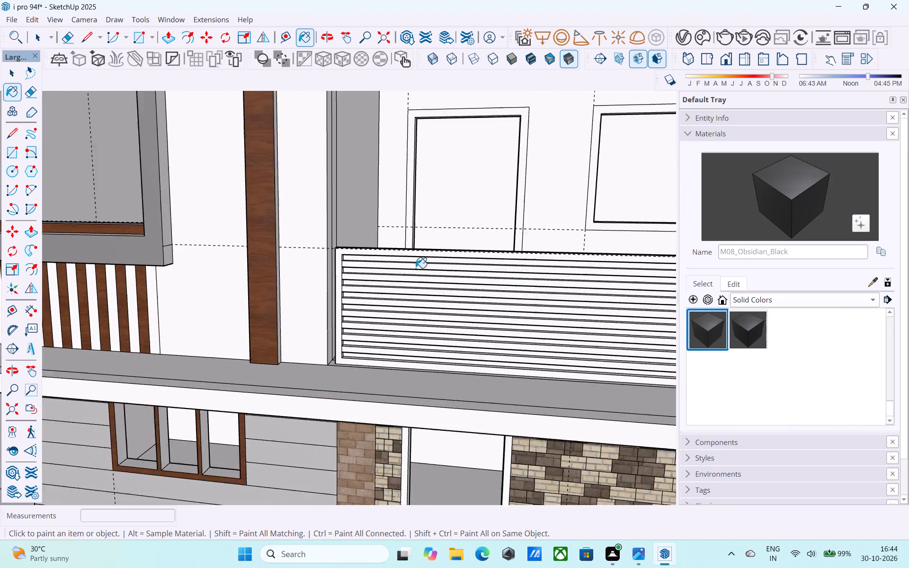
scroll(416, 268, up, 6)
click(292, 258)
click(295, 258)
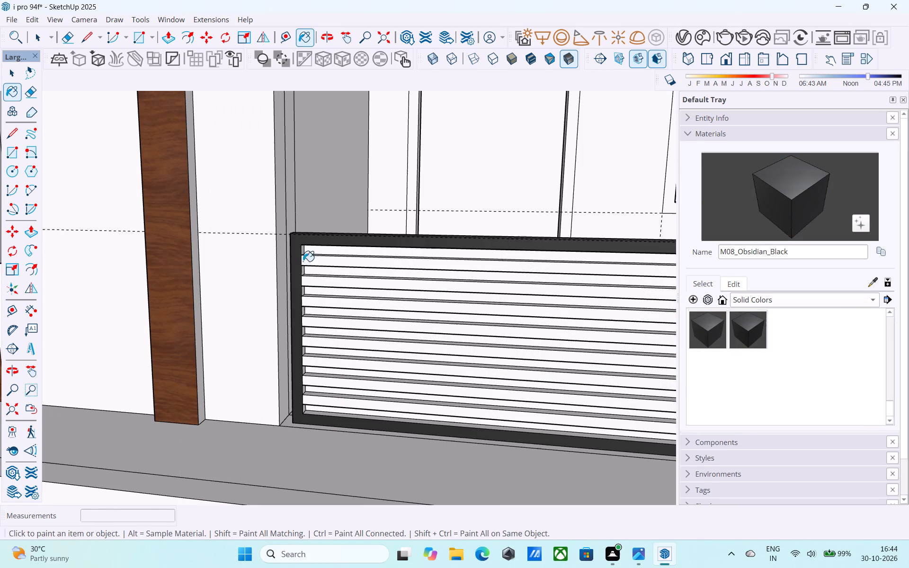
Paint the top three slats of the front balcony railing M08_Obsidian_Black.
scroll(338, 262, down, 15)
shift+middle_drag(455, 287, 424, 213)
scroll(446, 256, up, 4)
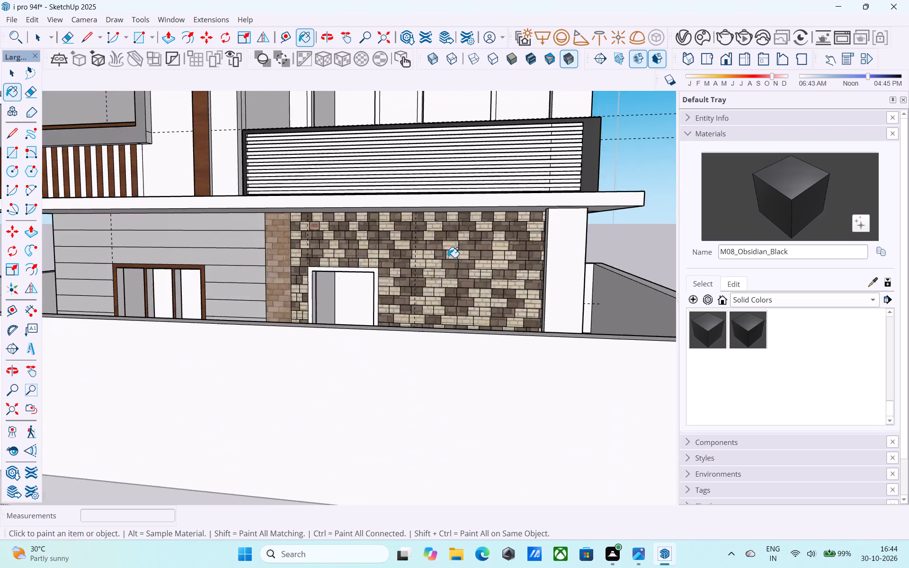
middle_drag(443, 266, 403, 263)
scroll(404, 263, up, 5)
middle_drag(405, 274, 440, 275)
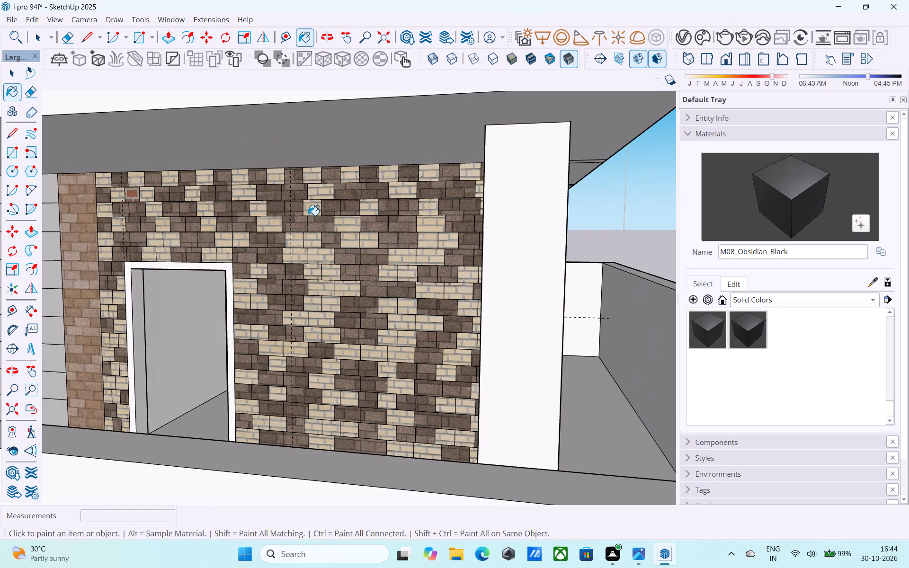
scroll(308, 214, down, 5)
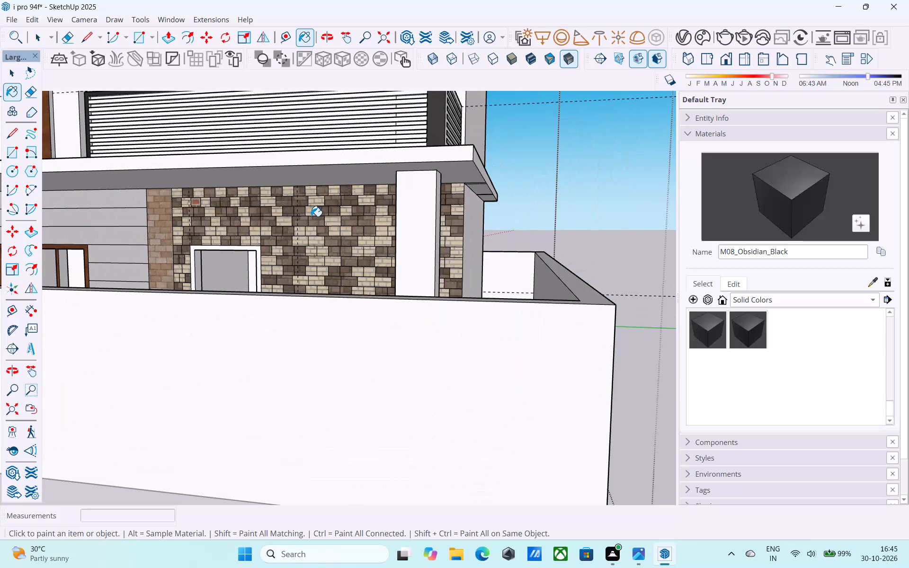
scroll(311, 216, down, 8)
middle_drag(325, 243, 360, 289)
scroll(351, 247, up, 15)
click(357, 240)
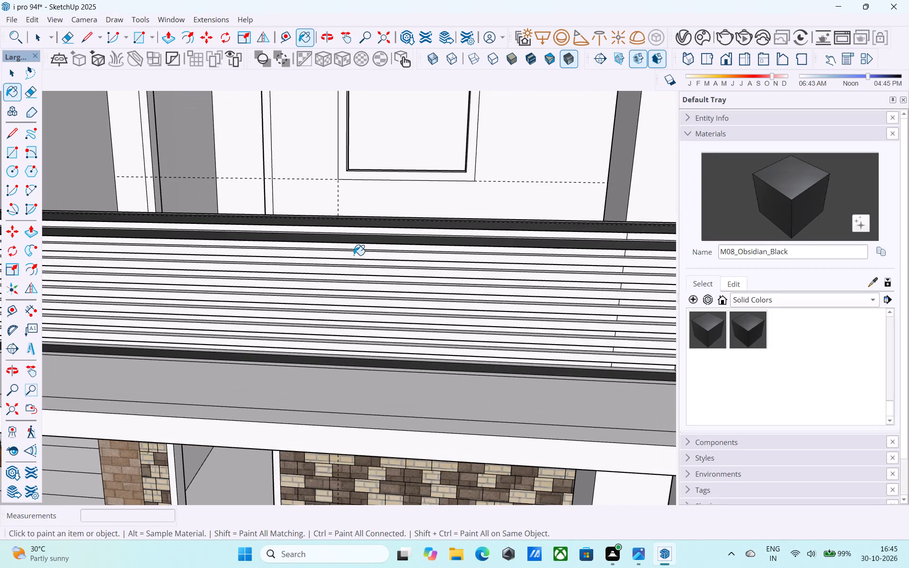
click(354, 255)
click(359, 271)
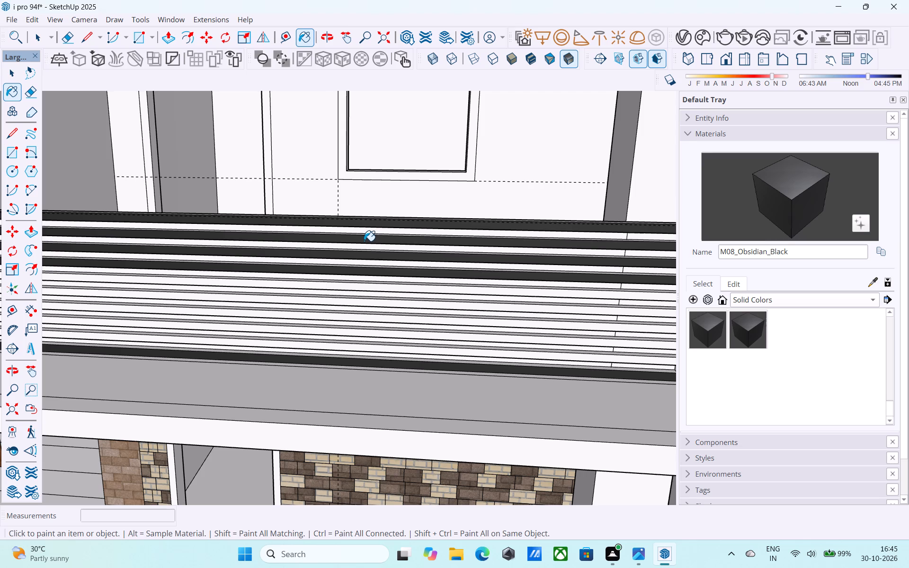
Paint the remaining five lower slats of the front balcony railing M08_Obsidian_Black.
scroll(365, 241, down, 5)
middle_drag(352, 257, 288, 246)
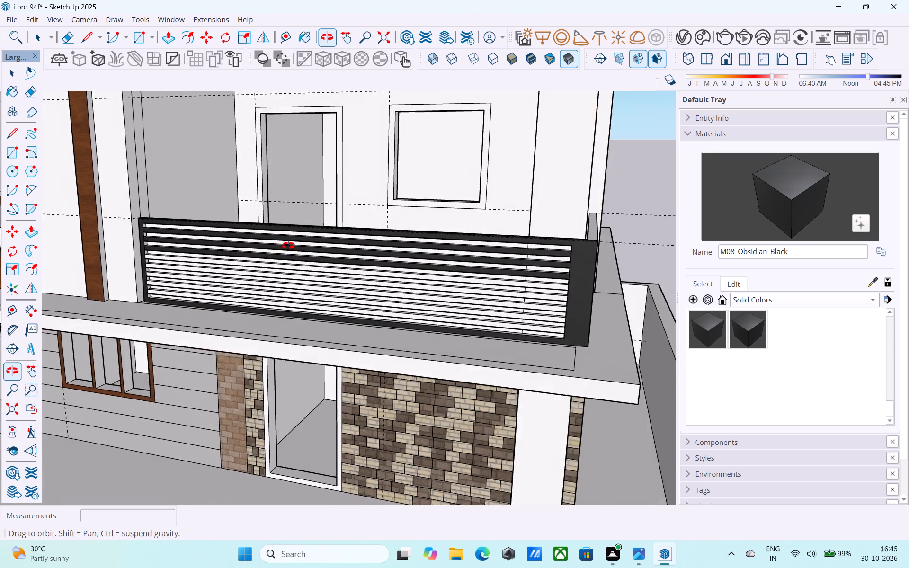
middle_drag(288, 246, 203, 232)
scroll(513, 294, up, 8)
middle_drag(540, 290, 566, 285)
scroll(569, 287, up, 4)
click(565, 288)
click(558, 336)
scroll(506, 219, down, 6)
scroll(543, 324, up, 6)
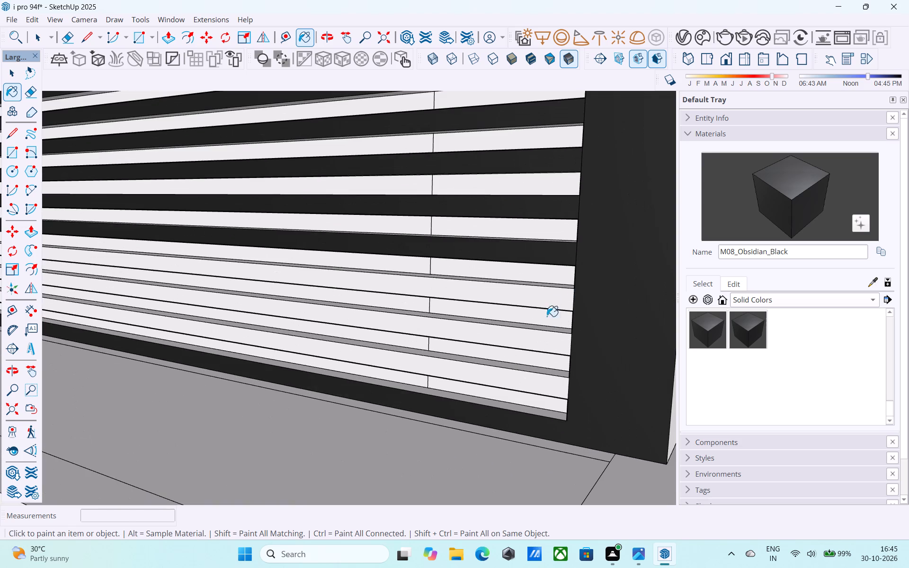
click(543, 300)
click(546, 344)
click(544, 385)
Paint the outer face of the railing's side return M08_Obsidian_Black.
scroll(415, 371, down, 11)
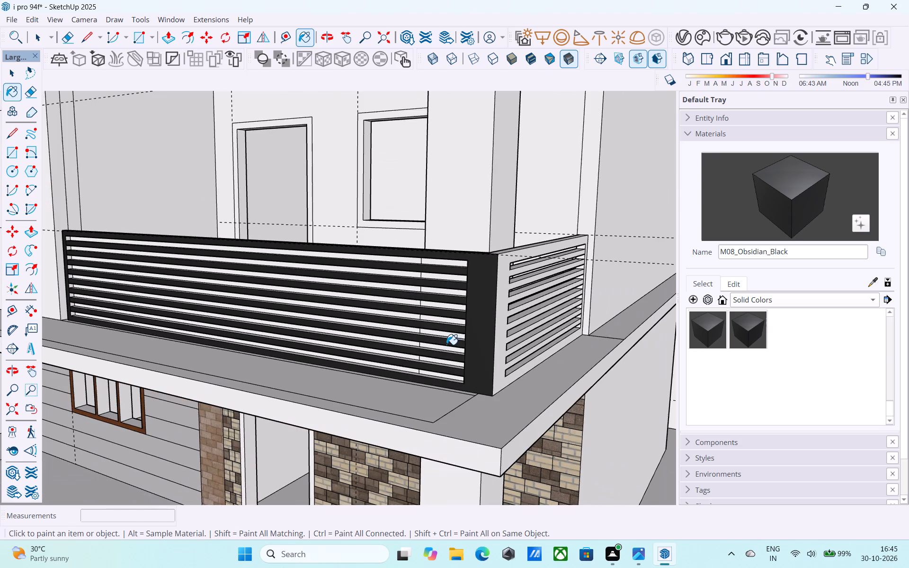
middle_drag(463, 344, 403, 362)
scroll(510, 311, up, 3)
click(504, 286)
Check the painted railing and apply M08_Obsidian_Black to its top face at the corner.
scroll(452, 291, down, 4)
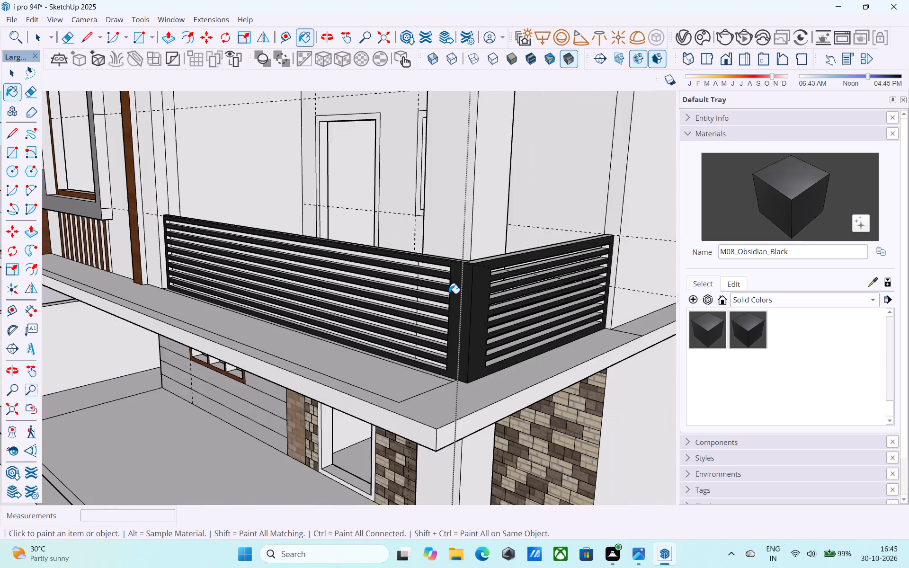
scroll(449, 293, down, 1)
middle_drag(448, 294, 580, 314)
scroll(587, 302, down, 5)
middle_drag(440, 303, 512, 304)
scroll(522, 285, up, 6)
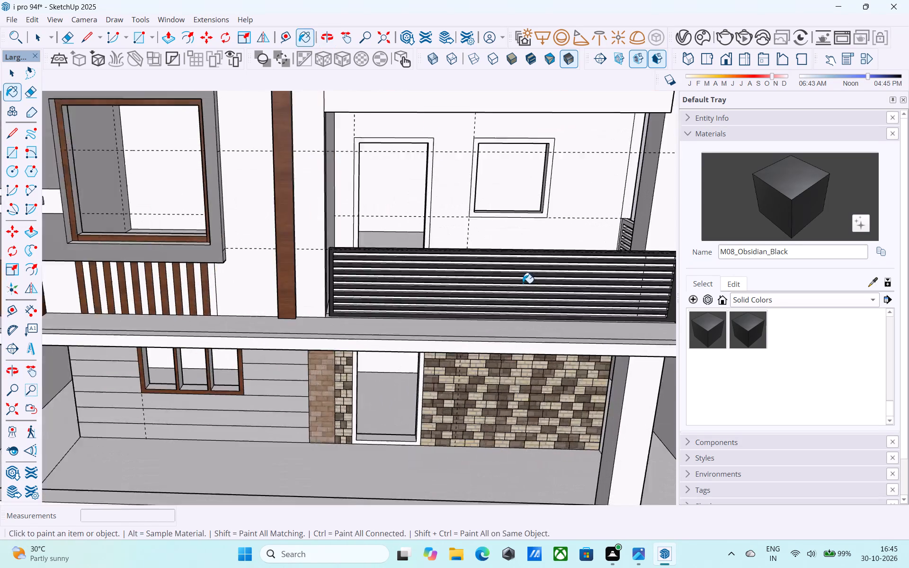
scroll(532, 279, up, 4)
middle_drag(534, 279, 205, 288)
scroll(202, 289, up, 1)
scroll(140, 290, down, 5)
scroll(244, 321, down, 4)
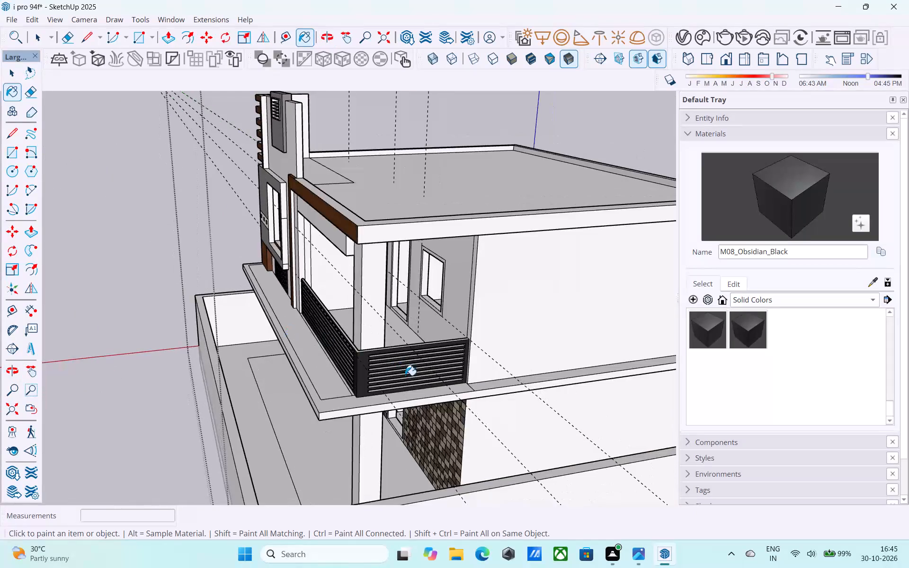
middle_drag(405, 376, 427, 394)
scroll(376, 375, up, 16)
click(359, 343)
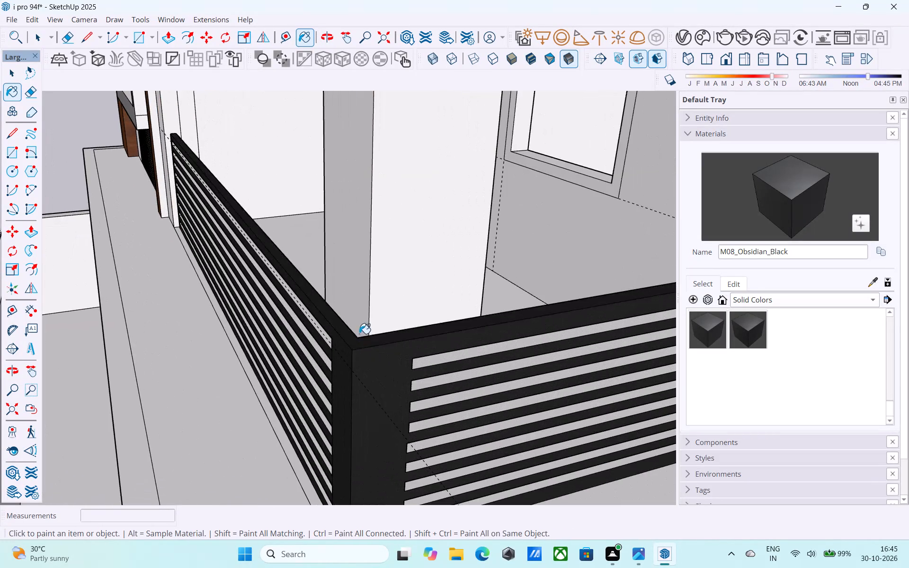
Paint the upward-facing edges of the front balcony railing's slats M08_Obsidian_Black, working from the top gap down to the lowest.
scroll(363, 332, down, 6)
scroll(334, 342, up, 13)
click(359, 328)
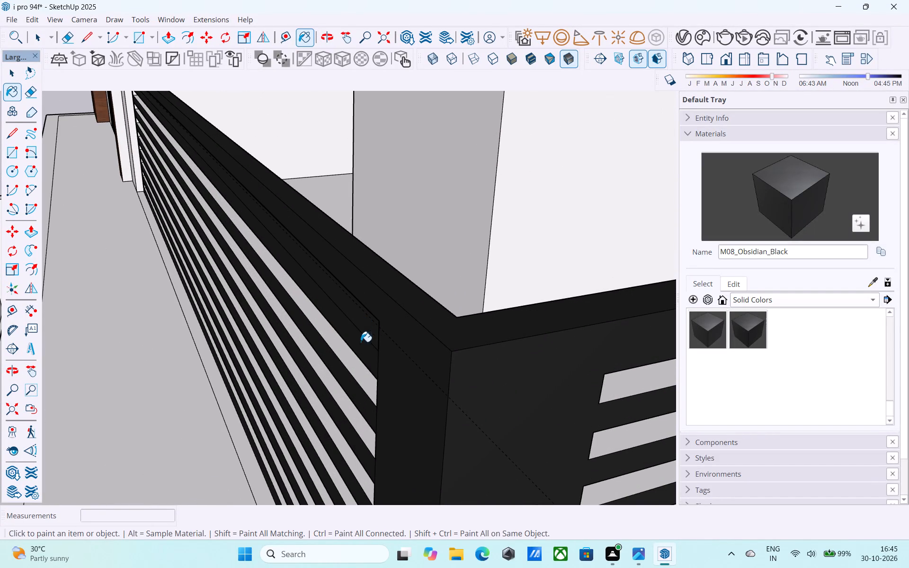
click(347, 357)
click(327, 382)
scroll(312, 306, down, 6)
scroll(318, 390, up, 6)
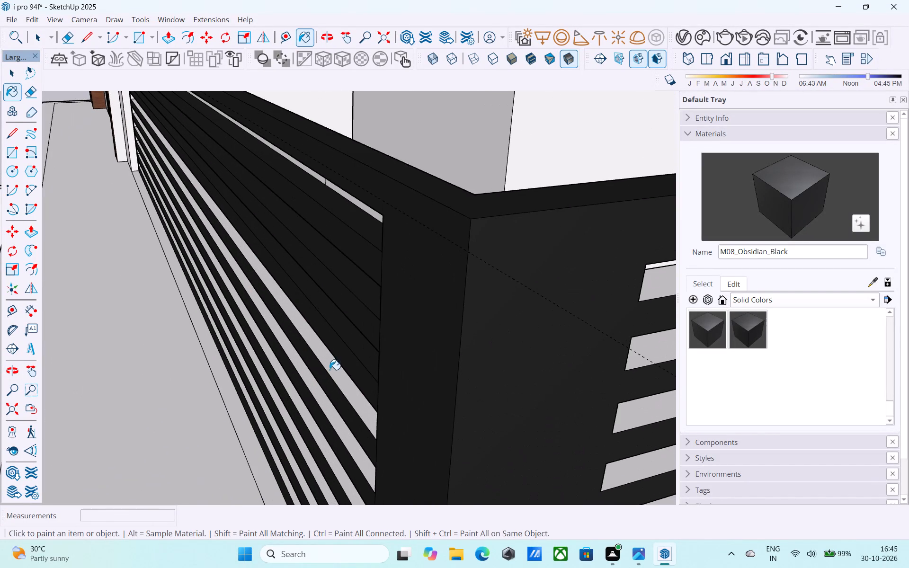
click(330, 369)
click(316, 395)
click(302, 406)
click(289, 419)
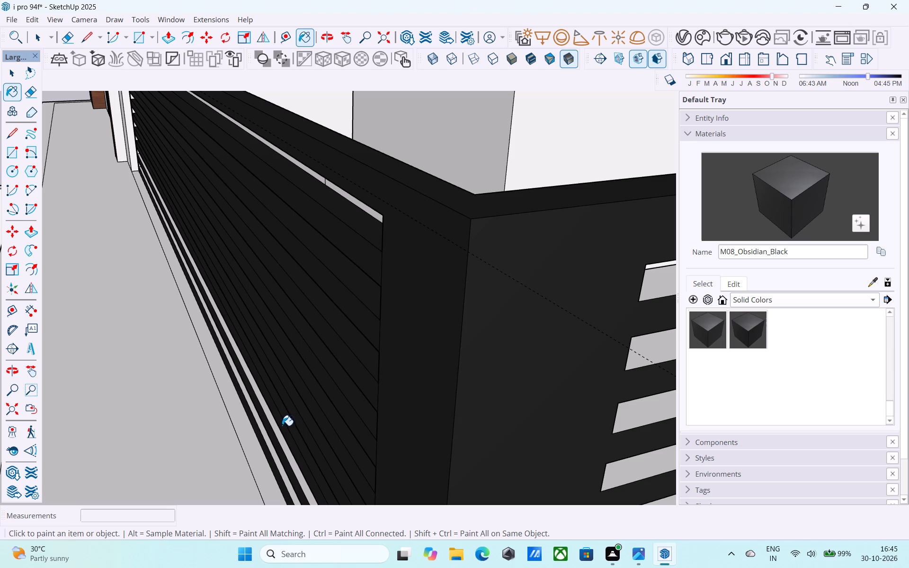
drag(279, 429, 271, 436)
click(265, 439)
click(268, 440)
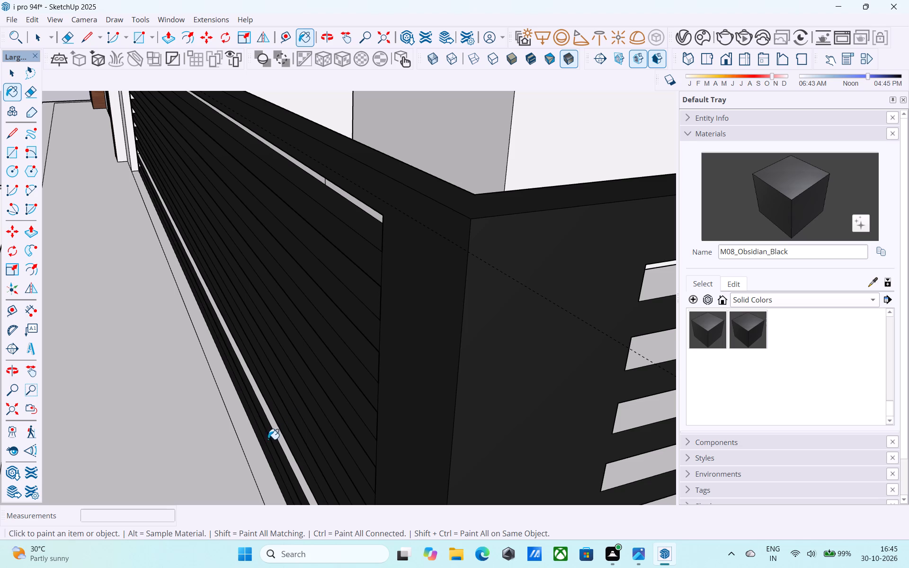
click(273, 430)
Paint the upward-facing edges of the slats on the railing's side return M08_Obsidian_Black, from the lowest gap up to the top.
scroll(232, 391, down, 10)
middle_drag(249, 400, 380, 392)
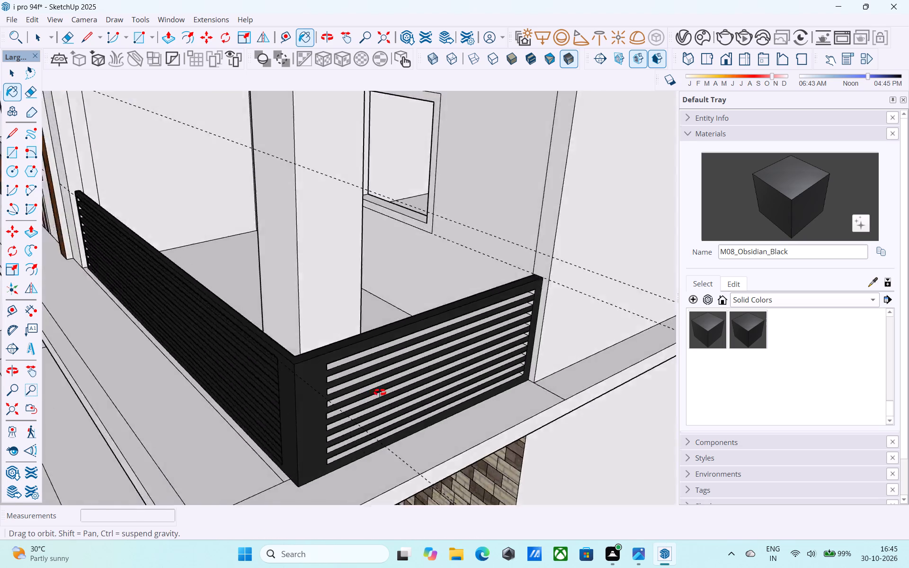
middle_drag(380, 392, 409, 433)
middle_drag(404, 434, 392, 442)
scroll(347, 447, up, 11)
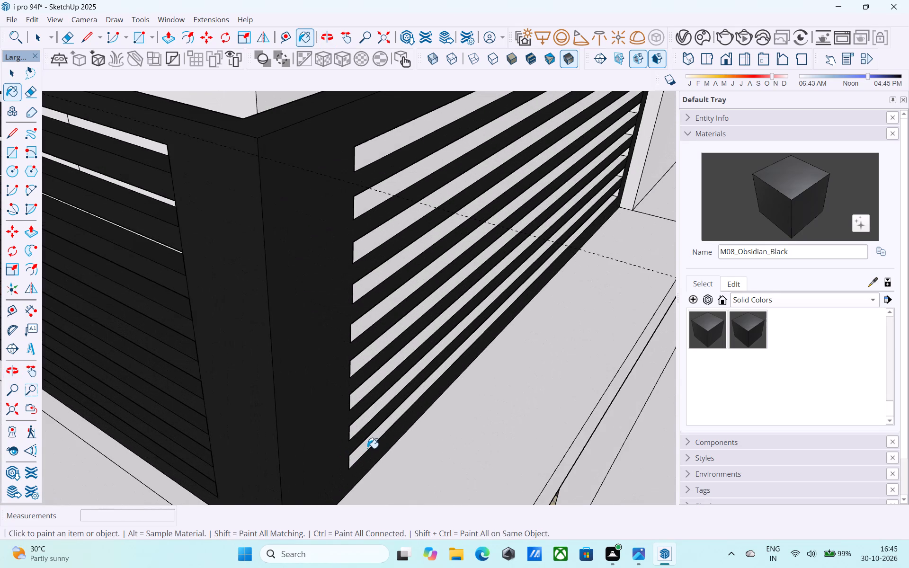
click(368, 448)
click(368, 414)
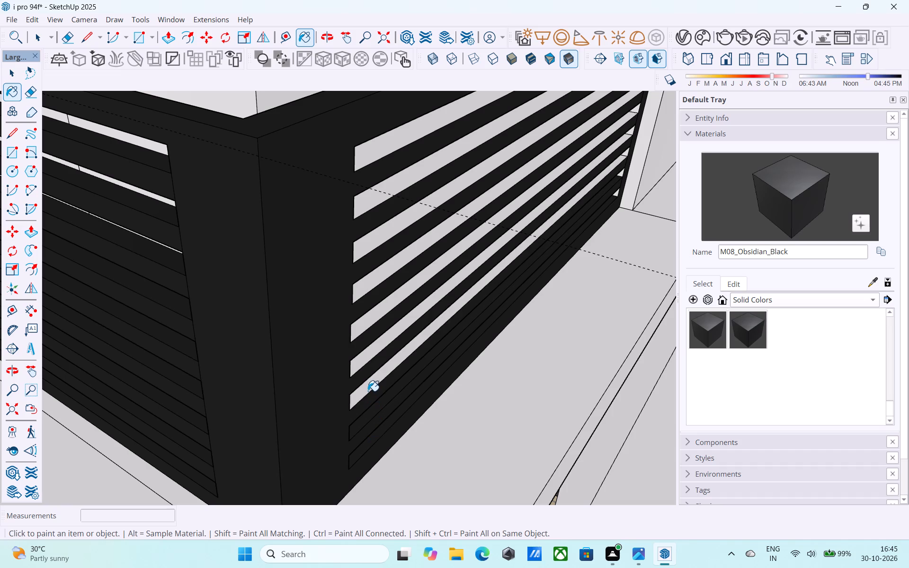
click(368, 391)
click(364, 357)
click(361, 328)
click(369, 289)
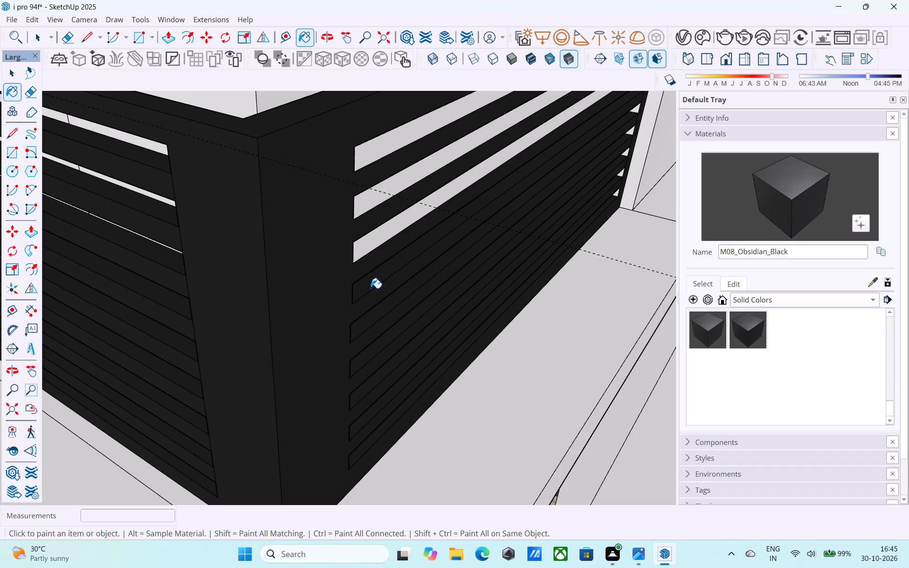
click(378, 235)
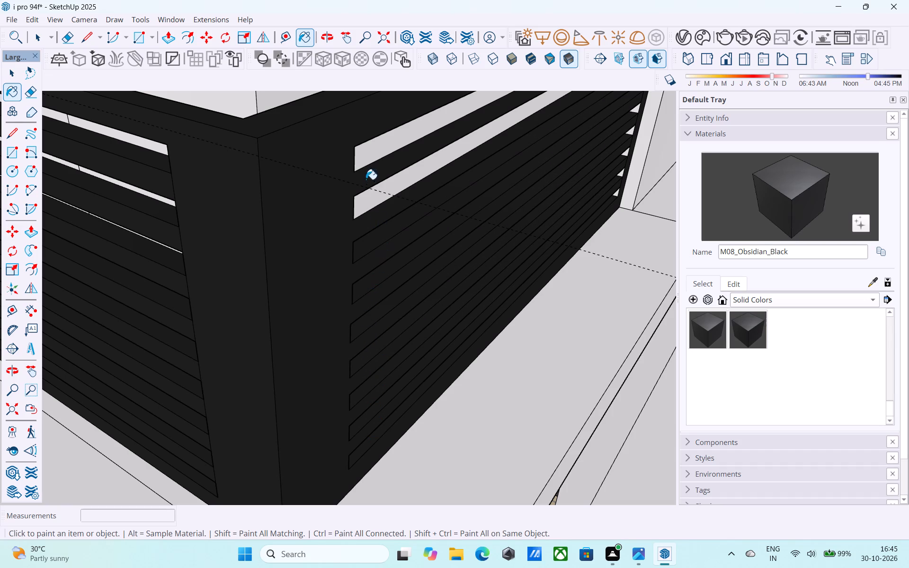
click(376, 197)
click(374, 158)
Paint the underside edges of the top two gaps M08_Obsidian_Black on both the front railing and its side return.
scroll(383, 166, down, 9)
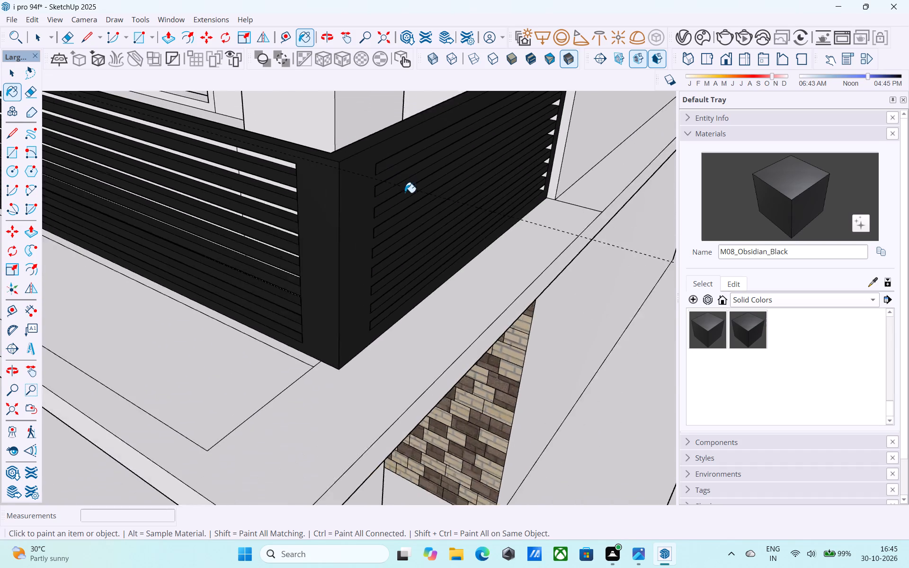
scroll(405, 193, down, 5)
middle_drag(412, 204, 629, 208)
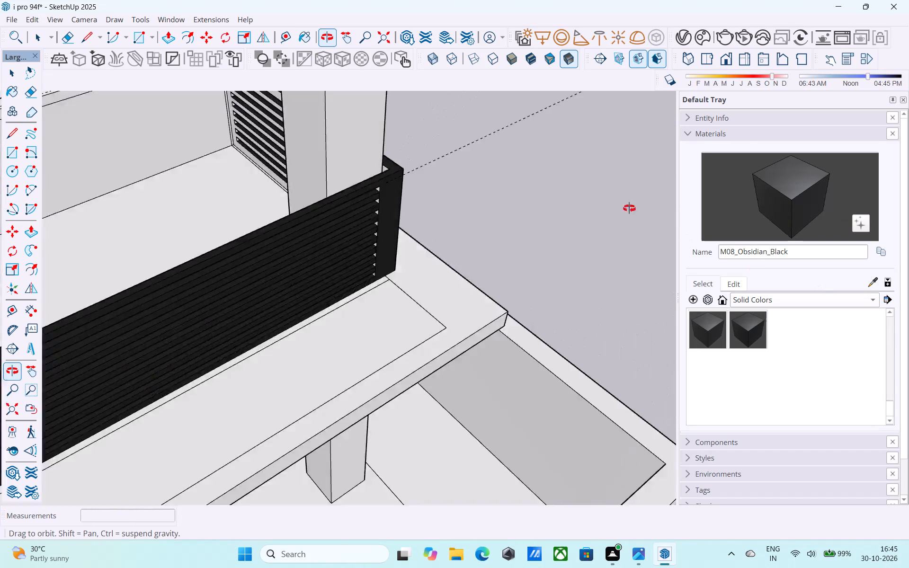
middle_drag(629, 208, 445, 43)
middle_drag(401, 152, 385, 135)
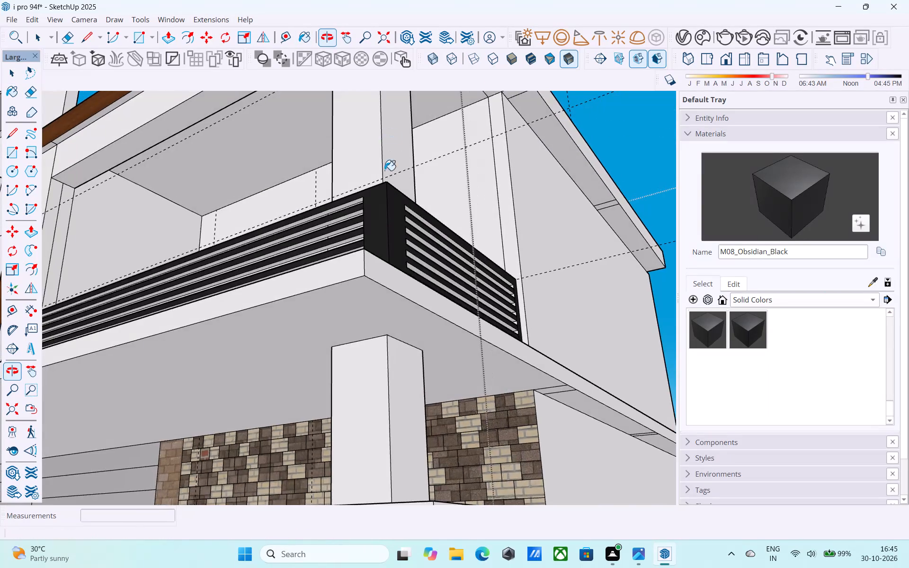
scroll(383, 176, up, 12)
shift+middle_drag(401, 258, 498, 209)
click(497, 196)
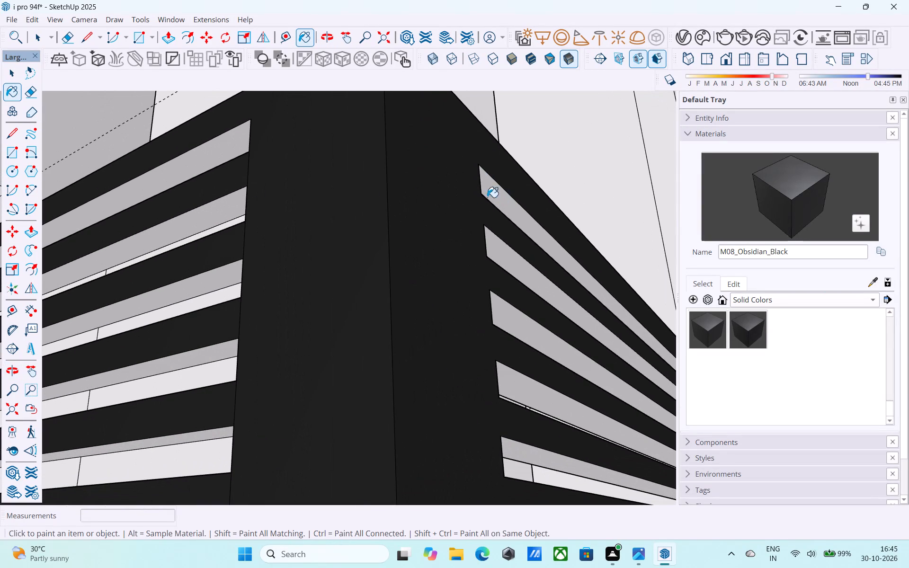
click(219, 146)
click(213, 221)
click(510, 248)
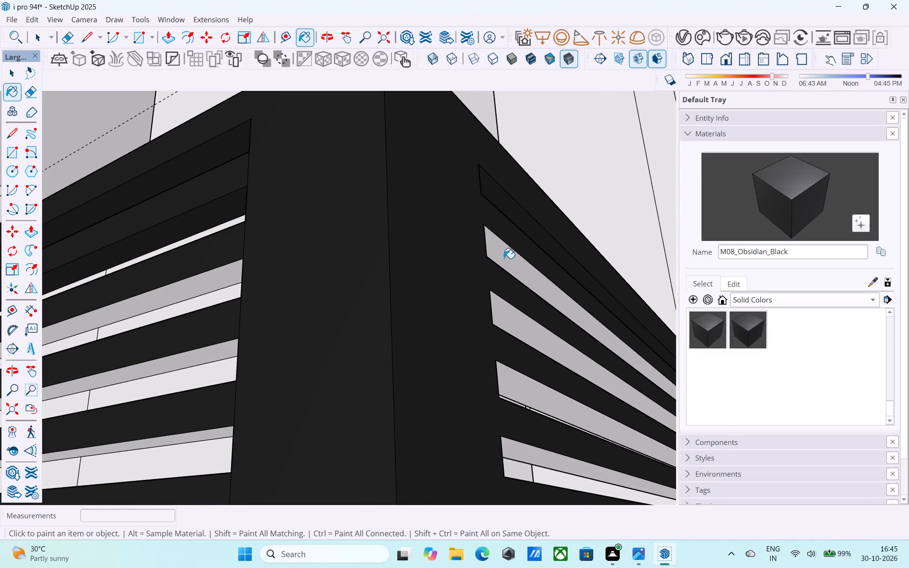
click(503, 260)
Paint the underside edges of the third to fifth gaps M08_Obsidian_Black on the front railing and side return.
scroll(488, 284, down, 2)
middle_drag(488, 284, 497, 215)
click(280, 207)
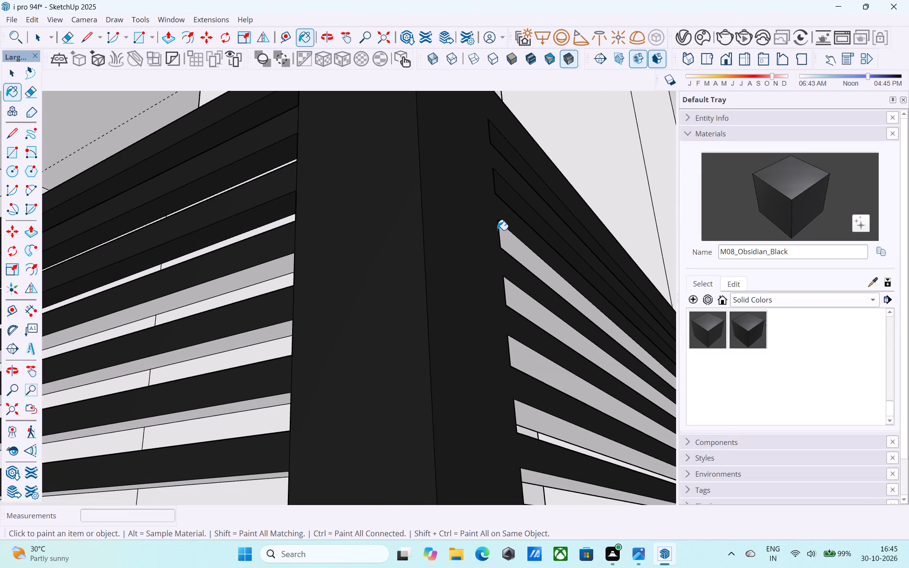
click(506, 236)
click(516, 297)
click(287, 265)
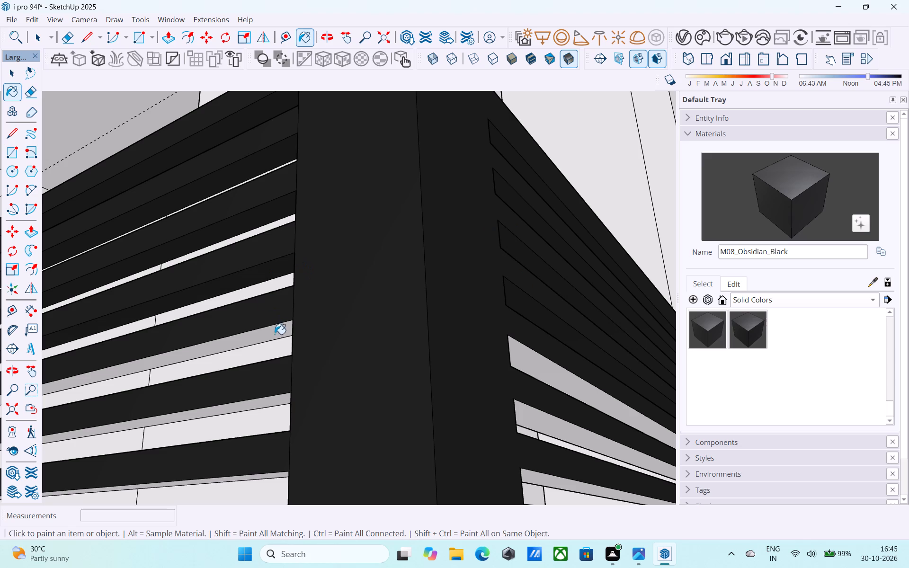
click(275, 334)
click(514, 347)
Paint the underside edges of the next lower gaps M08_Obsidian_Black on the front railing and side return.
middle_drag(425, 426, 419, 165)
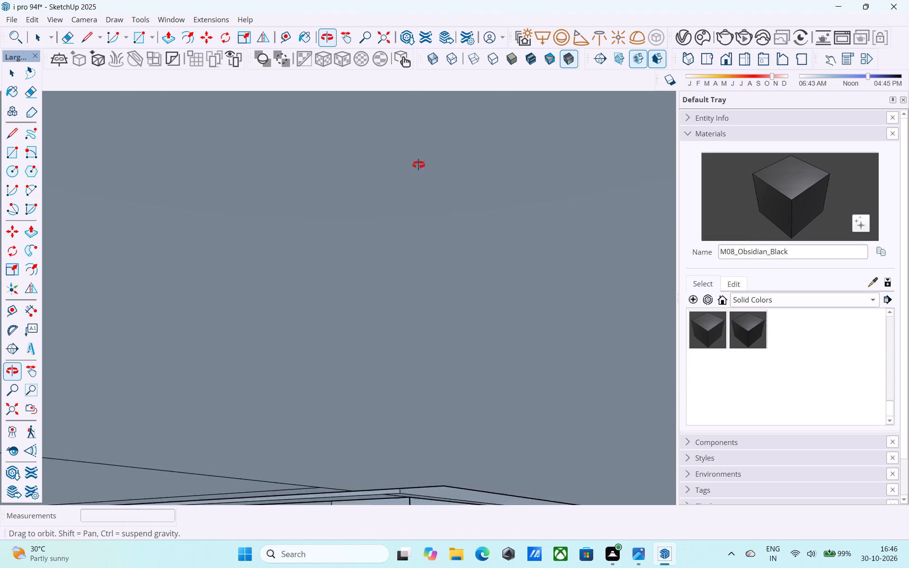
middle_drag(419, 165, 470, 431)
scroll(436, 355, down, 14)
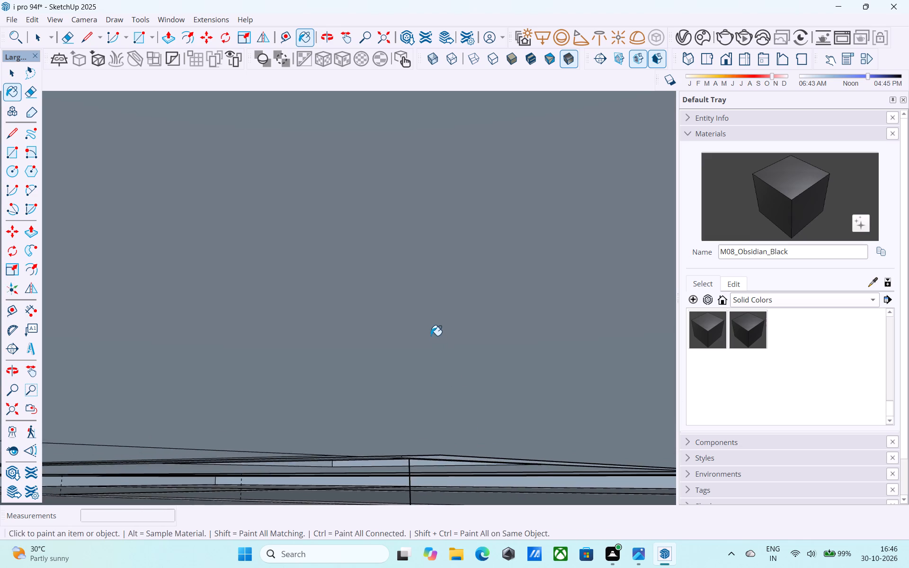
scroll(431, 336, down, 20)
scroll(431, 336, down, 20)
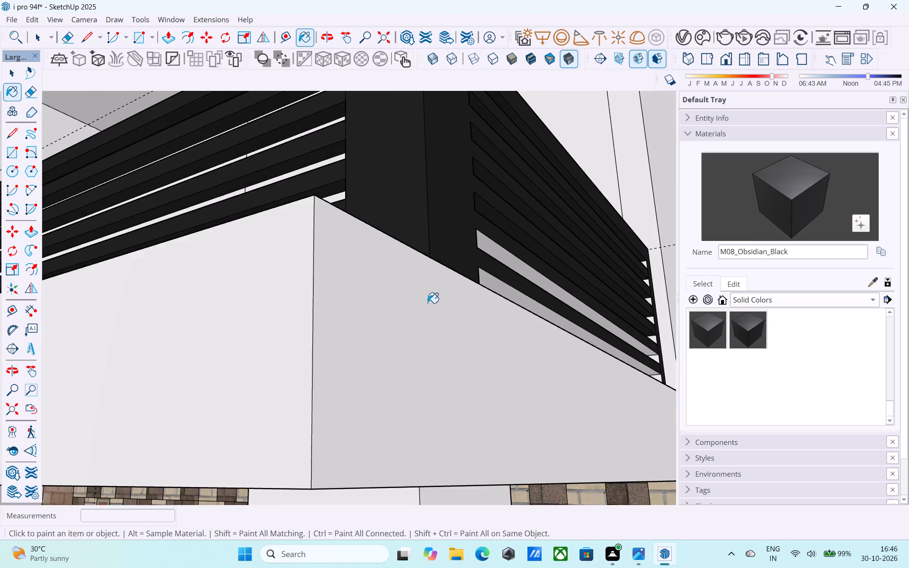
scroll(428, 303, down, 4)
middle_drag(408, 302, 409, 306)
scroll(344, 240, up, 5)
click(343, 239)
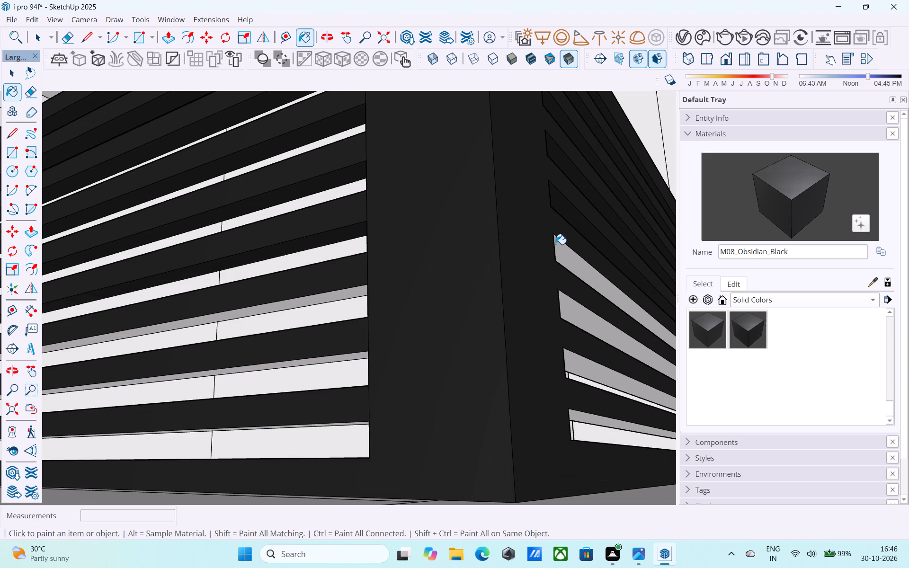
drag(565, 254, 575, 239)
click(569, 271)
drag(564, 322, 577, 308)
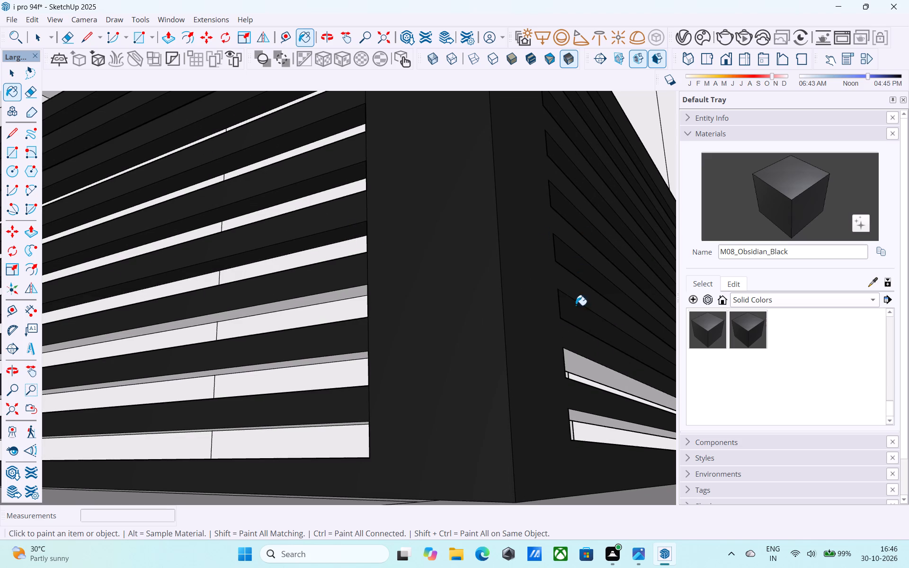
drag(348, 296, 348, 286)
click(337, 292)
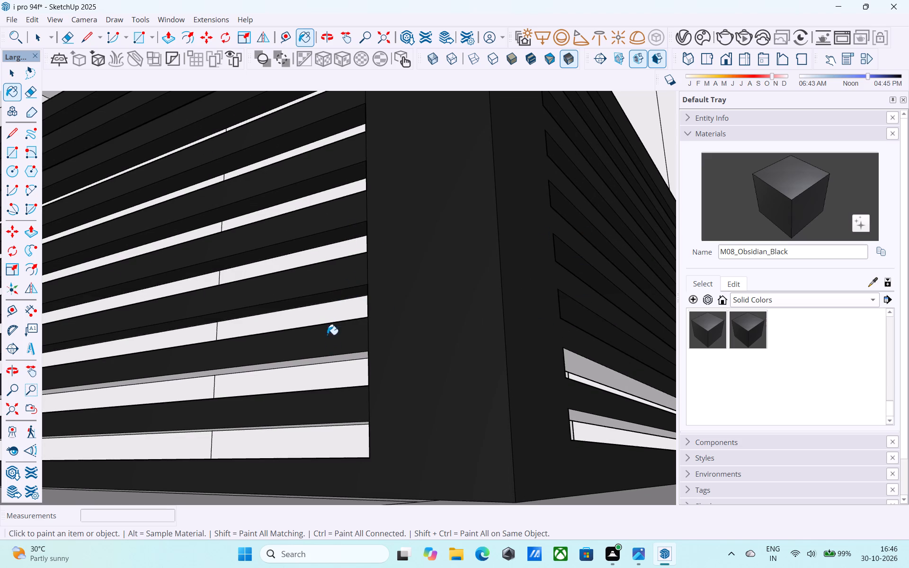
click(331, 360)
Paint the underside edge of a lower gap on the side return M08_Obsidian_Black and undo the last fill near the bottom gap.
shift+middle_drag(415, 349, 347, 291)
middle_drag(489, 315, 493, 426)
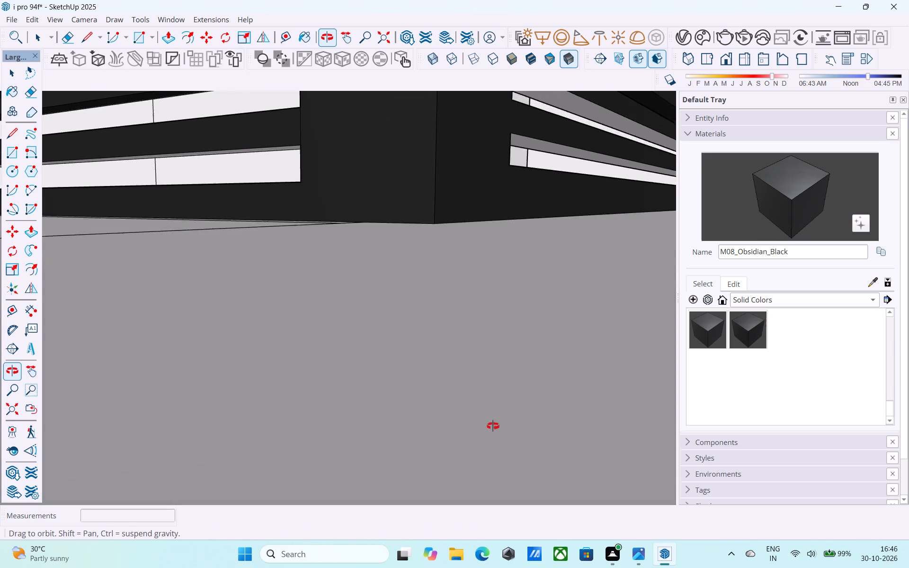
middle_drag(493, 426, 489, 426)
scroll(463, 367, down, 12)
click(525, 127)
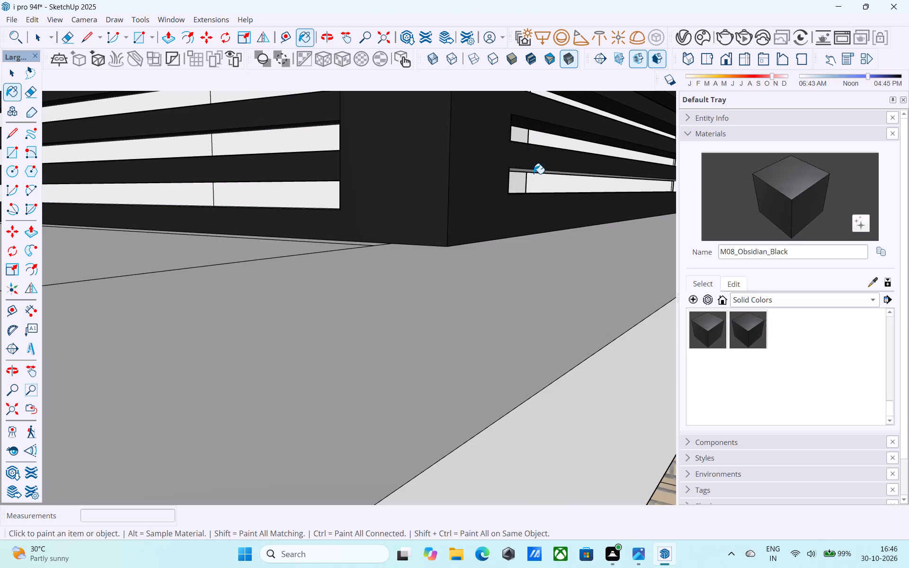
click(534, 174)
key(ctrl+z)
Paint the remaining unpainted underside edge near the bottom of the front railing M08_Obsidian_Black.
scroll(409, 179, down, 3)
shift+middle_drag(409, 179, 454, 266)
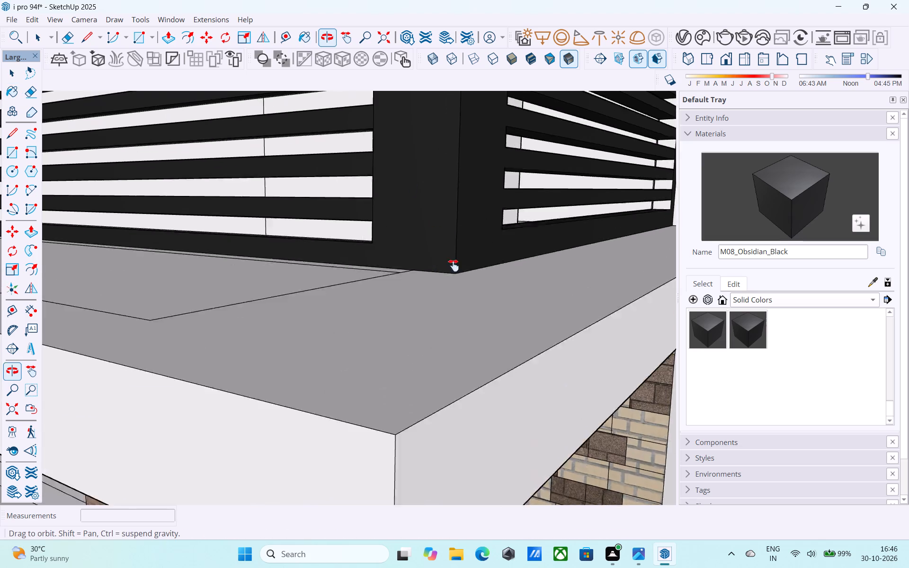
shift+middle_drag(454, 266, 608, 263)
scroll(403, 267, up, 8)
middle_drag(390, 281, 382, 275)
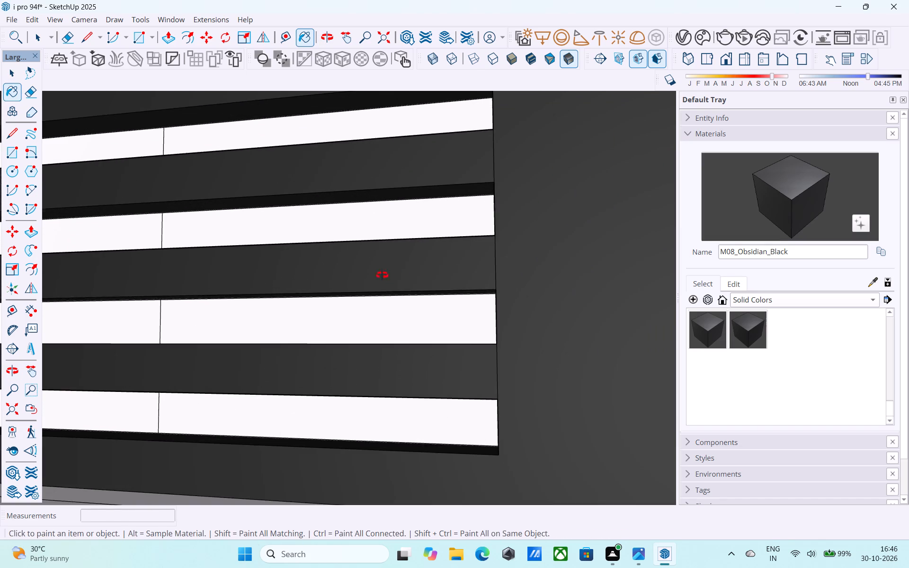
middle_drag(382, 275, 270, 259)
scroll(327, 297, up, 5)
middle_drag(326, 311, 282, 250)
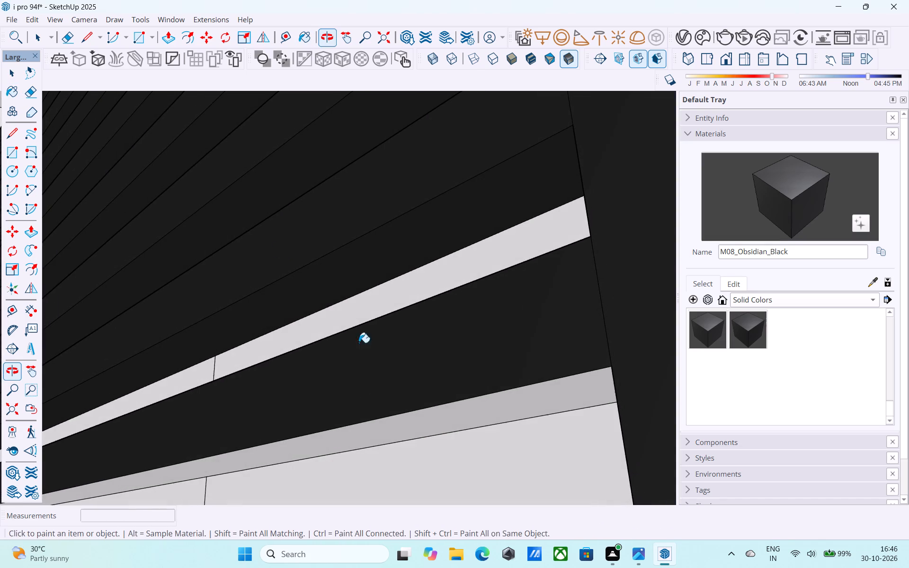
click(448, 422)
Examine the painted balcony railing up close and within the overall front elevation of the house.
scroll(339, 342, down, 6)
middle_drag(334, 338, 320, 475)
scroll(321, 446, down, 2)
scroll(322, 453, up, 1)
scroll(322, 453, down, 15)
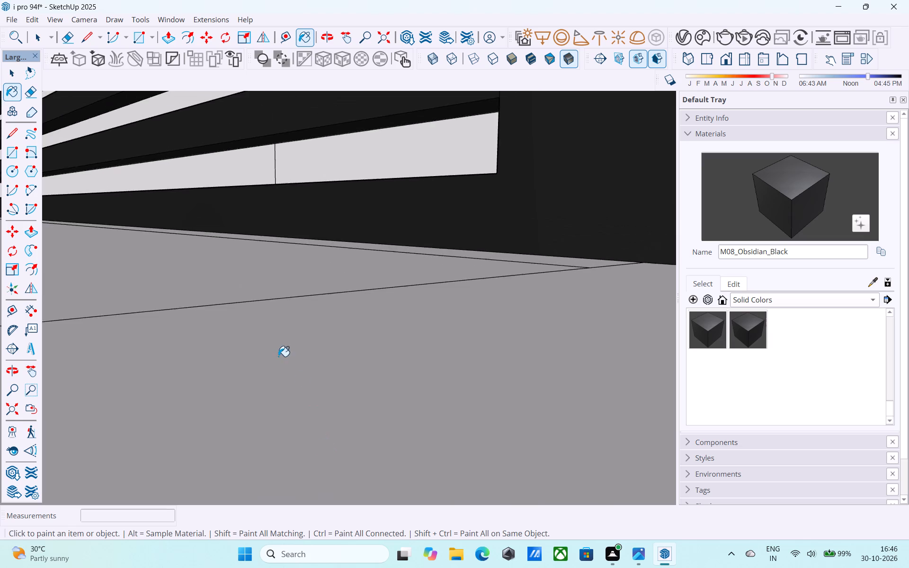
scroll(278, 356, down, 20)
scroll(278, 356, down, 6)
shift+middle_drag(386, 227, 467, 379)
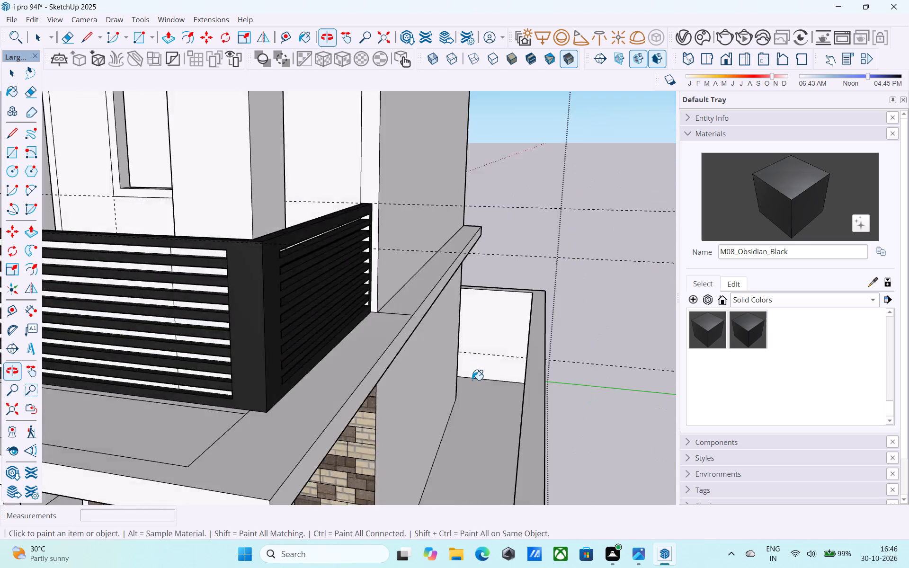
scroll(476, 380, down, 10)
middle_drag(449, 367, 462, 345)
scroll(463, 340, up, 6)
scroll(413, 342, up, 1)
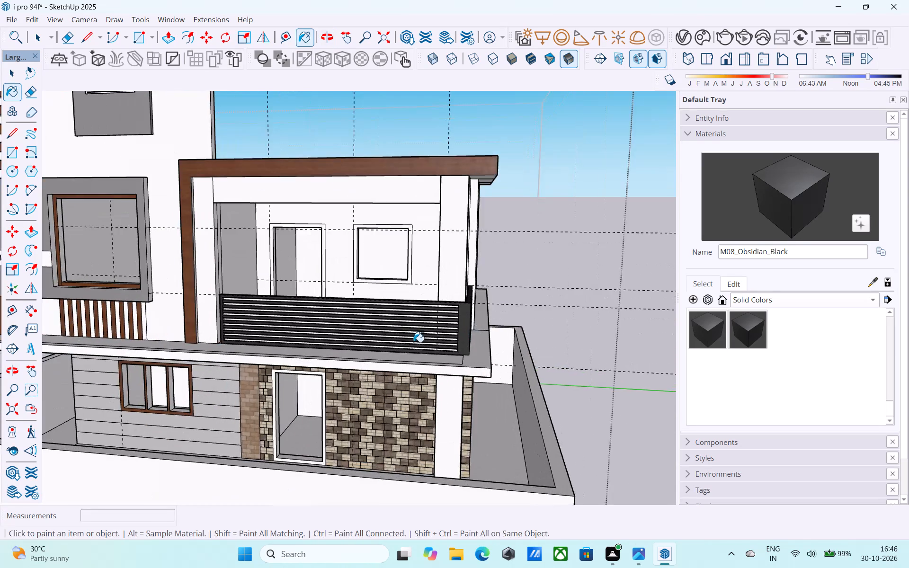
scroll(413, 342, up, 1)
shift+middle_drag(412, 342, 483, 330)
shift+middle_drag(505, 300, 460, 357)
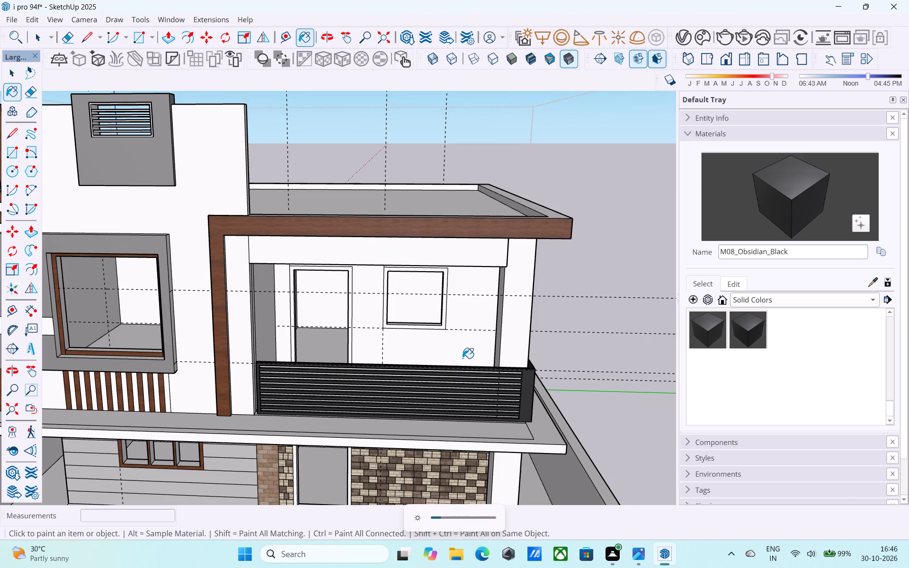
key(space)
scroll(466, 355, down, 4)
middle_drag(463, 355, 452, 355)
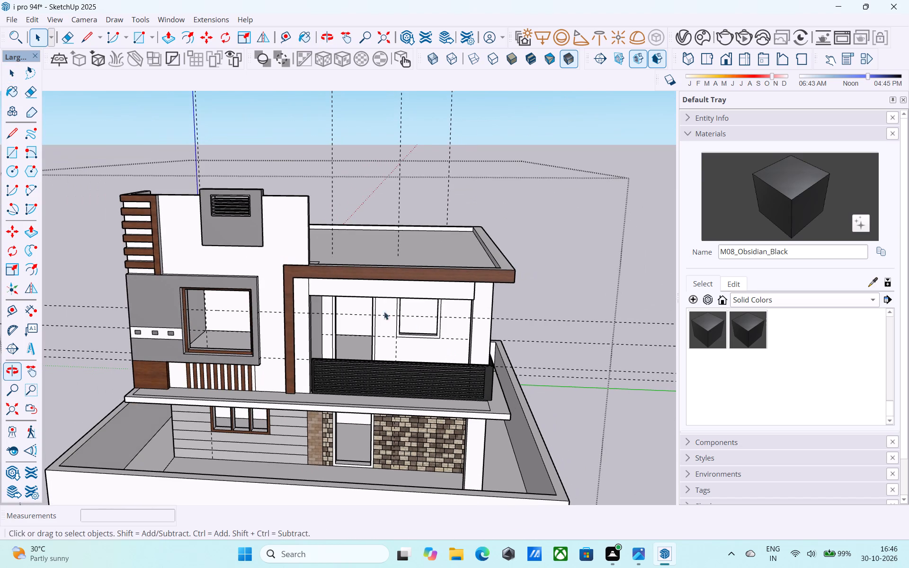
Erase the stray vertical line on the white beam beneath the wooden frame, near the balcony's inner wall.
scroll(284, 291, up, 5)
middle_drag(311, 297, 293, 299)
scroll(294, 291, up, 4)
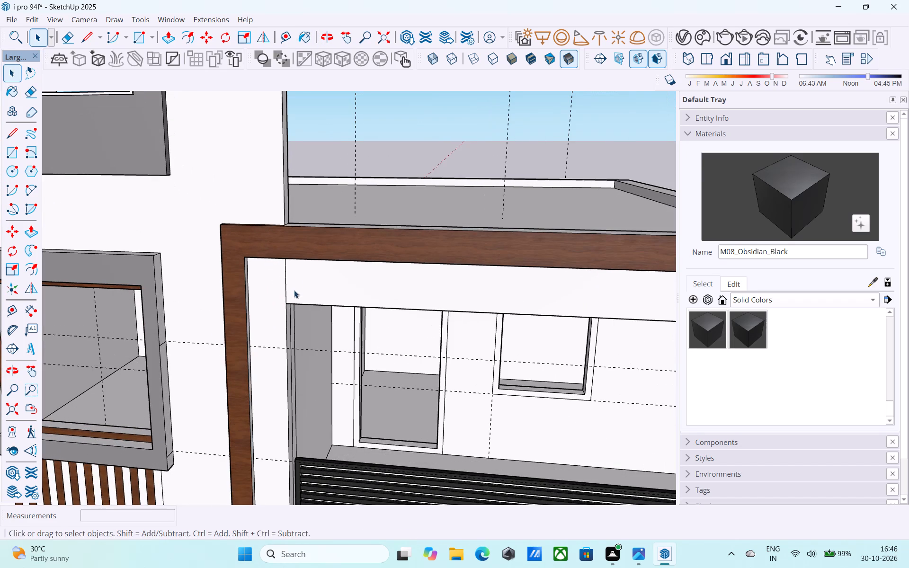
key(e)
drag(289, 285, 283, 283)
key(space)
Push/Pull the end face of the white beam beneath the wooden frame out to the corner column's outer side.
scroll(285, 282, down, 6)
scroll(437, 302, down, 2)
middle_drag(441, 302, 423, 290)
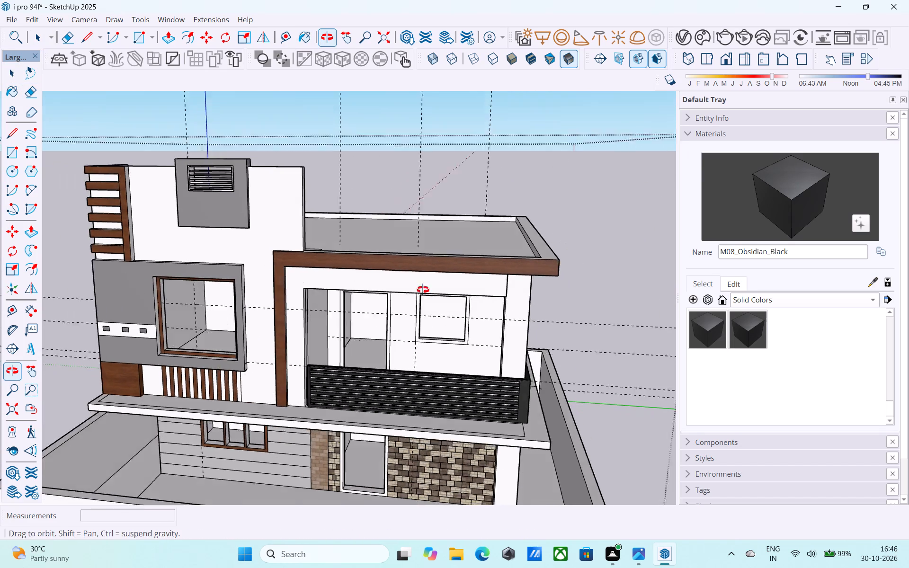
middle_drag(423, 290, 346, 275)
scroll(323, 266, up, 8)
click(310, 231)
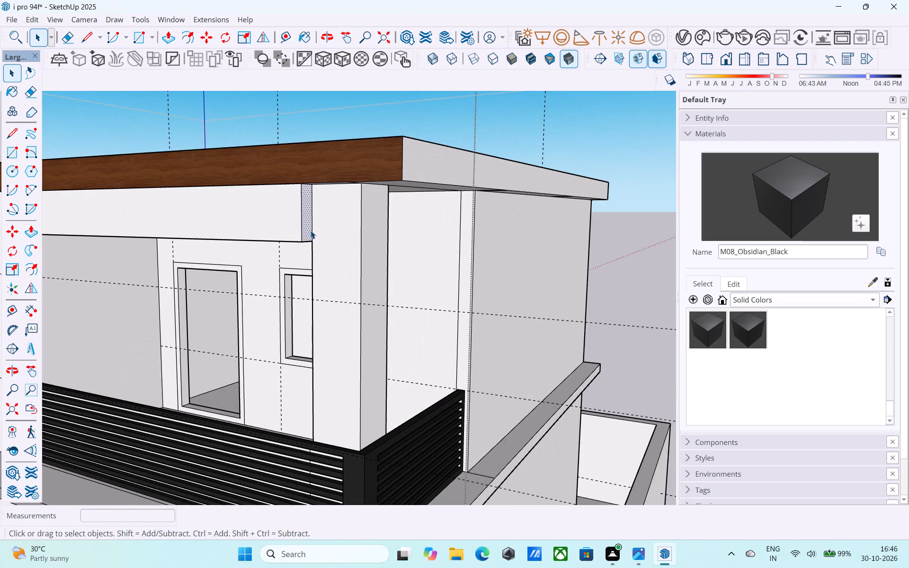
key(p)
click(311, 222)
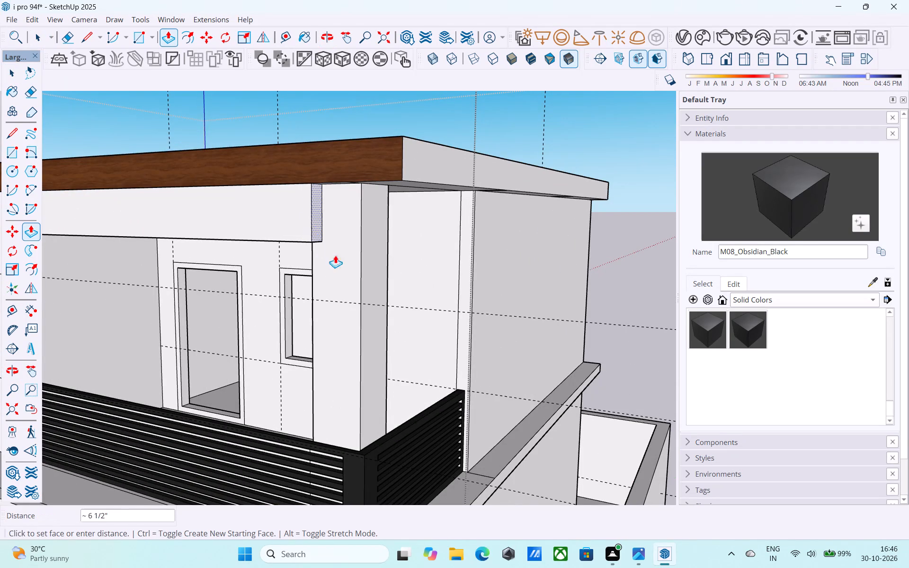
click(362, 289)
key(space)
Erase the short stray line on the soffit between the white beam's outer top corner and the wooden frame, and save.
middle_drag(360, 285, 364, 246)
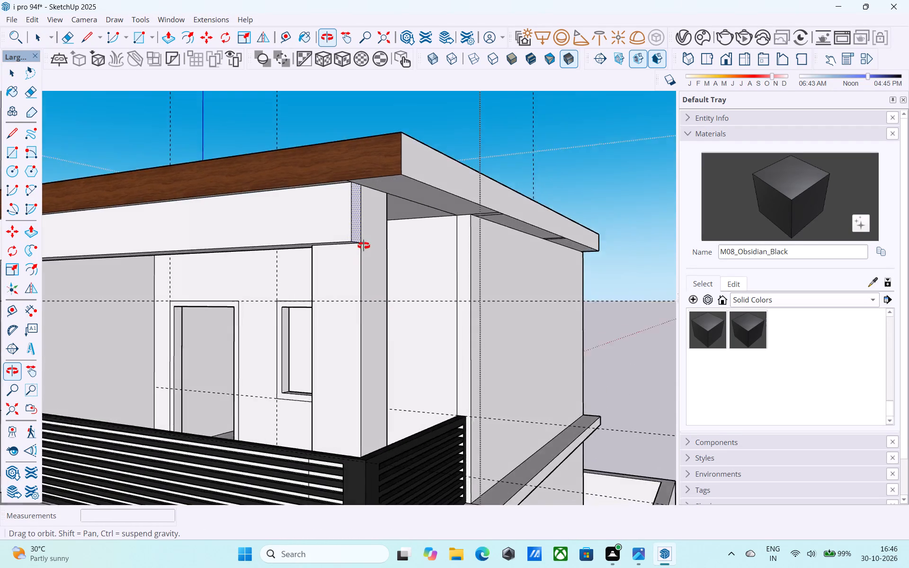
middle_drag(364, 246, 504, 151)
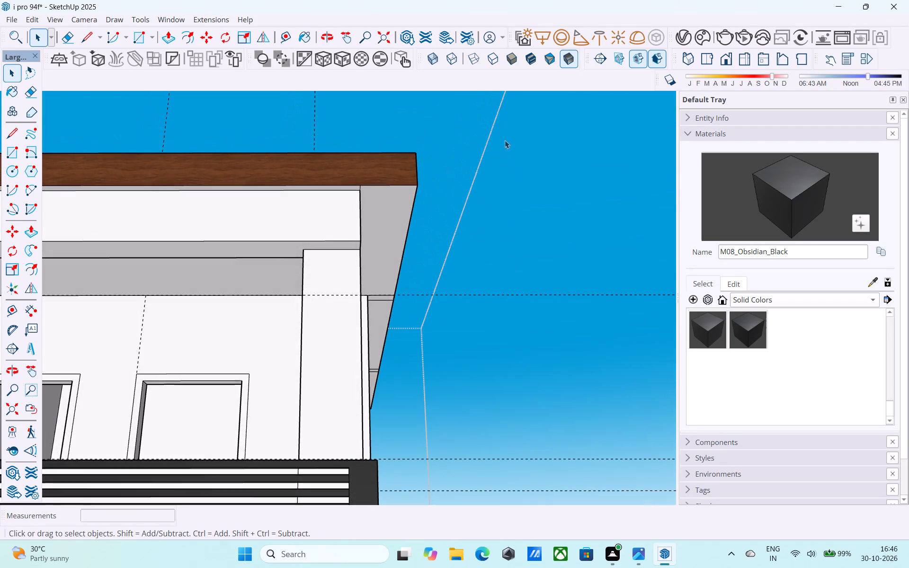
scroll(349, 186, up, 8)
key(e)
scroll(361, 206, up, 3)
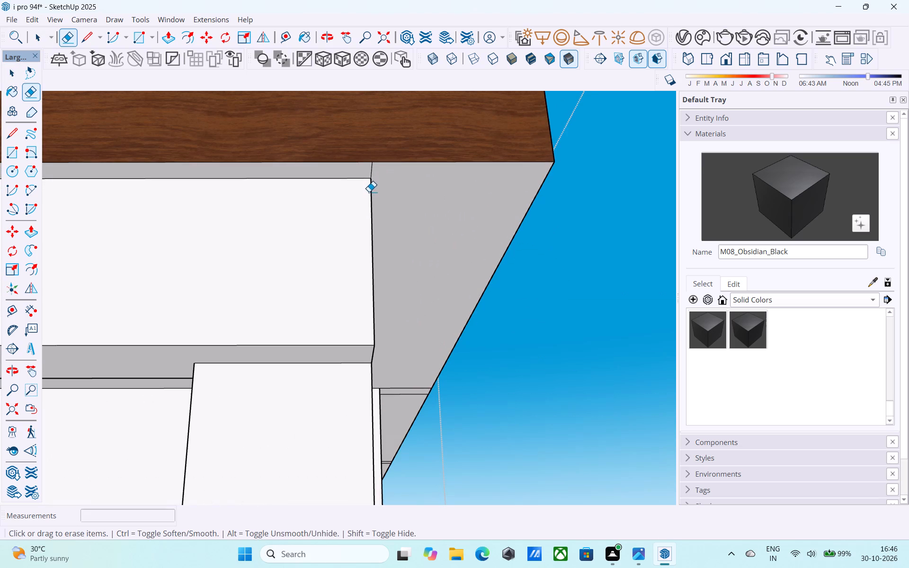
click(369, 178)
key(ctrl+z)
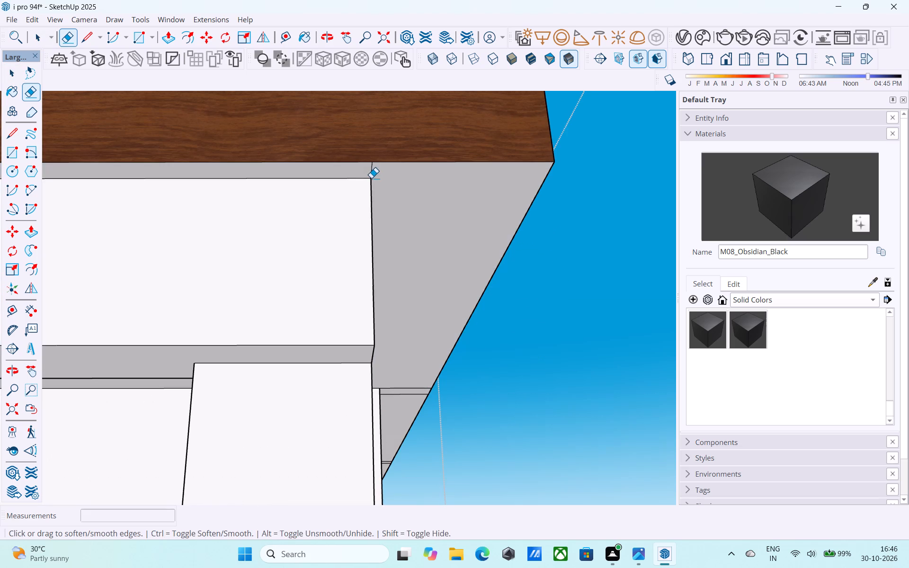
drag(374, 174, 365, 171)
key(ctrl+s)
Erase the stray lines crossing the underside of the roof overhang beside the corner column.
scroll(366, 174, down, 4)
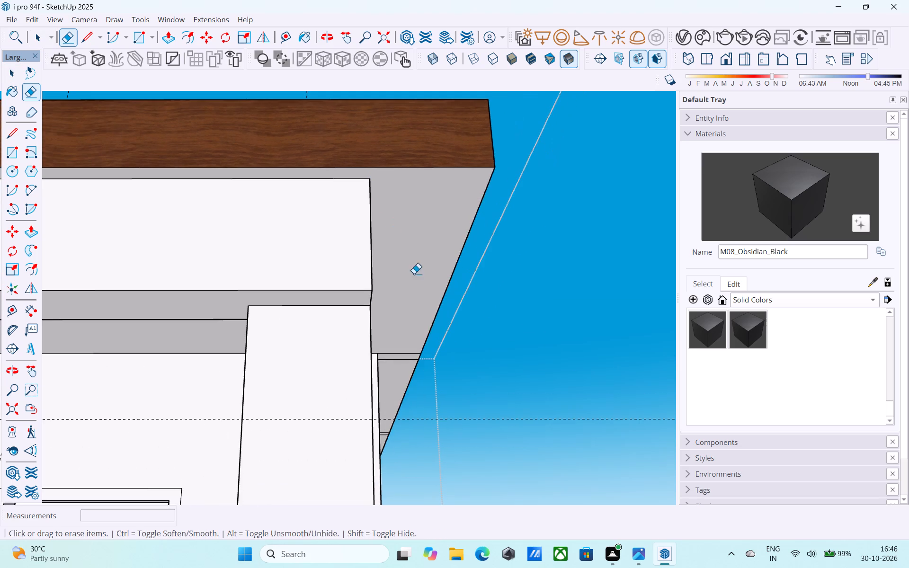
shift+middle_drag(415, 279, 360, 254)
scroll(372, 313, up, 5)
drag(364, 339, 363, 376)
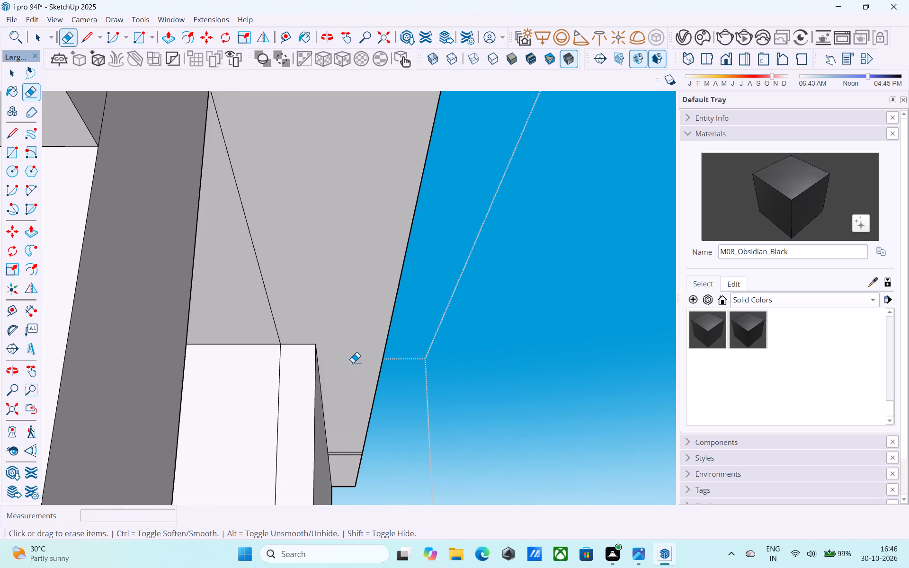
scroll(353, 363, down, 7)
shift+middle_drag(370, 398, 371, 262)
scroll(372, 328, up, 5)
drag(322, 326, 332, 357)
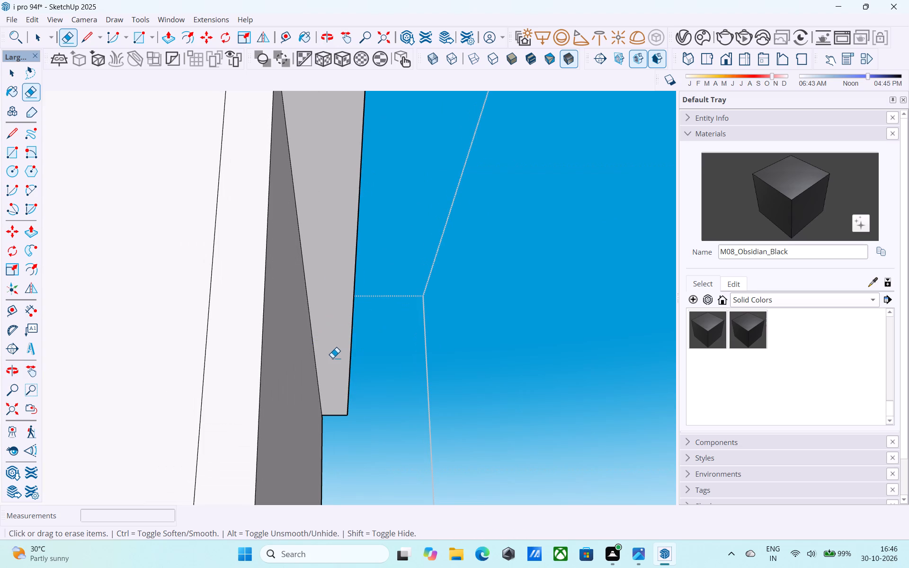
Examine the extended beam and balcony within the overall front elevation of the house.
scroll(333, 355, down, 14)
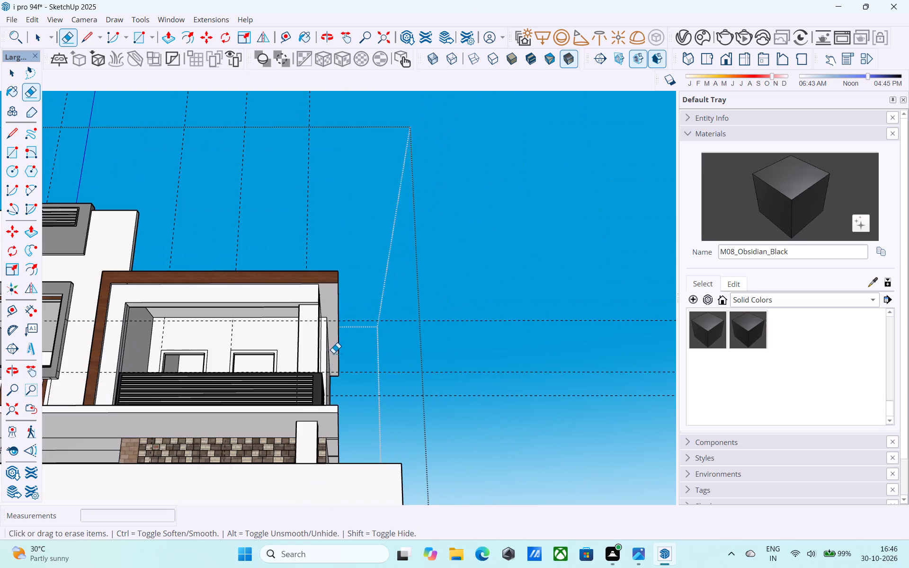
scroll(364, 298, down, 6)
middle_drag(366, 293, 380, 438)
scroll(286, 439, up, 6)
shift+middle_drag(281, 434, 367, 325)
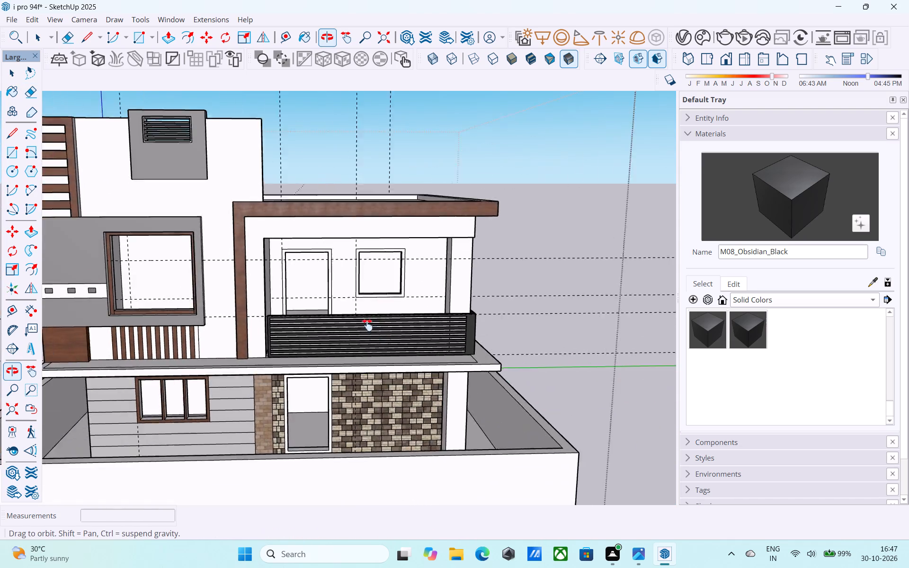
shift+middle_drag(367, 325, 451, 329)
scroll(490, 339, down, 1)
shift+middle_drag(485, 342, 332, 326)
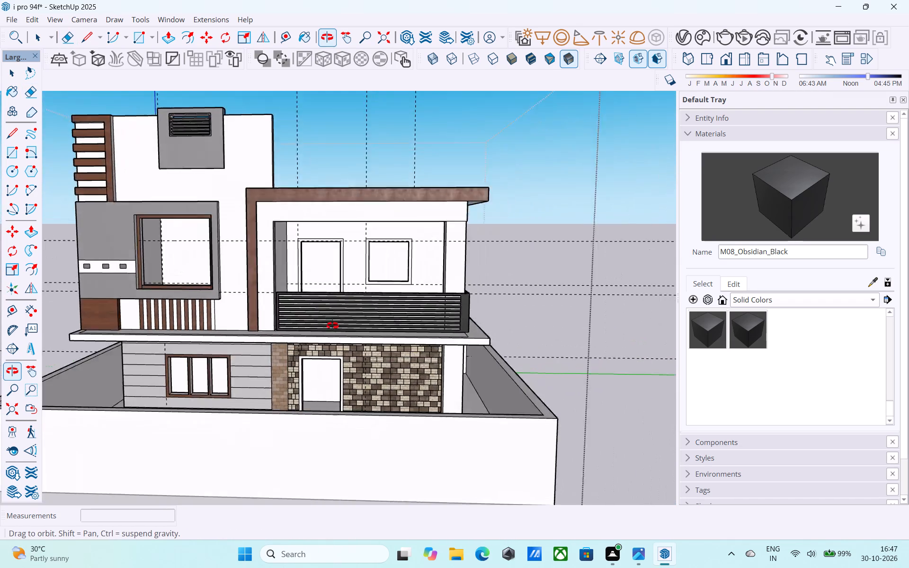
shift+middle_drag(332, 326, 360, 330)
middle_drag(369, 335, 371, 362)
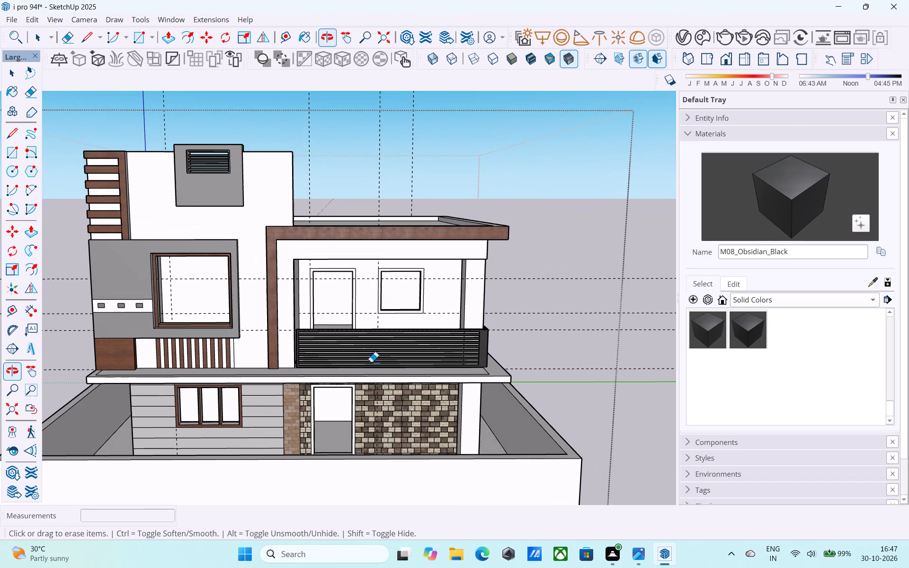
Save the model.
key(space)
key(ctrl+s)
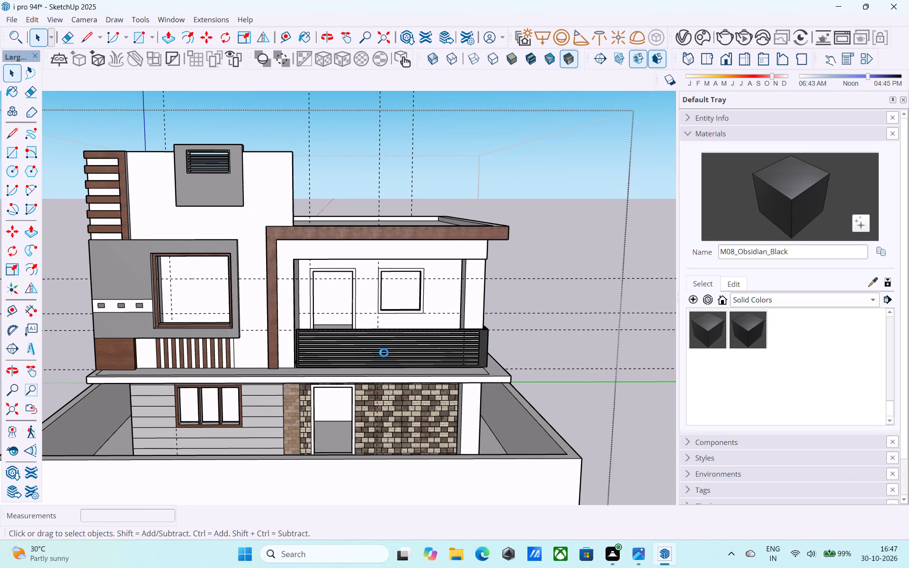
Erase the stray line across the side ledge next to the rear end of the balcony railing's side return.
middle_drag(381, 375, 362, 355)
scroll(357, 357, up, 6)
scroll(360, 356, down, 6)
middle_drag(372, 369, 335, 369)
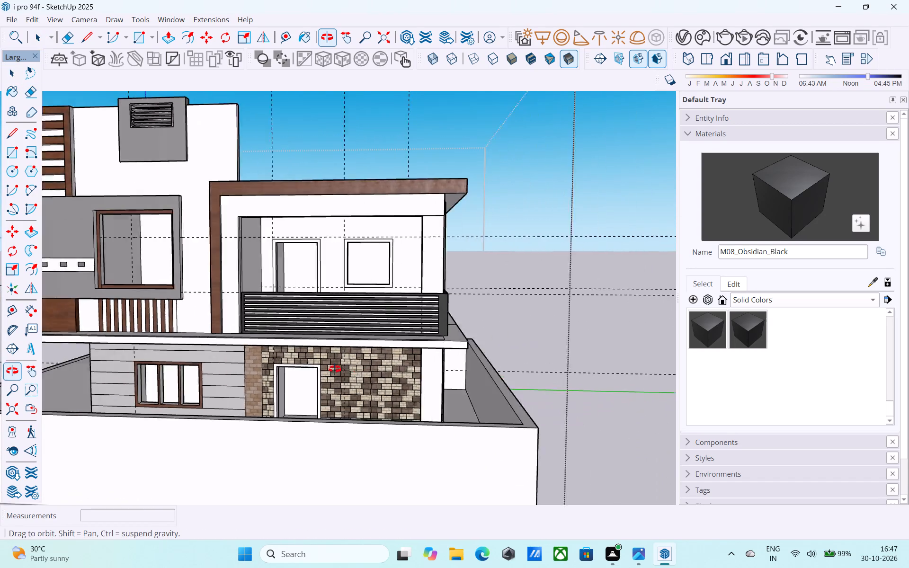
middle_drag(335, 369, 315, 392)
scroll(351, 382, up, 10)
key(e)
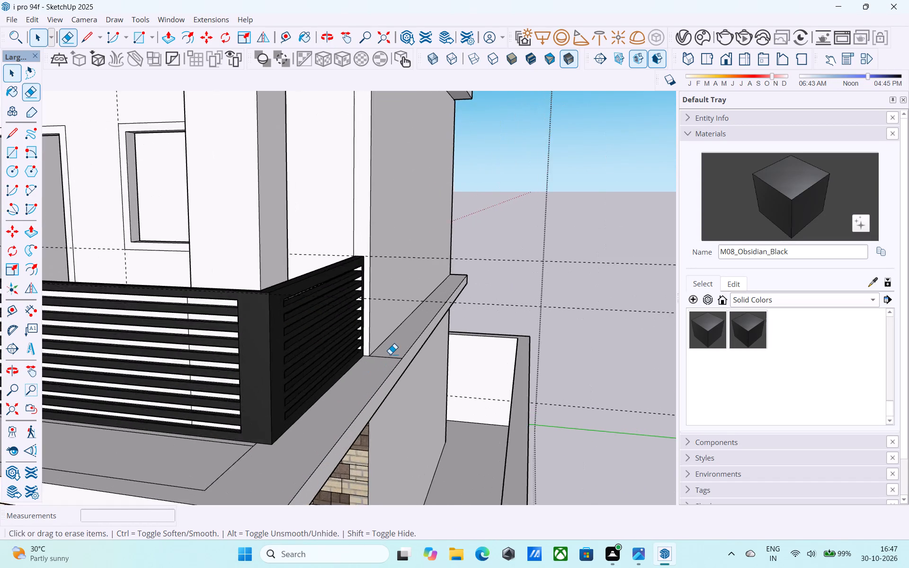
scroll(390, 354, up, 4)
drag(387, 355, 383, 366)
Copy the front top edge of the tall white wall, between the grey louvre box and the wall's free end, 2" down.
scroll(387, 365, down, 12)
scroll(440, 367, down, 4)
middle_drag(420, 373, 432, 379)
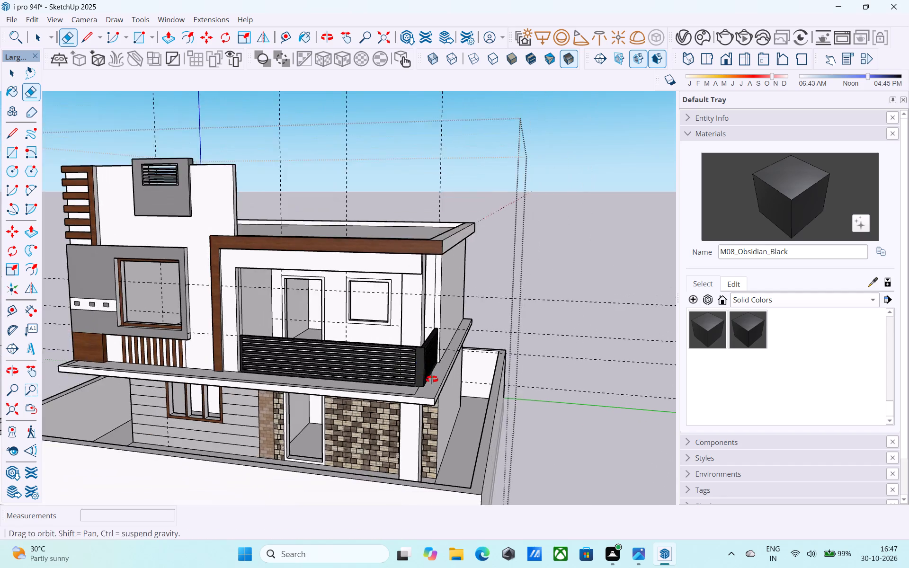
middle_drag(432, 379, 453, 384)
middle_drag(255, 384, 299, 421)
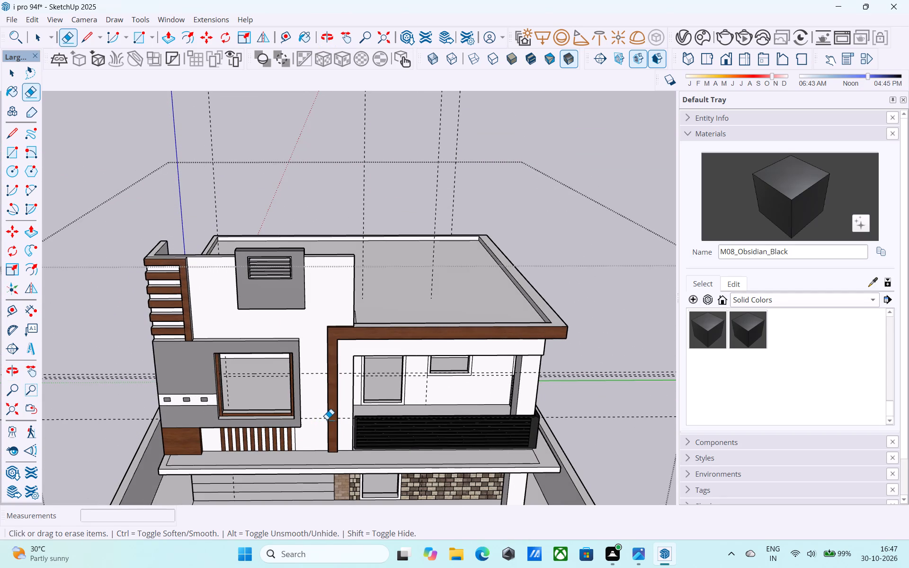
middle_drag(327, 419, 326, 380)
scroll(307, 258, up, 5)
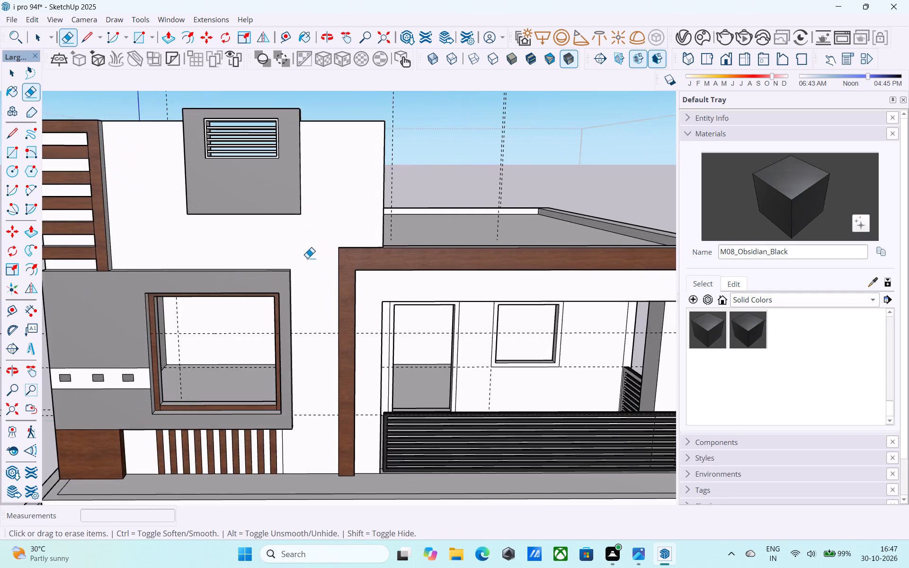
shift+middle_drag(307, 258, 271, 410)
key(space)
scroll(356, 252, up, 1)
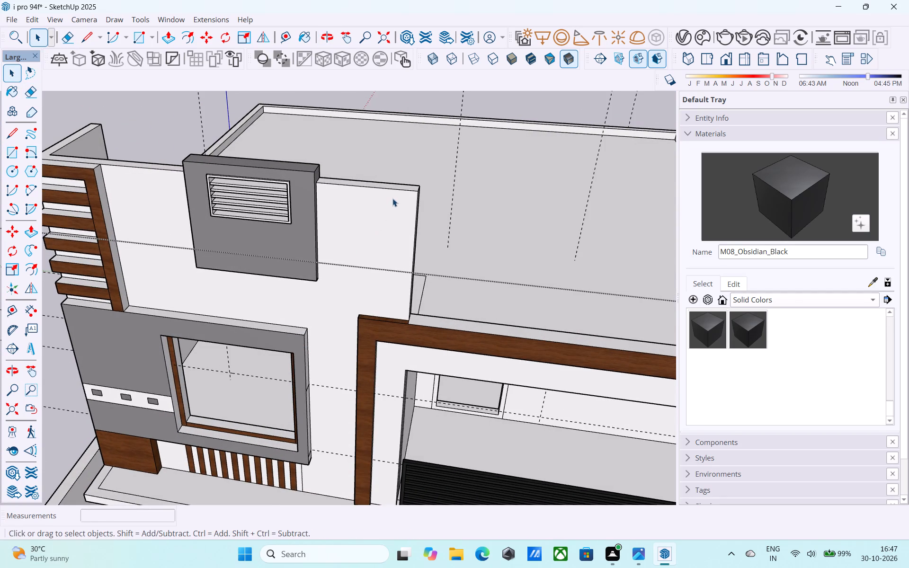
click(392, 198)
click(399, 190)
middle_drag(402, 193, 390, 199)
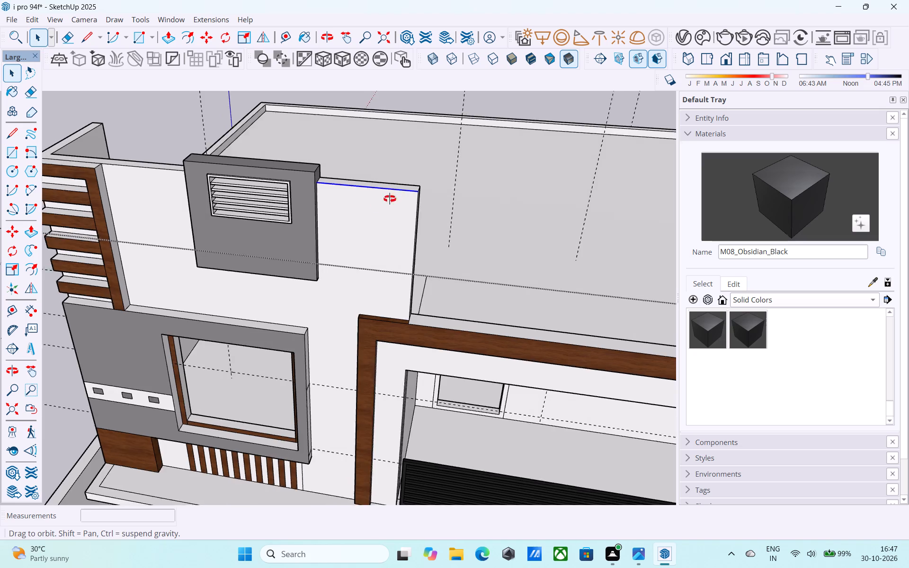
middle_drag(390, 199, 280, 216)
middle_drag(473, 247, 447, 262)
scroll(419, 254, up, 3)
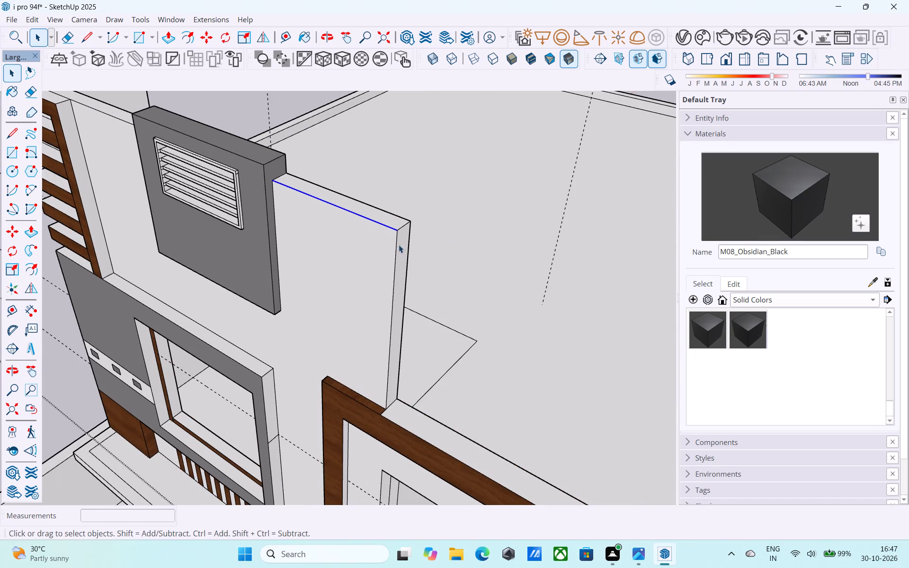
key(m)
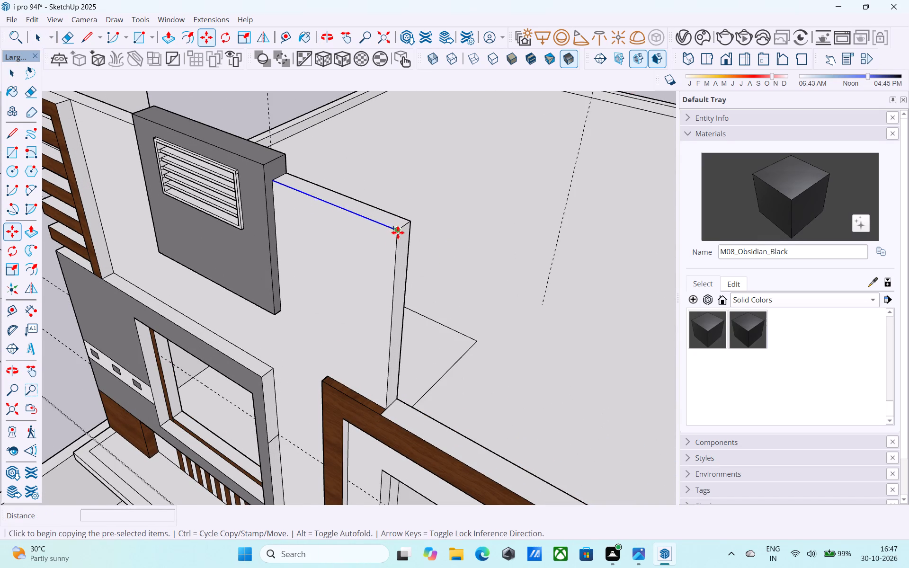
click(398, 232)
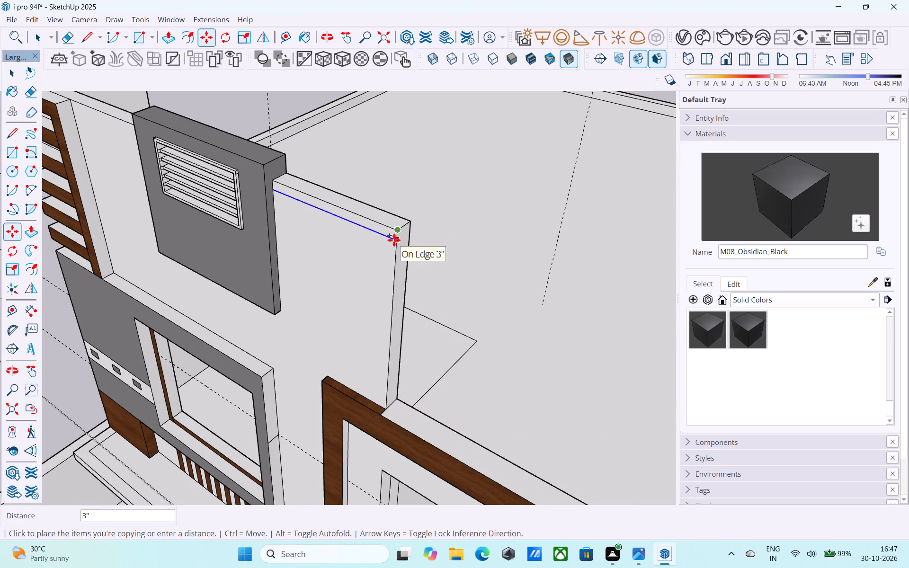
text(2")
key(Return)
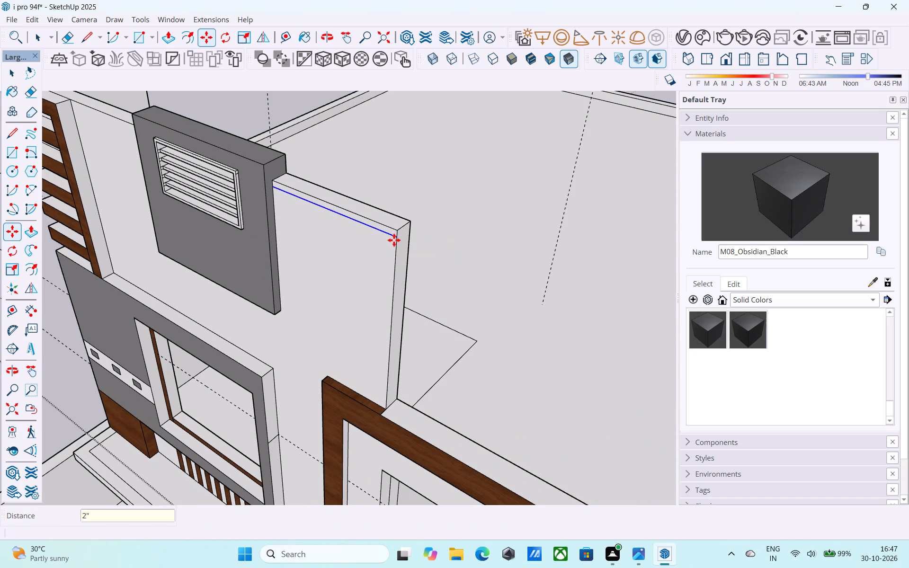
Copy the vertical front edge at the tall white wall's free end 2" inward across the front face.
key(space)
click(395, 242)
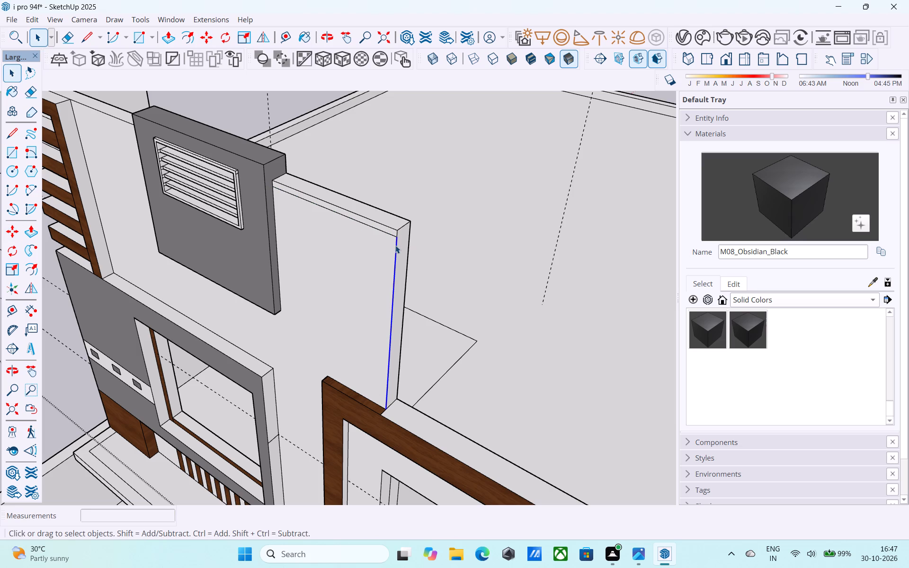
key(m)
click(396, 241)
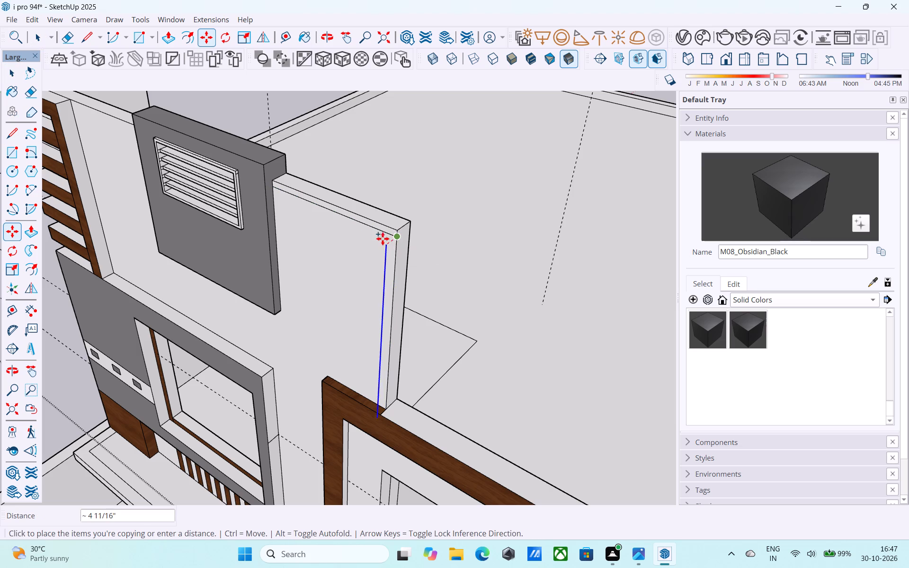
click(386, 234)
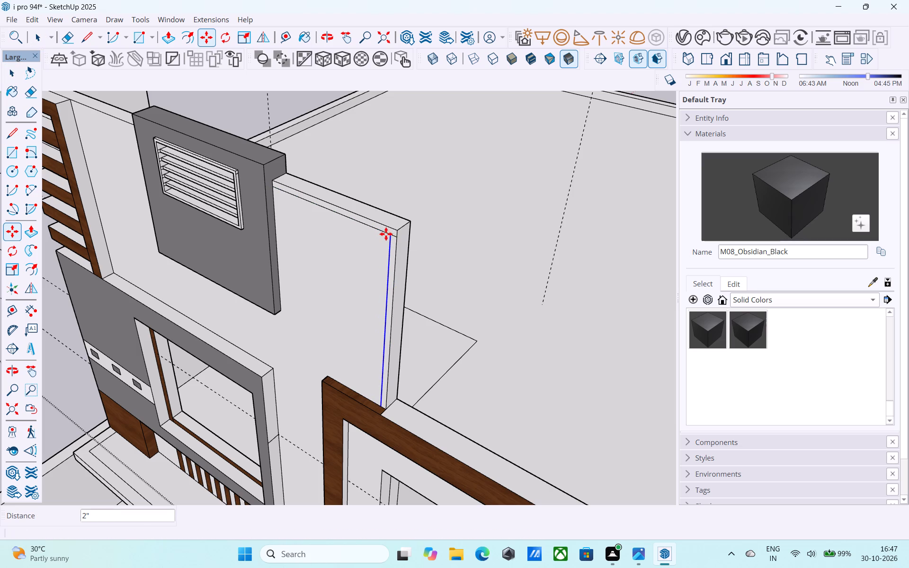
Erase the overhanging line segment at the wall's upper corner so the two offset lines meet cleanly.
key(e)
scroll(397, 242, up, 7)
drag(390, 235, 392, 229)
scroll(393, 227, down, 6)
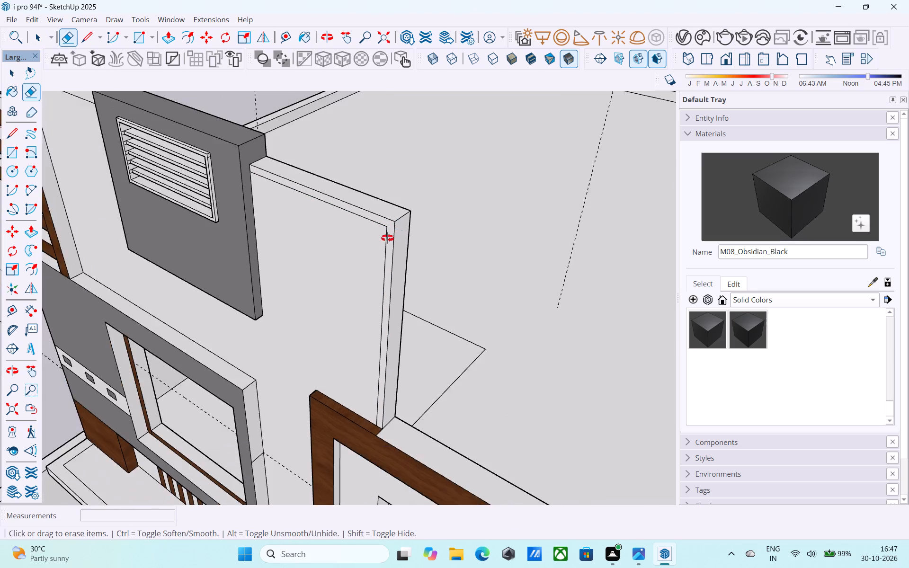
Copy the tall white wall's front top edge, between the wooden slat frame and the grey louvre box, 2" down.
middle_drag(387, 238, 520, 219)
scroll(544, 213, up, 1)
scroll(544, 213, down, 7)
middle_drag(443, 226, 600, 209)
middle_drag(274, 251, 287, 249)
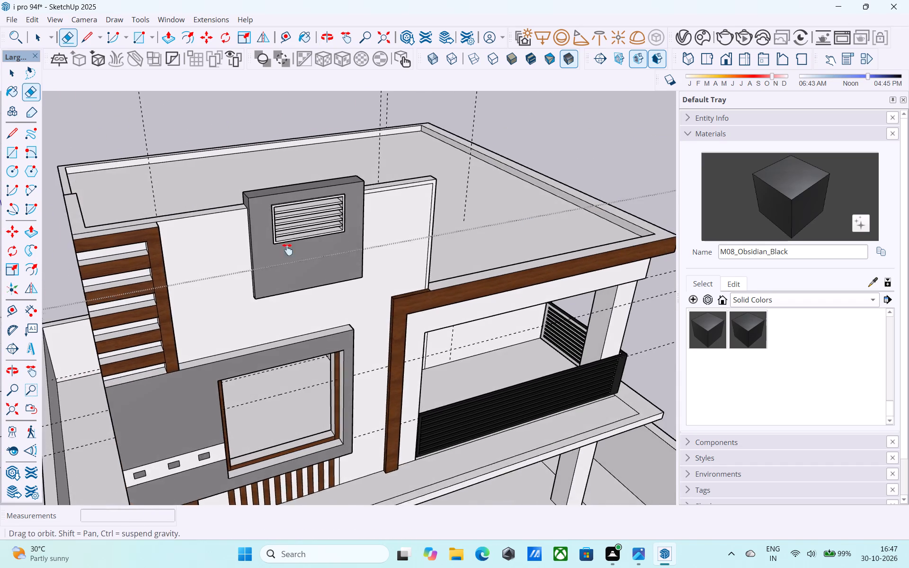
middle_drag(287, 249, 395, 258)
middle_drag(326, 248, 316, 242)
scroll(311, 242, up, 9)
key(space)
click(302, 221)
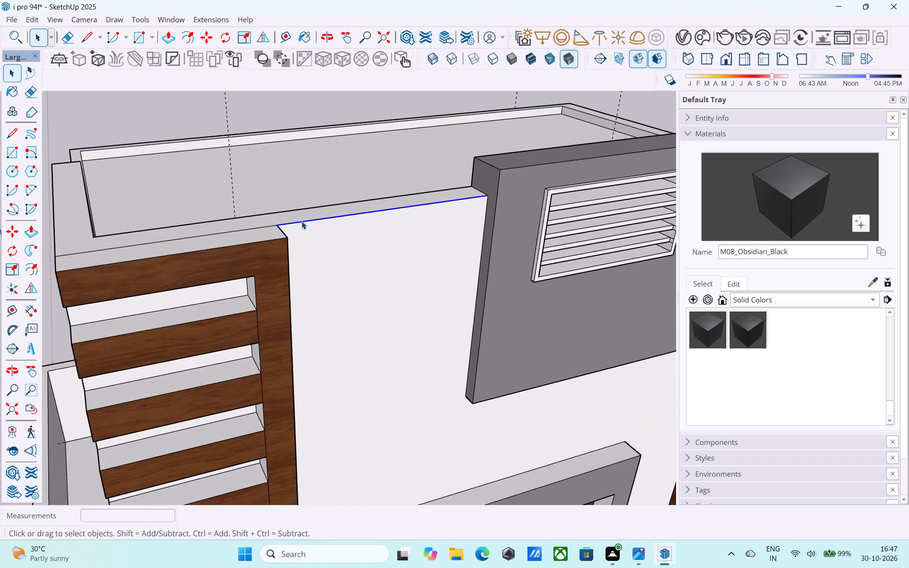
key(m)
click(321, 220)
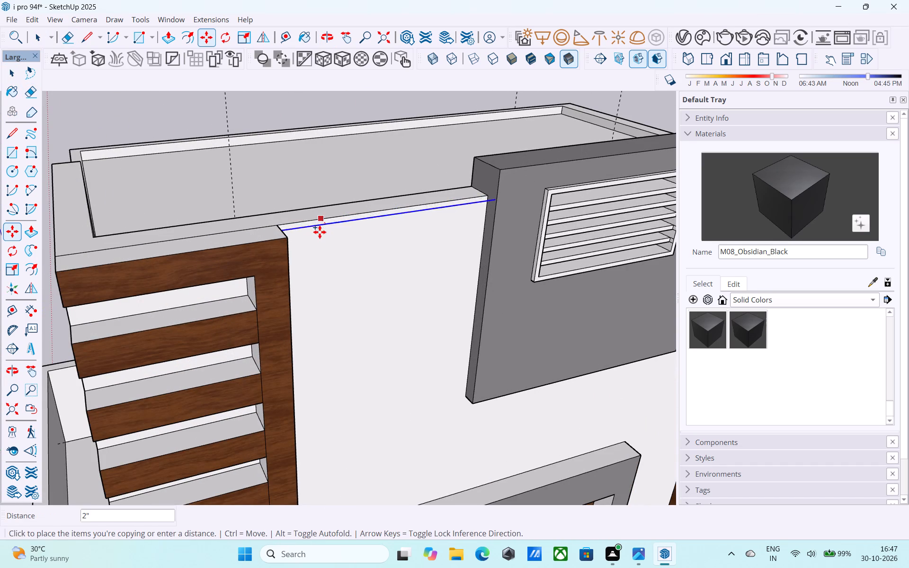
scroll(320, 228, up, 4)
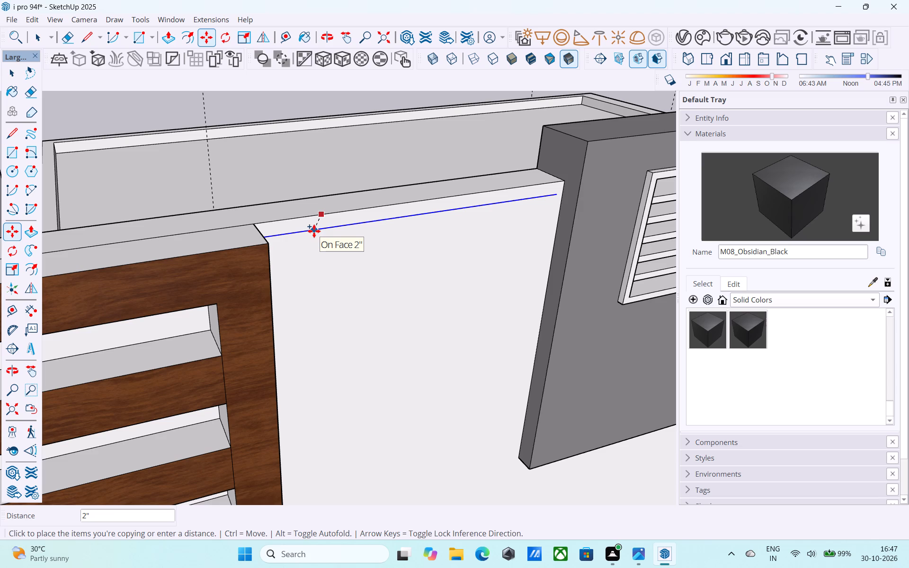
middle_drag(314, 231, 424, 218)
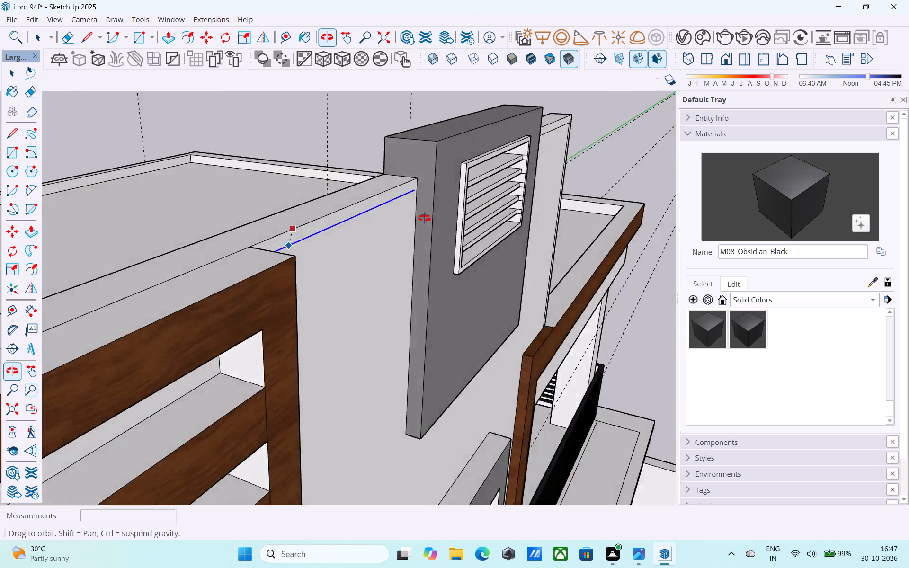
middle_drag(424, 218, 232, 257)
scroll(277, 259, up, 4)
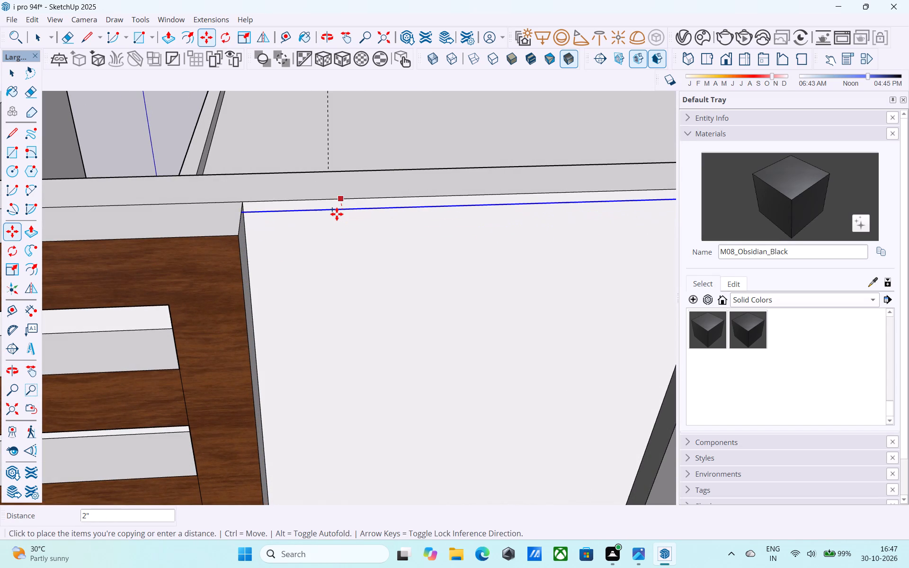
scroll(340, 217, up, 4)
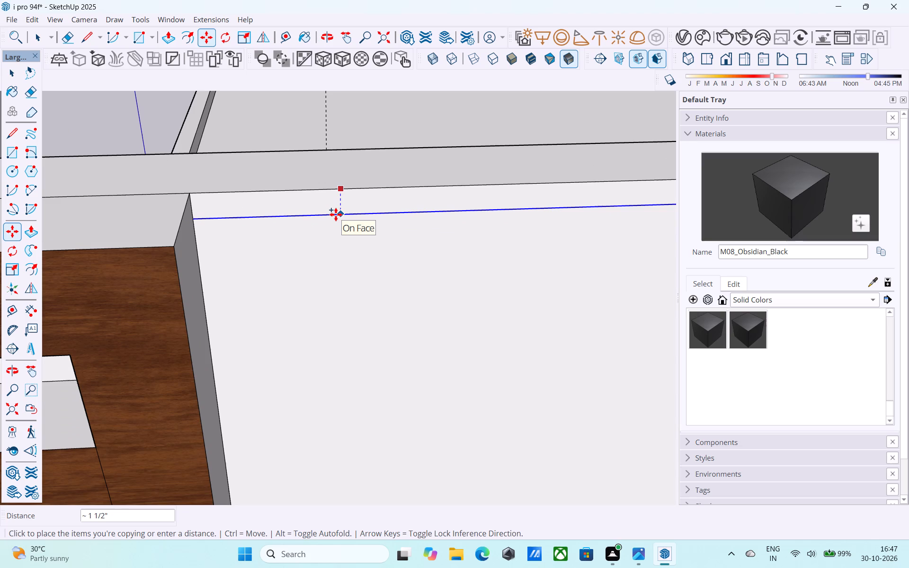
scroll(336, 214, up, 6)
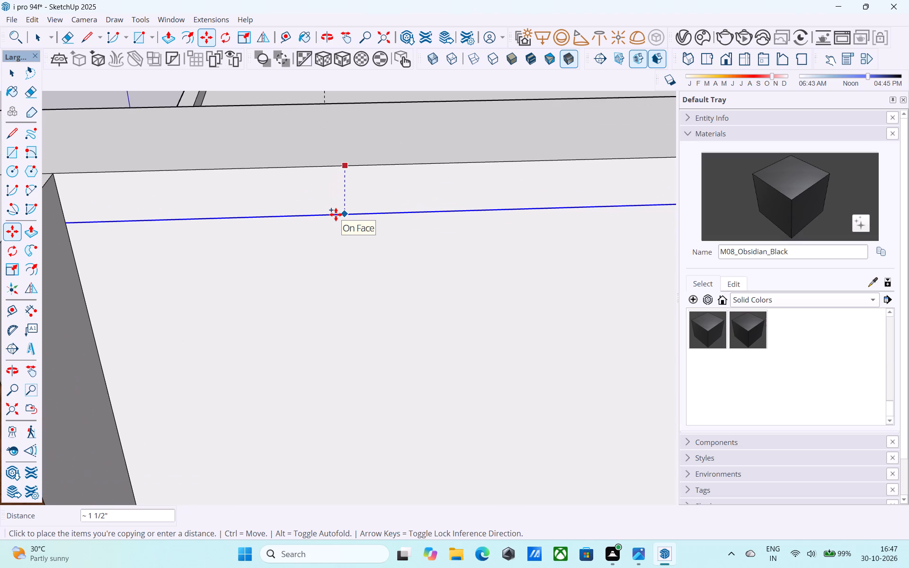
text(2")
key(Return)
key(space)
scroll(330, 215, down, 5)
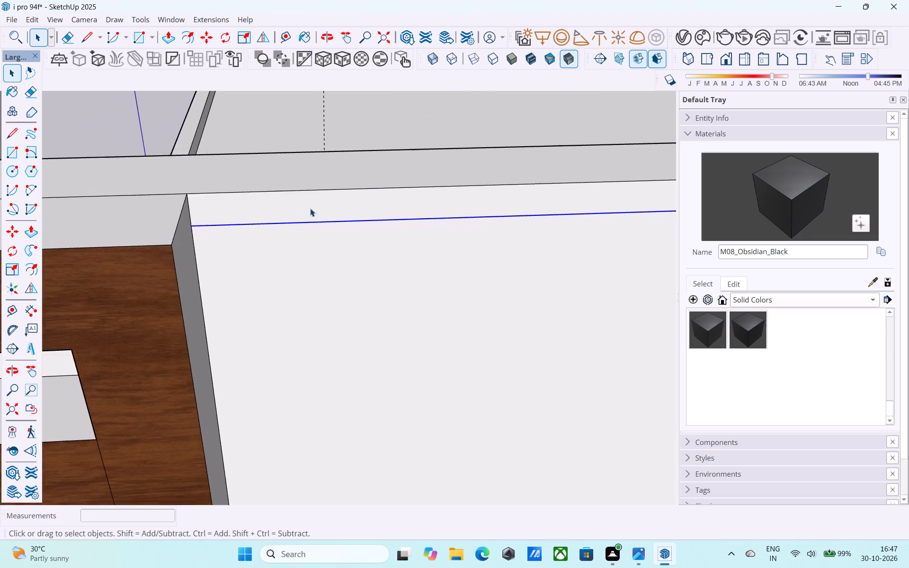
scroll(310, 208, down, 17)
scroll(266, 196, up, 1)
scroll(266, 196, down, 12)
Push/Pull the narrow top strip between the wooden slat frame and the grey louvre box by 1".
middle_drag(320, 204, 301, 130)
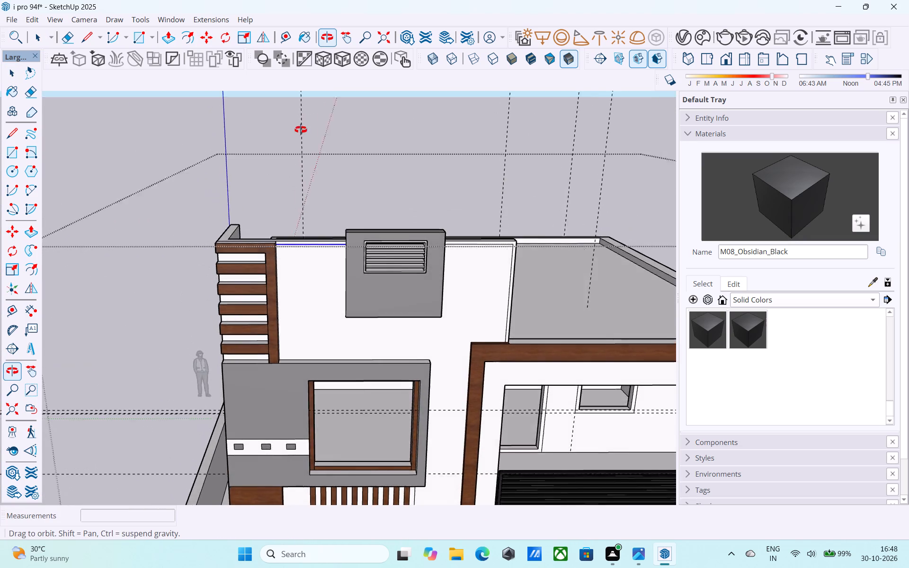
middle_drag(301, 130, 362, 154)
scroll(321, 268, up, 6)
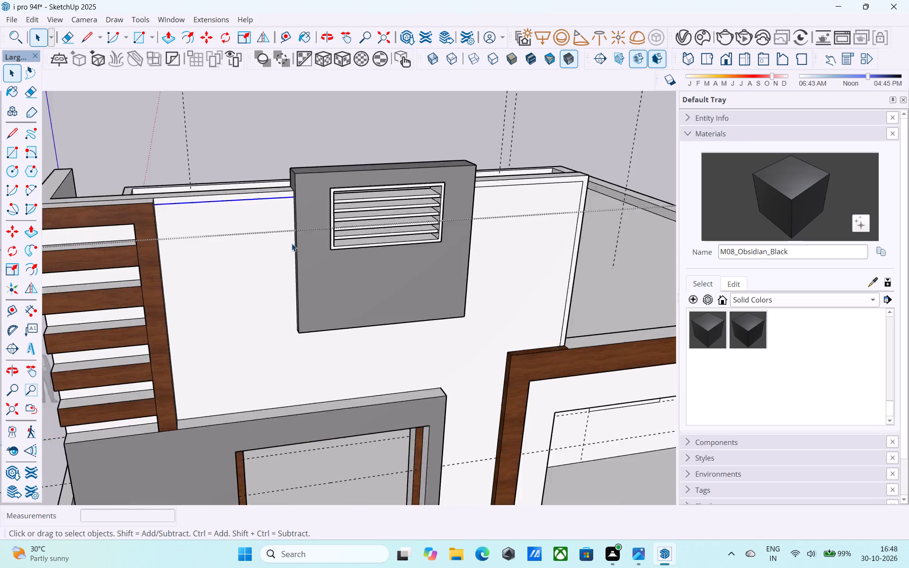
scroll(292, 243, up, 11)
click(225, 173)
key(p)
click(225, 172)
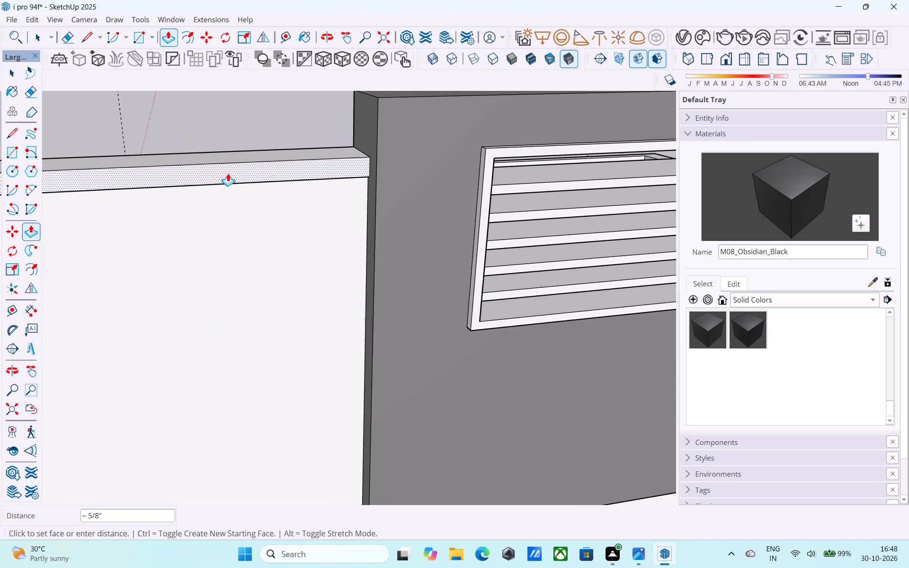
text(1")
key(Return)
scroll(228, 173, down, 3)
scroll(228, 173, up, 1)
scroll(228, 173, down, 2)
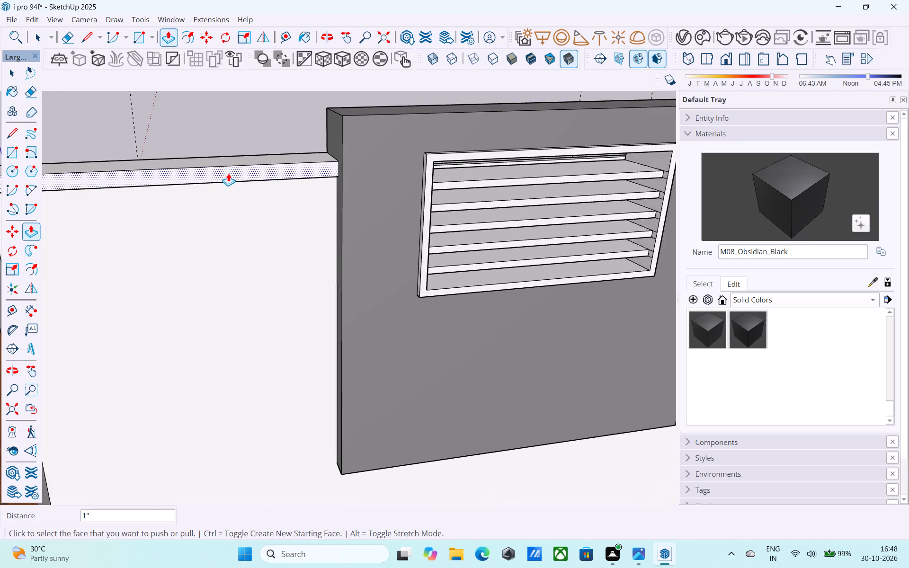
Repeat the 1" Push/Pull on the border strip running from the louvre box around the tall wall's free end.
shift+middle_drag(382, 202, 133, 196)
shift+middle_drag(552, 177, 459, 188)
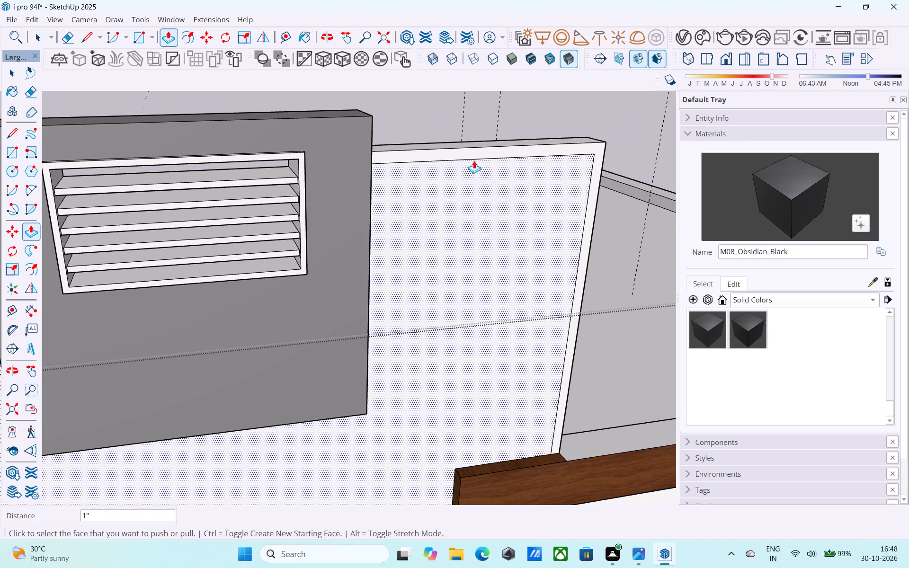
double_click(474, 154)
scroll(474, 154, down, 6)
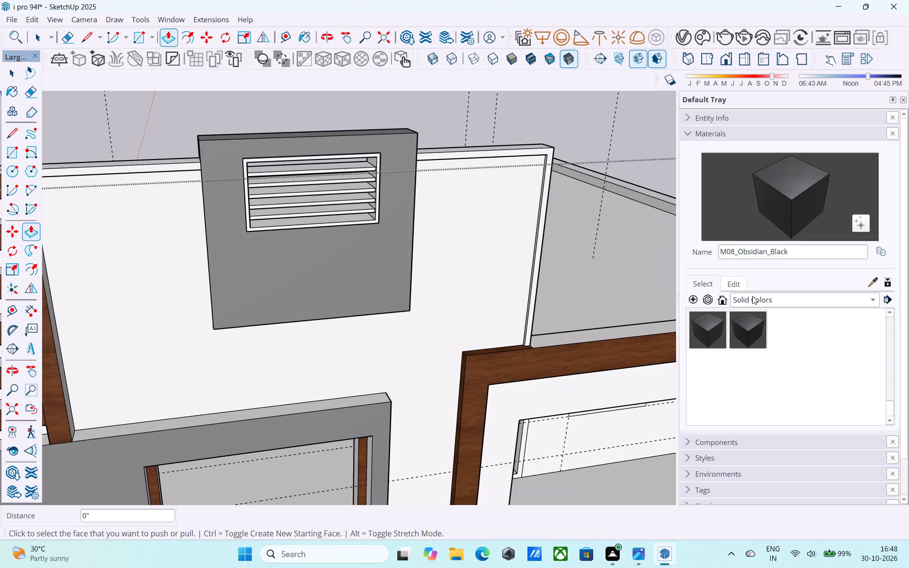
Paint both border strips along the tall white wall's edges with the Wood_Veneer_15_1K material.
click(752, 296)
drag(751, 322, 753, 326)
click(754, 367)
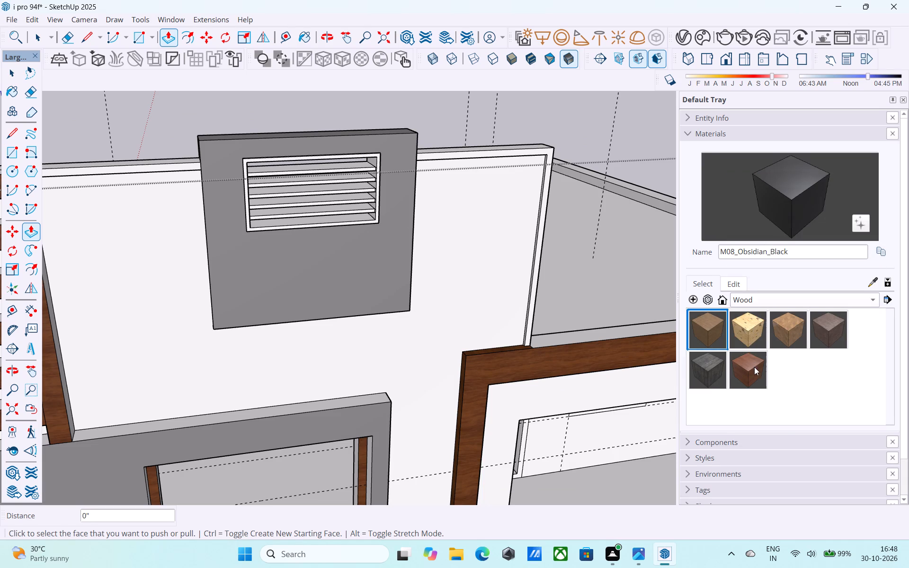
scroll(742, 344, down, 5)
scroll(136, 179, up, 5)
click(136, 162)
scroll(228, 171, down, 4)
middle_drag(284, 171, 253, 167)
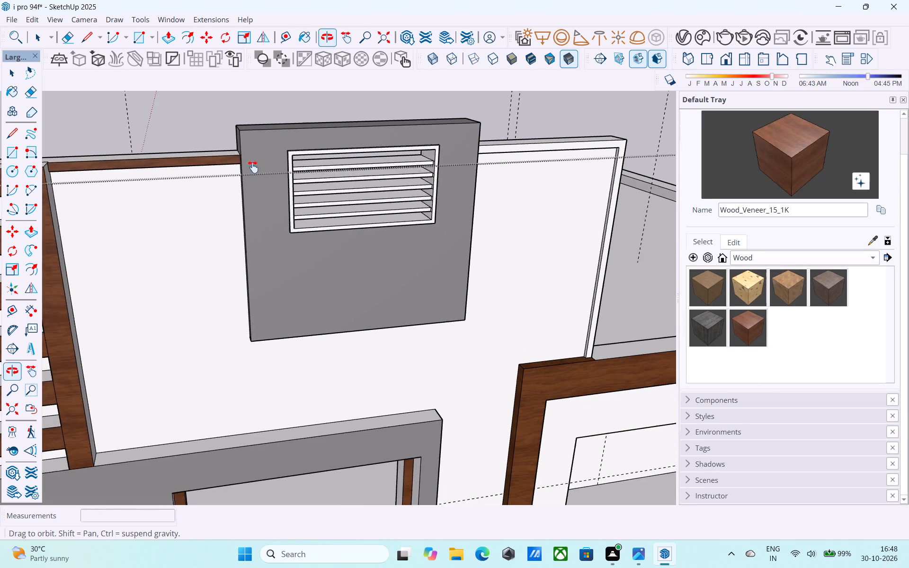
middle_drag(253, 167, 249, 168)
click(566, 143)
scroll(566, 142, down, 8)
shift+middle_drag(562, 173, 558, 182)
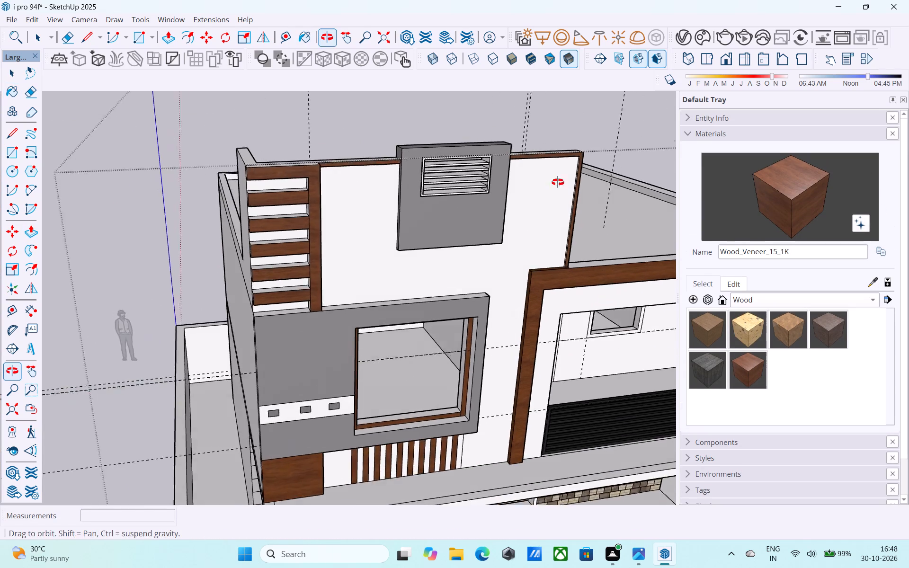
shift+middle_drag(558, 182, 500, 151)
Save the model.
key(ctrl+s)
Paint the large grey window frame's top face and the upper part of its outer side with the in-model M04_Stone_Frost material.
scroll(491, 148, down, 9)
key(space)
middle_drag(476, 155, 454, 120)
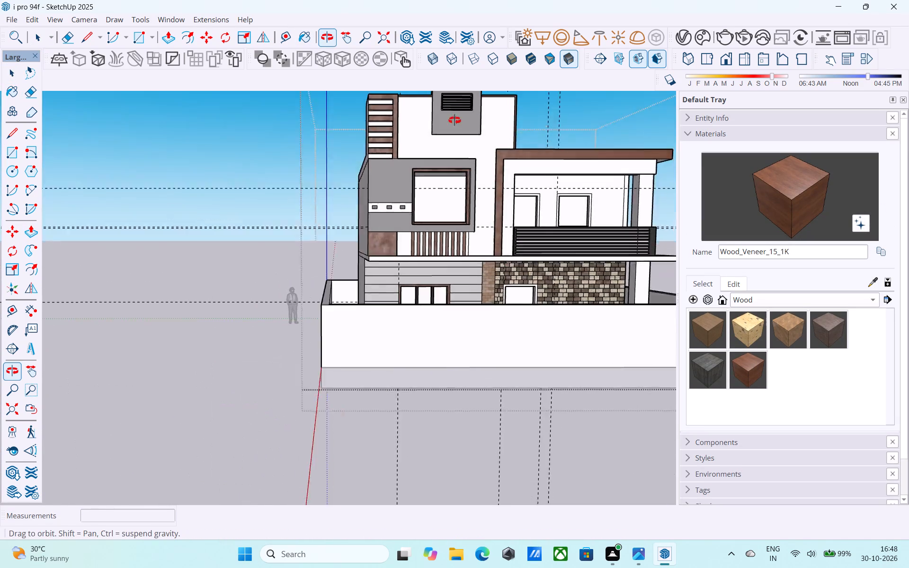
middle_drag(454, 120, 411, 131)
scroll(404, 161, up, 6)
shift+middle_drag(395, 193, 590, 317)
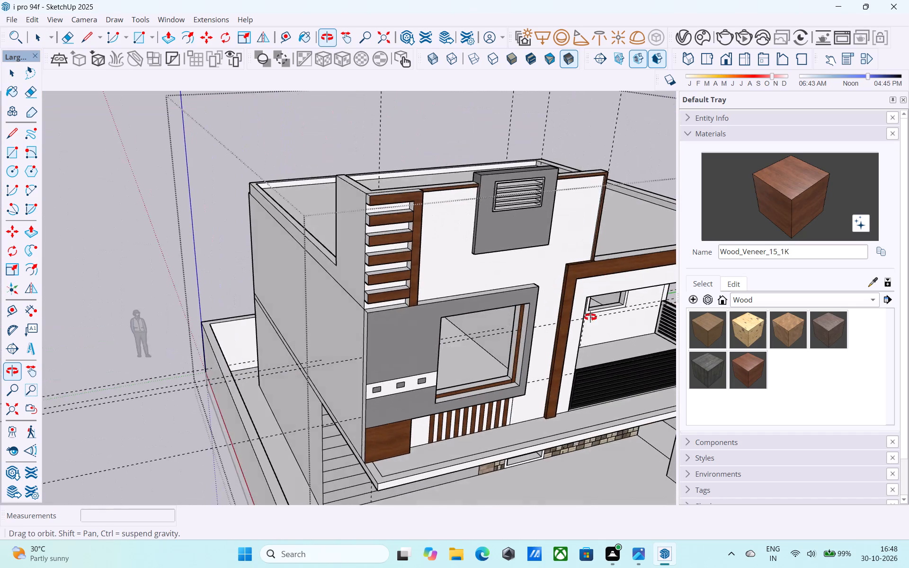
shift+middle_drag(590, 317, 583, 350)
scroll(584, 350, up, 1)
click(788, 306)
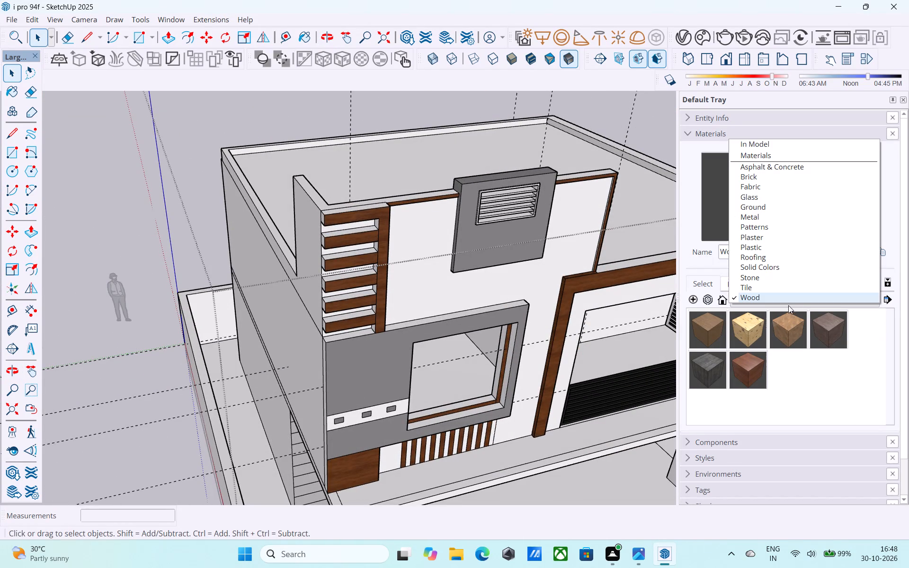
click(754, 141)
click(794, 370)
scroll(625, 280, down, 1)
shift+middle_drag(625, 280, 406, 320)
scroll(215, 371, up, 3)
middle_drag(172, 379, 335, 289)
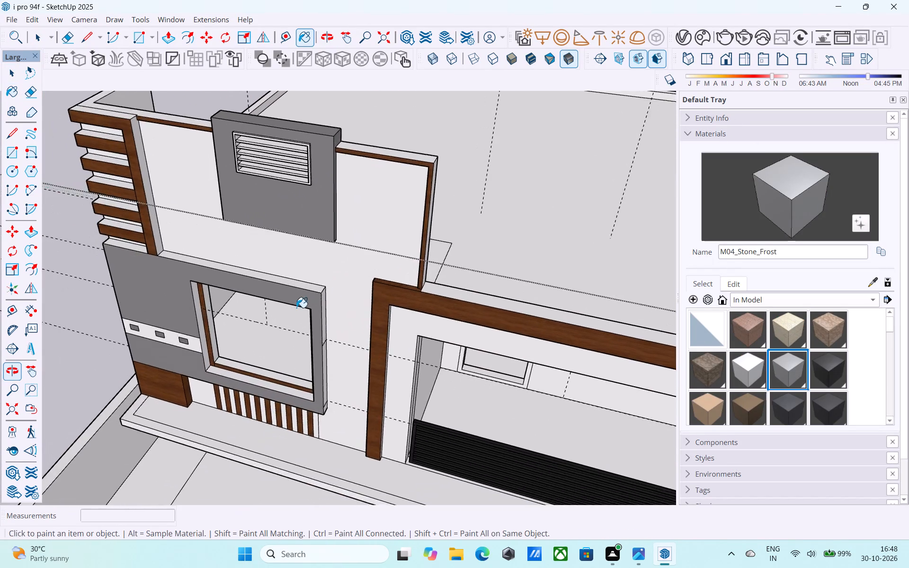
scroll(295, 311, up, 7)
click(336, 251)
click(349, 269)
scroll(366, 299, down, 2)
middle_drag(374, 313, 392, 210)
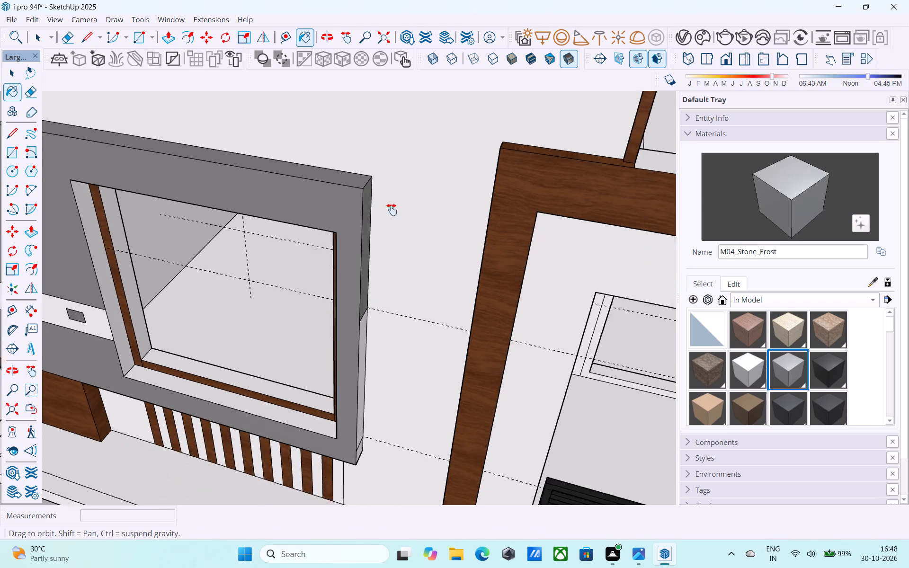
Paint the remaining lower sections of the window frame's outer side face with M04_Stone_Frost.
middle_drag(392, 210, 272, 148)
click(386, 301)
middle_drag(394, 343, 377, 147)
scroll(362, 247, up, 3)
click(365, 279)
scroll(366, 279, down, 4)
shift+middle_drag(377, 291, 497, 407)
middle_drag(442, 271, 446, 340)
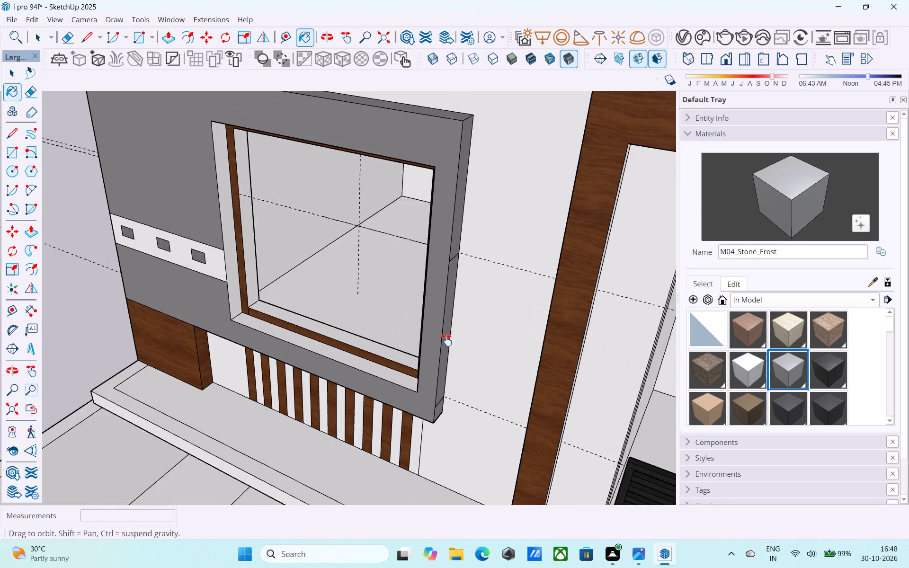
middle_drag(446, 340, 446, 344)
Paint the four inner reveal faces around the wood-trimmed window opening with M04_Stone_Frost.
scroll(245, 235, up, 4)
click(223, 216)
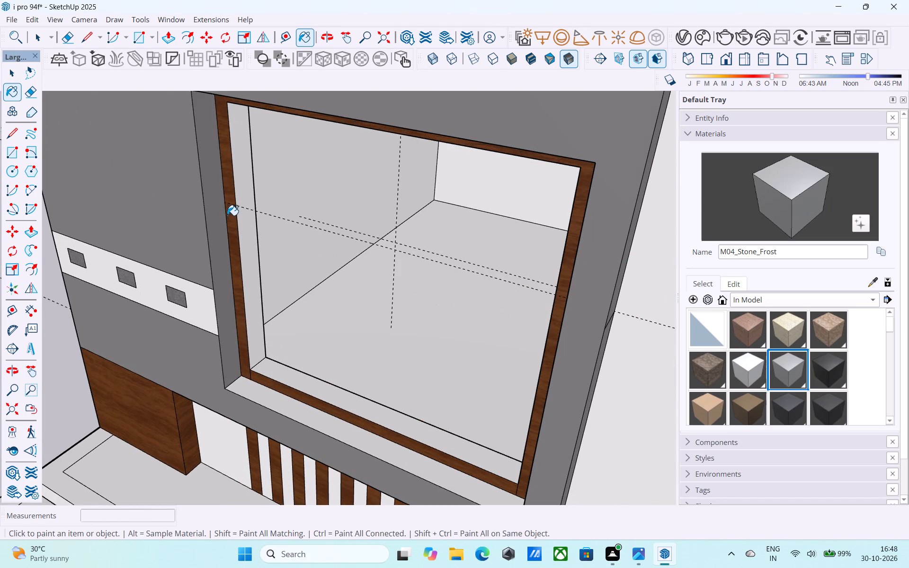
scroll(229, 214, down, 4)
shift+middle_click(245, 291)
click(260, 345)
scroll(277, 322, down, 4)
shift+middle_drag(268, 354, 348, 336)
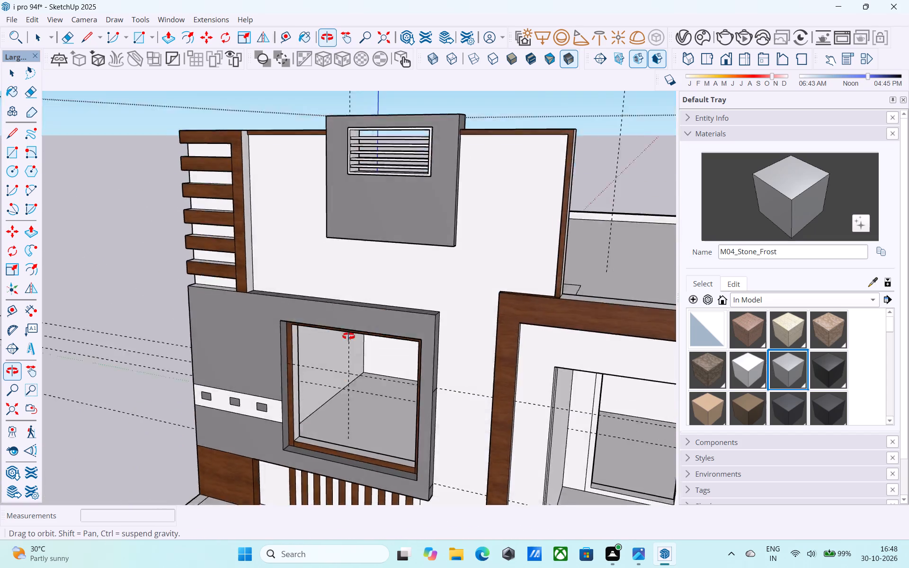
shift+middle_drag(348, 336, 581, 124)
scroll(333, 371, up, 9)
click(377, 376)
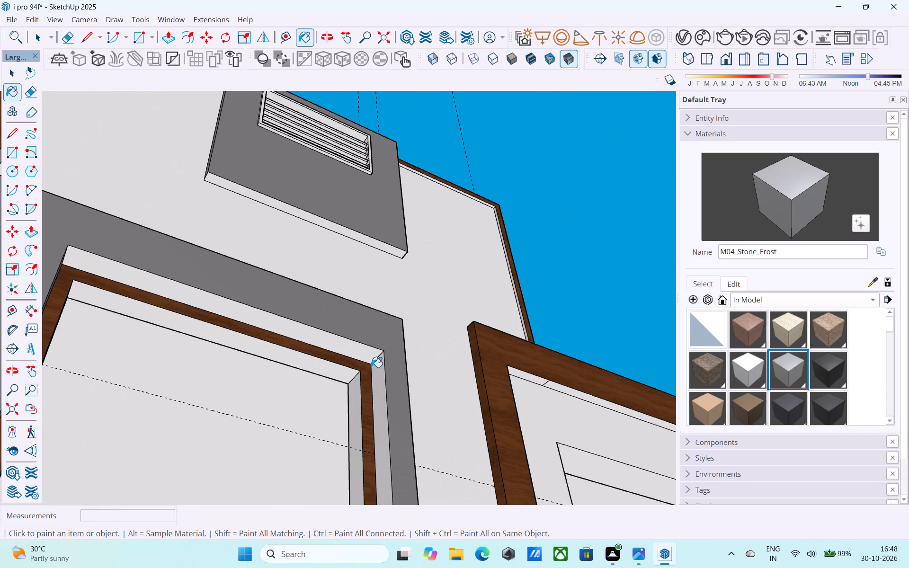
click(358, 355)
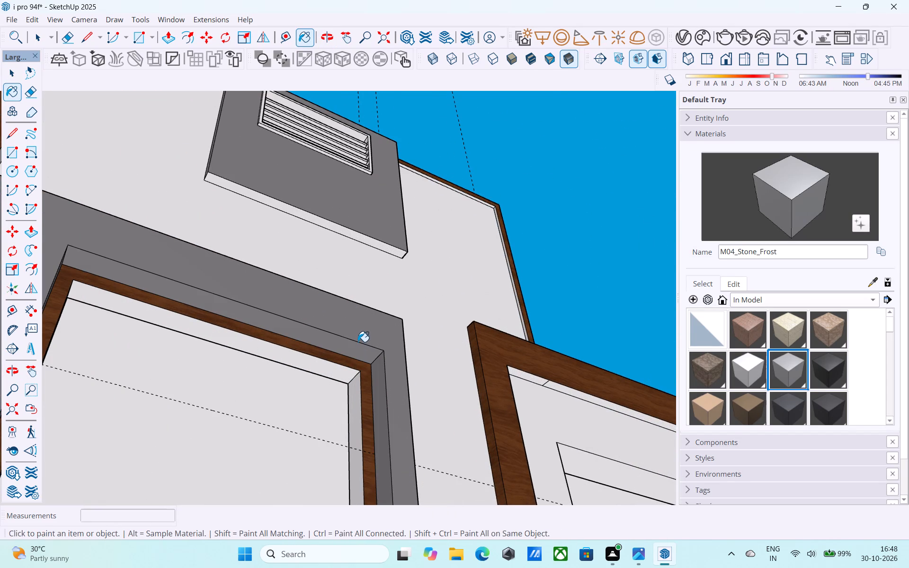
scroll(357, 338, down, 11)
middle_drag(356, 335, 351, 356)
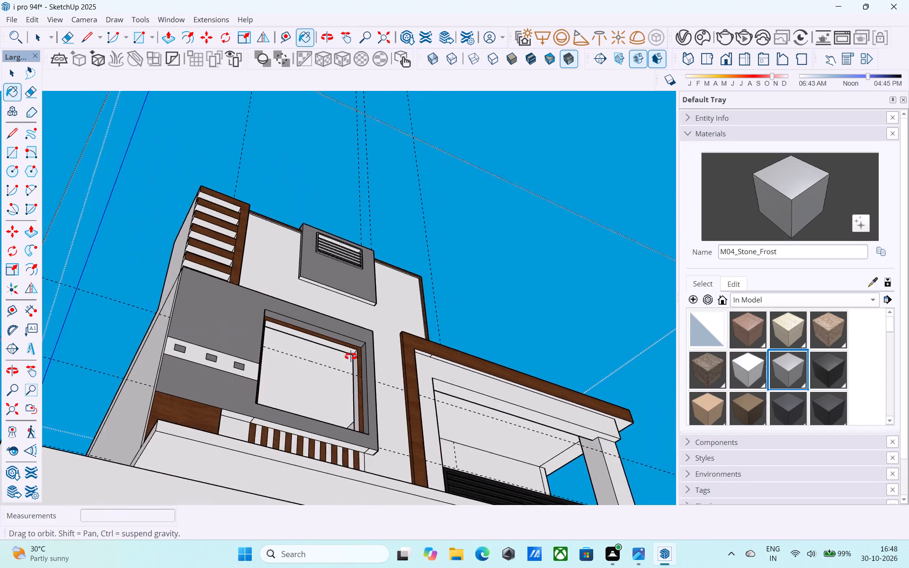
Paint the grey window frame's narrow side face at the house corner below the wooden slats with M04_Stone_Frost.
middle_drag(351, 356, 366, 417)
middle_drag(333, 396, 435, 330)
scroll(386, 393, up, 8)
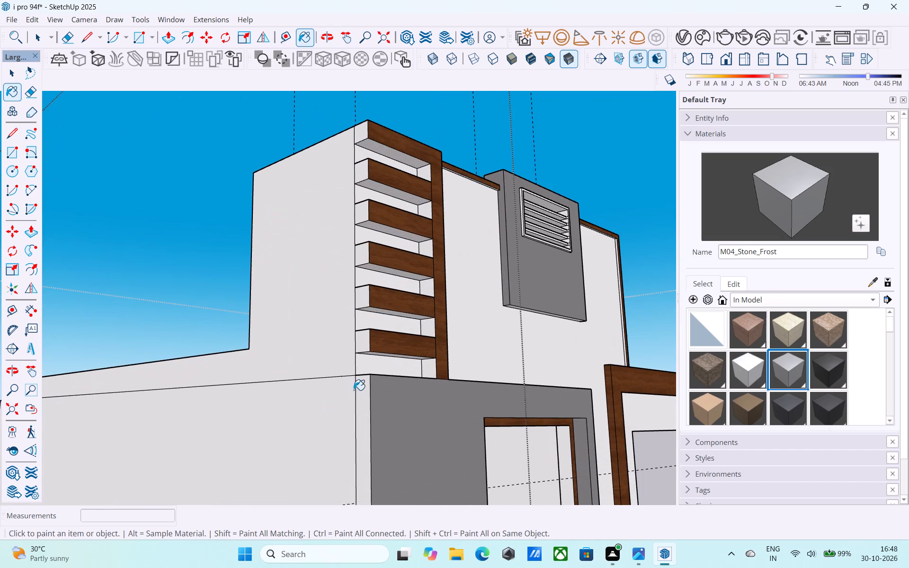
click(359, 392)
scroll(355, 361, down, 6)
middle_drag(374, 343, 296, 277)
scroll(297, 271, down, 5)
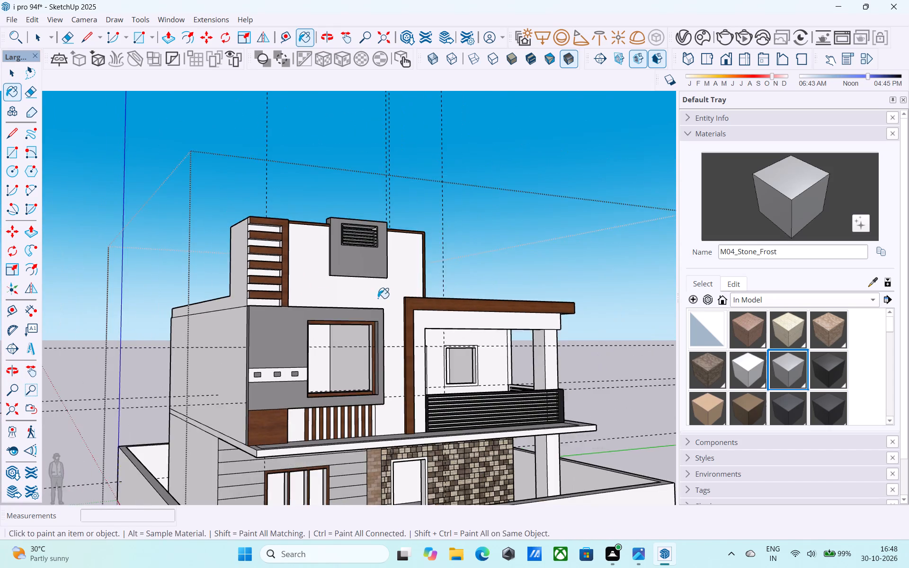
Paint the front face of the balcony railing's outer frame with M04_Stone_Frost.
middle_drag(378, 298, 233, 314)
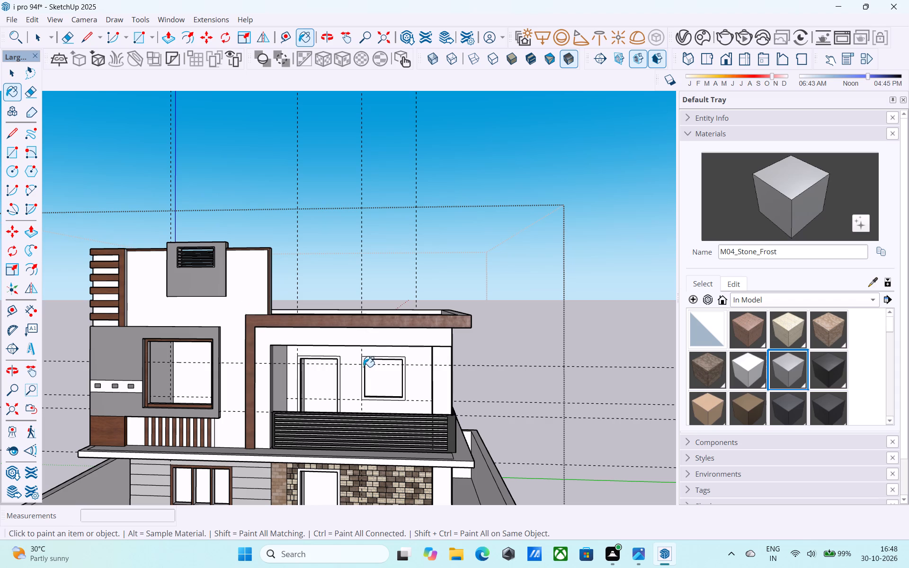
shift+middle_drag(342, 355, 375, 272)
scroll(375, 330, up, 10)
shift+middle_drag(395, 341, 403, 342)
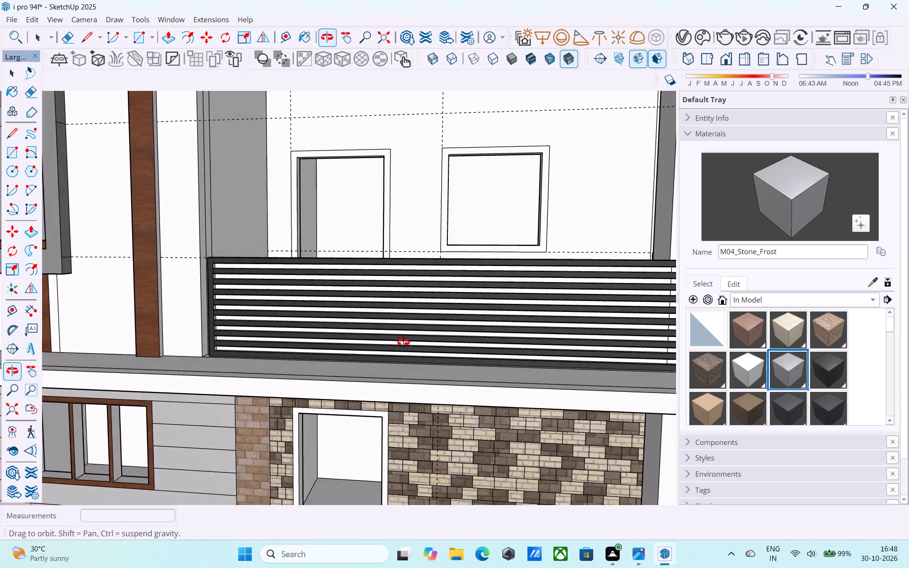
shift+middle_drag(403, 342, 414, 398)
shift+middle_drag(355, 316, 304, 313)
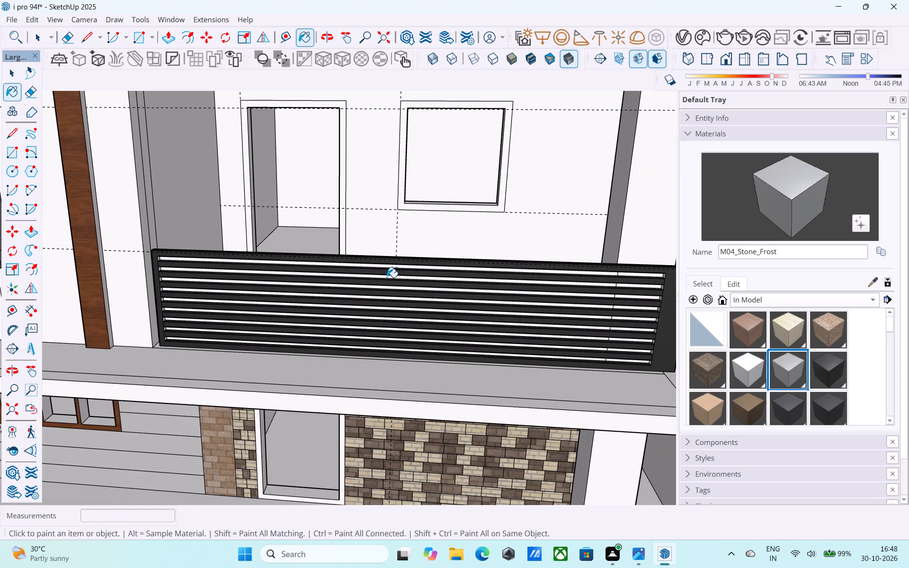
click(403, 262)
scroll(417, 250, down, 3)
middle_drag(433, 266, 320, 241)
middle_drag(443, 230, 208, 213)
scroll(414, 273, up, 9)
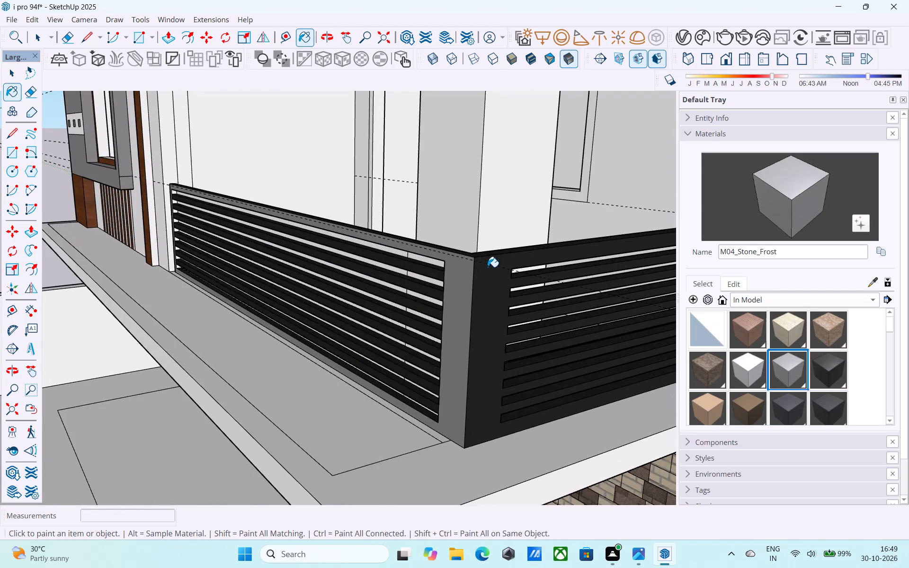
Examine the balcony railing and the surrounding front facade from several angles to check the grey paint.
scroll(489, 266, down, 3)
shift+middle_drag(485, 266, 695, 244)
scroll(608, 262, down, 5)
shift+middle_drag(513, 281, 526, 285)
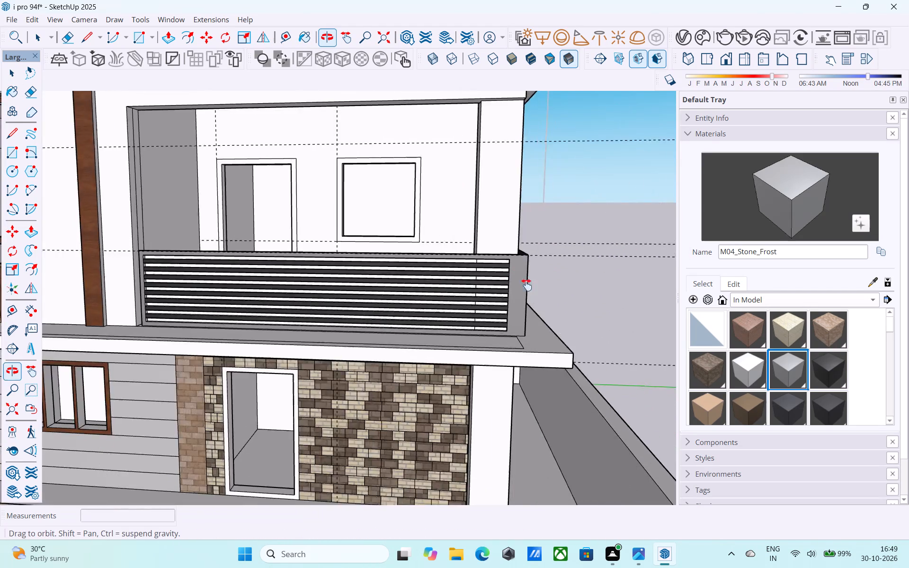
shift+middle_drag(526, 285, 574, 313)
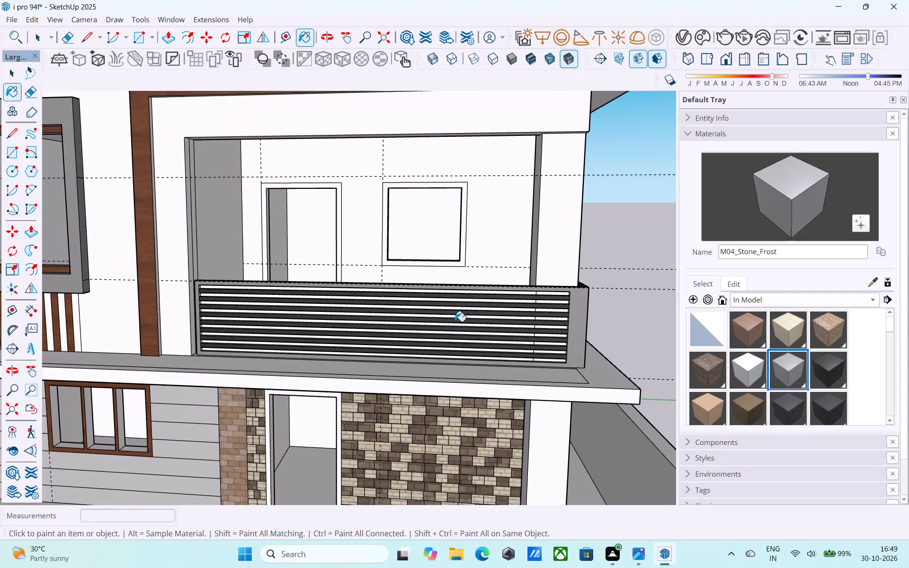
key(space)
middle_drag(400, 311, 404, 406)
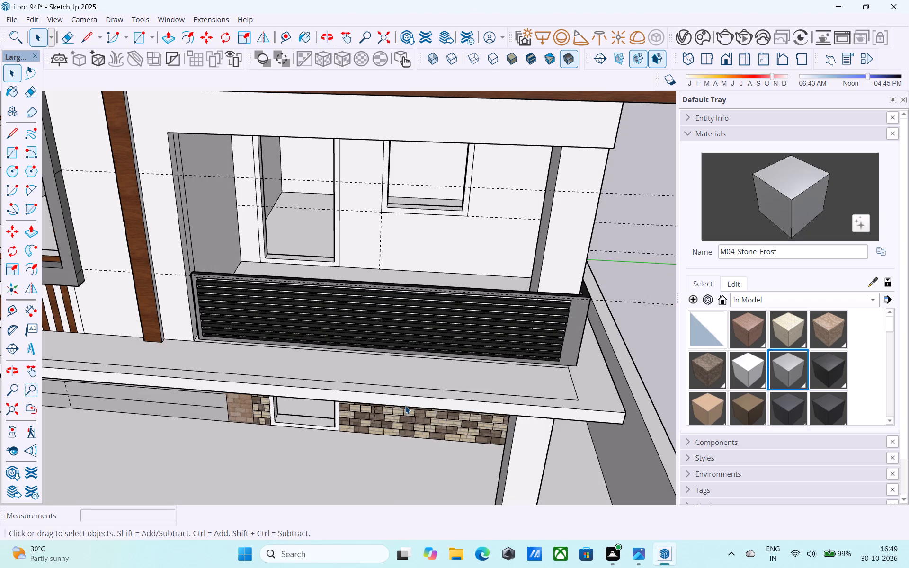
scroll(407, 384, down, 6)
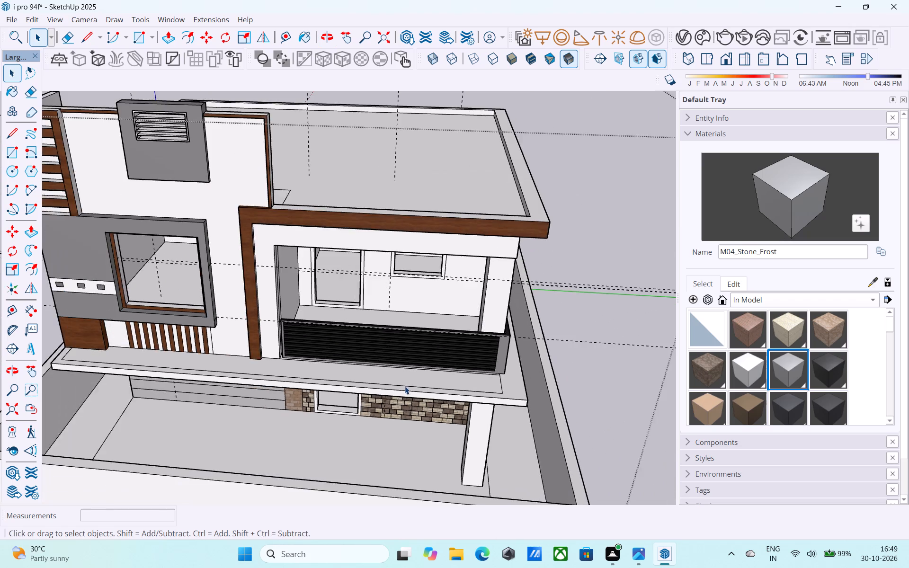
middle_drag(405, 386, 416, 270)
scroll(399, 148, up, 4)
middle_drag(398, 147, 425, 233)
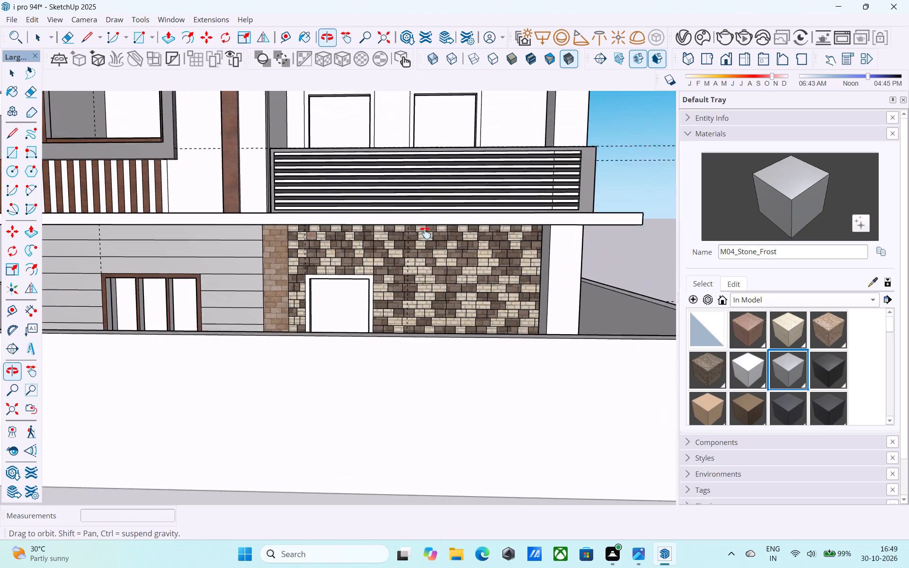
middle_drag(425, 233, 427, 241)
Save the model.
key(ctrl+s)
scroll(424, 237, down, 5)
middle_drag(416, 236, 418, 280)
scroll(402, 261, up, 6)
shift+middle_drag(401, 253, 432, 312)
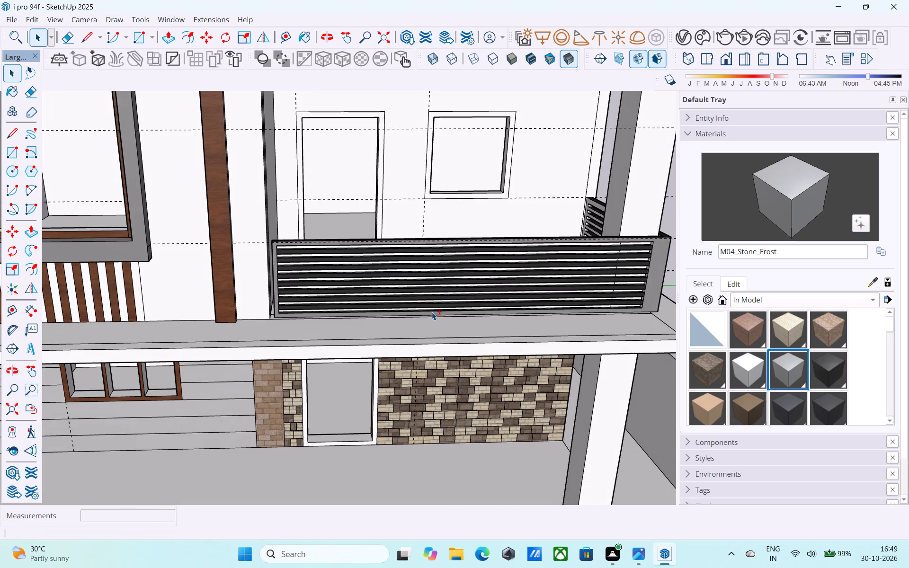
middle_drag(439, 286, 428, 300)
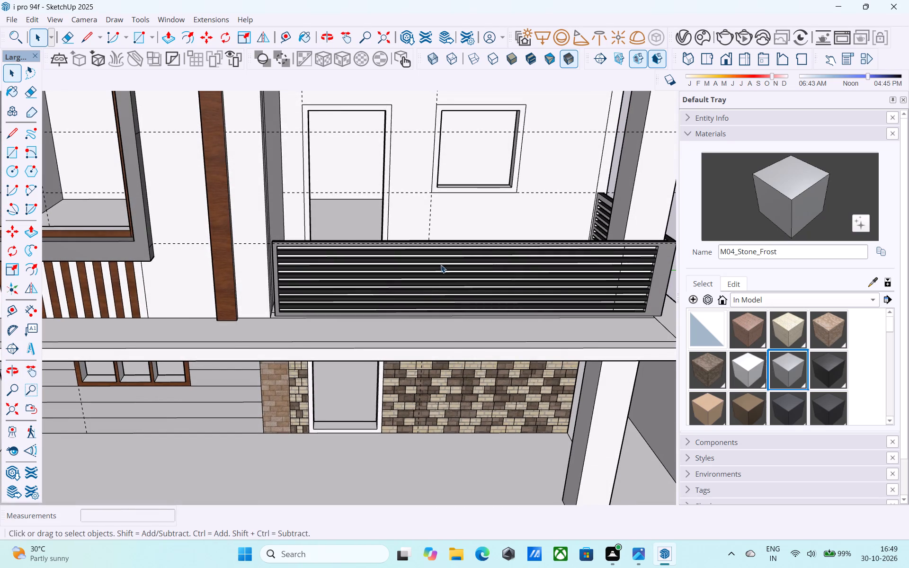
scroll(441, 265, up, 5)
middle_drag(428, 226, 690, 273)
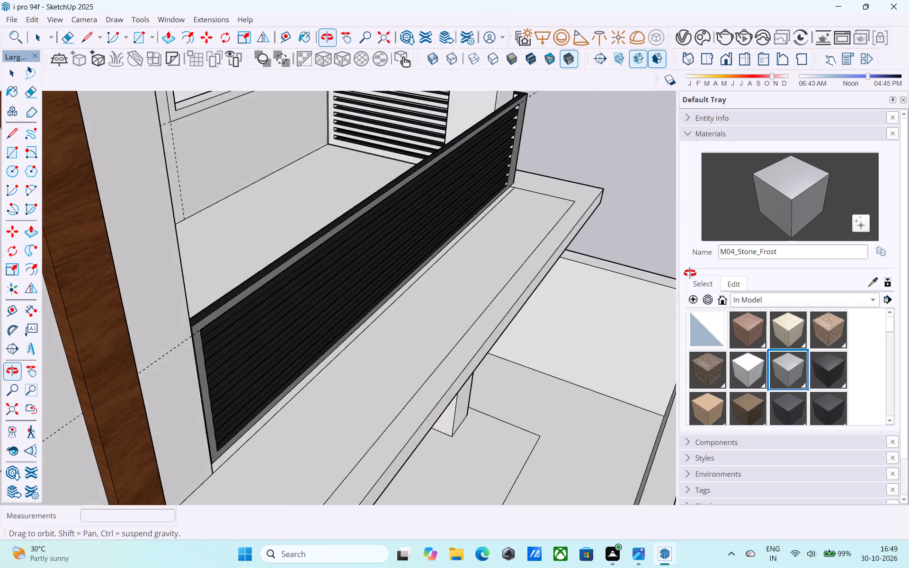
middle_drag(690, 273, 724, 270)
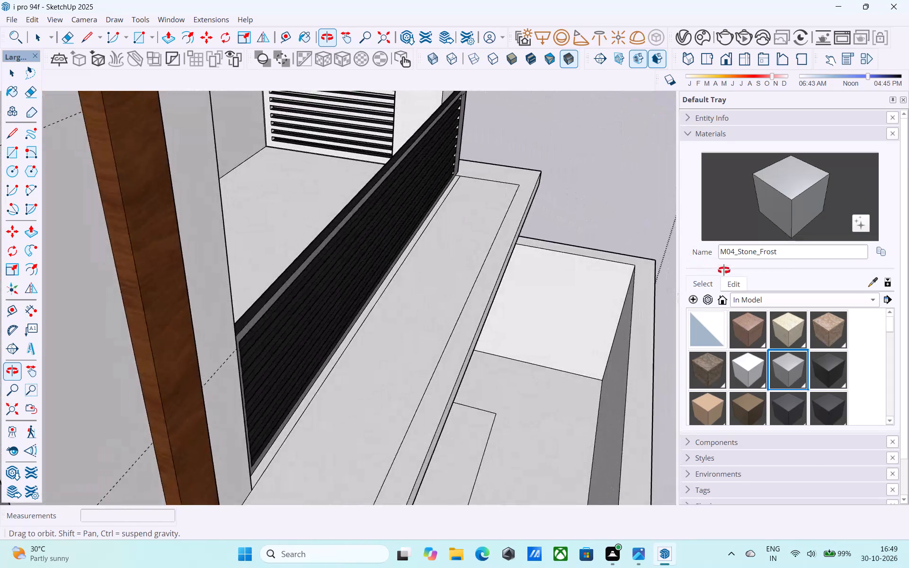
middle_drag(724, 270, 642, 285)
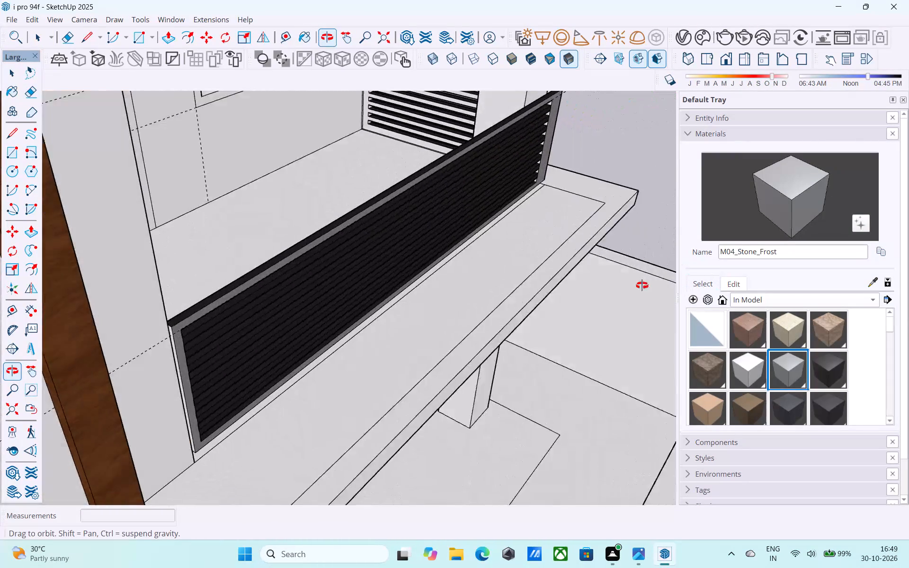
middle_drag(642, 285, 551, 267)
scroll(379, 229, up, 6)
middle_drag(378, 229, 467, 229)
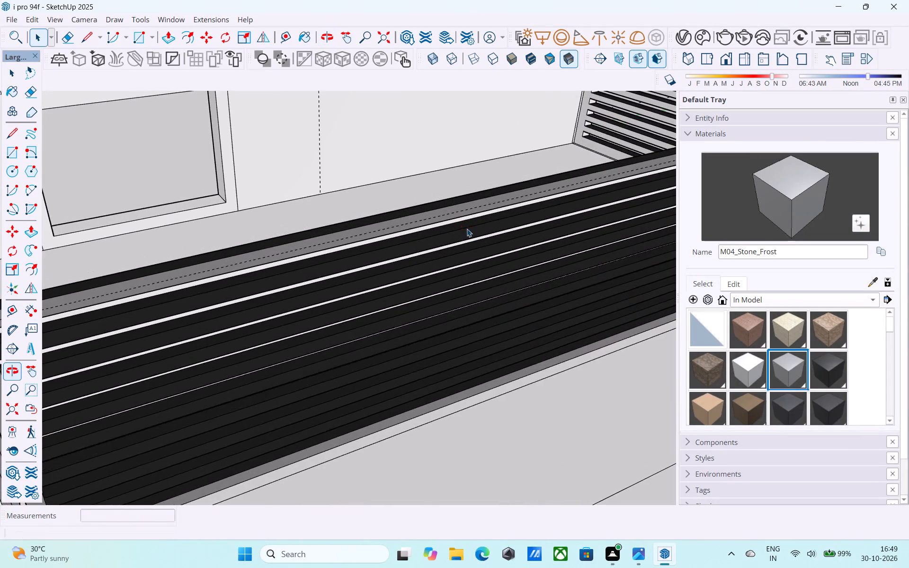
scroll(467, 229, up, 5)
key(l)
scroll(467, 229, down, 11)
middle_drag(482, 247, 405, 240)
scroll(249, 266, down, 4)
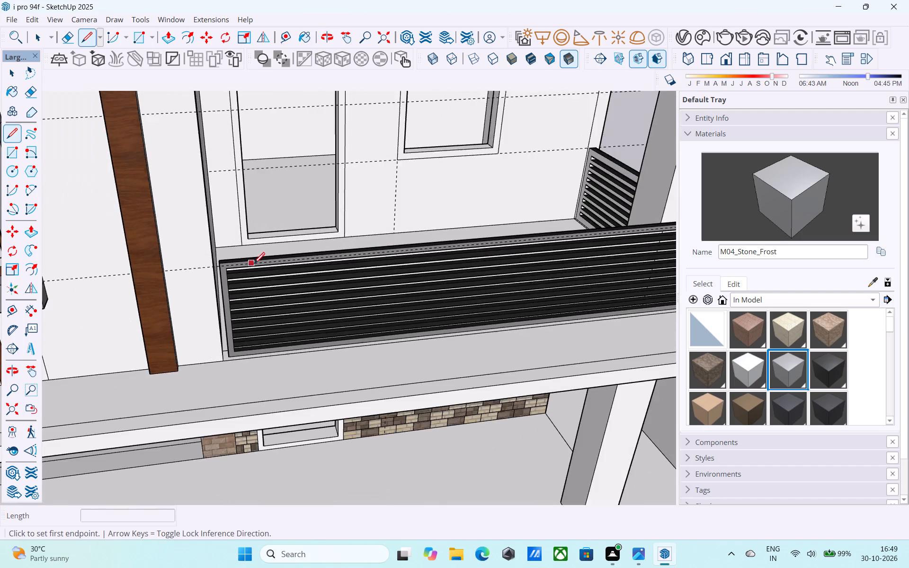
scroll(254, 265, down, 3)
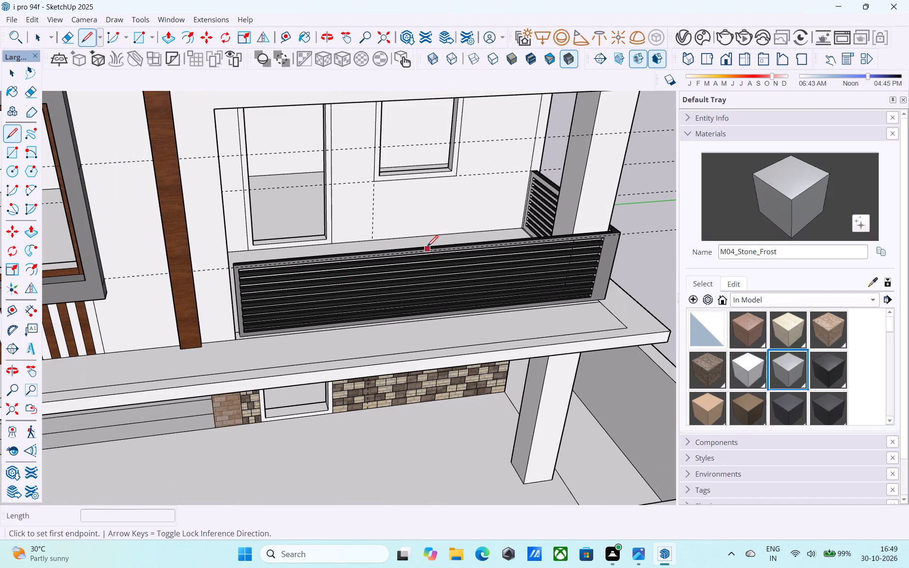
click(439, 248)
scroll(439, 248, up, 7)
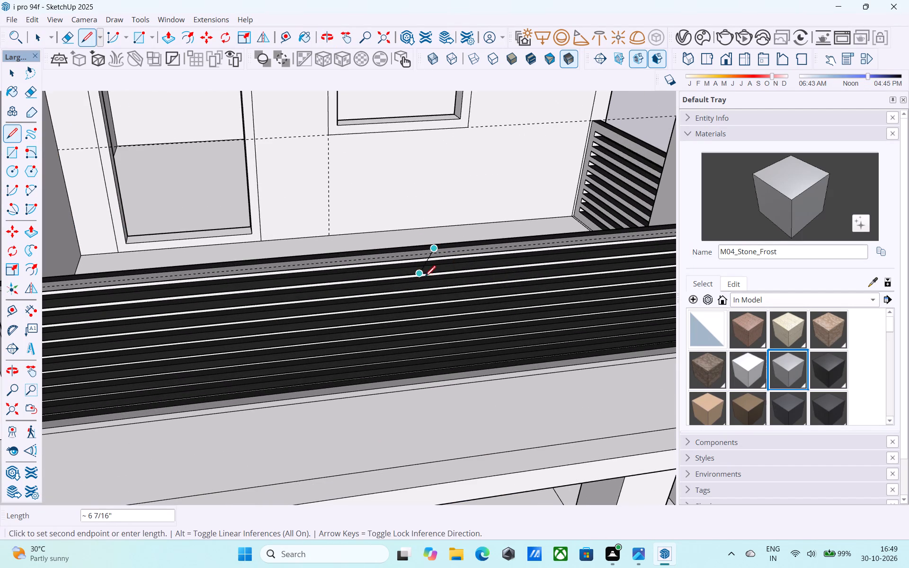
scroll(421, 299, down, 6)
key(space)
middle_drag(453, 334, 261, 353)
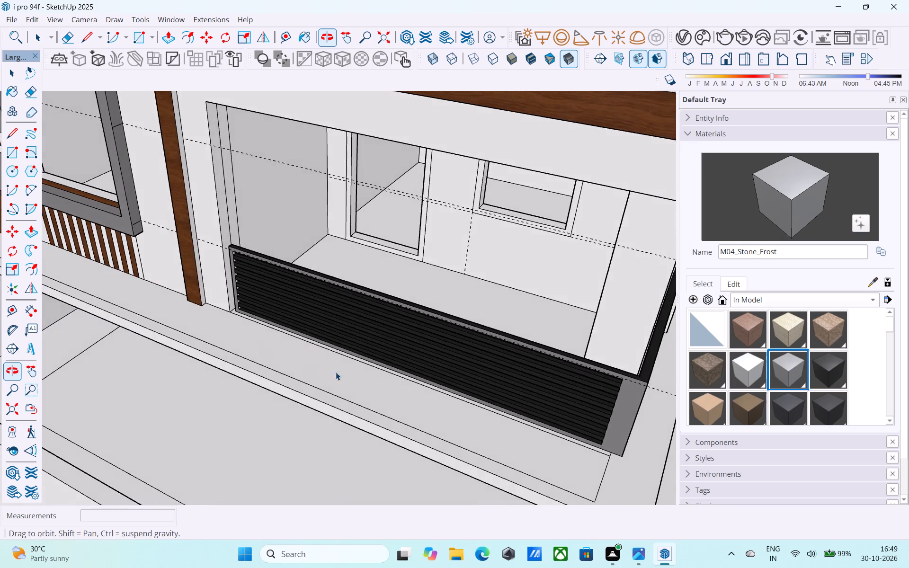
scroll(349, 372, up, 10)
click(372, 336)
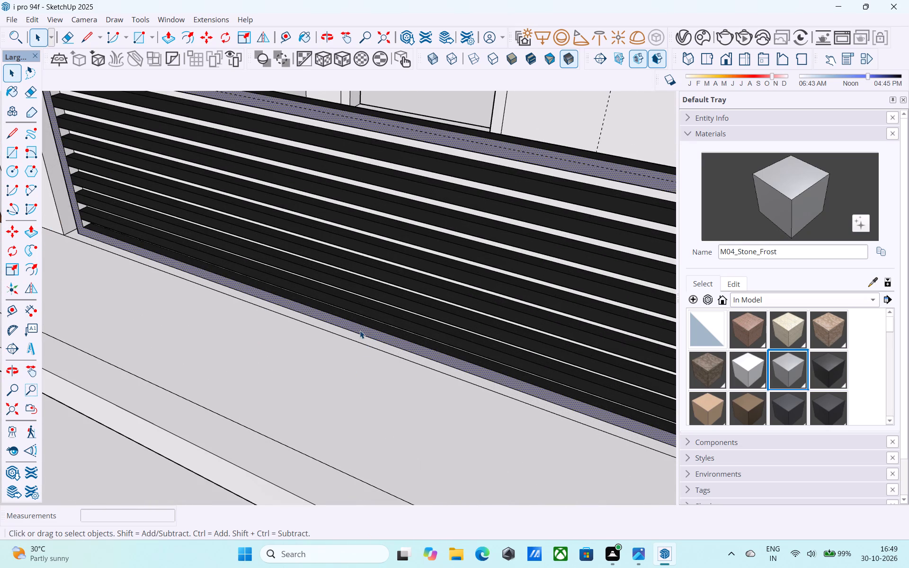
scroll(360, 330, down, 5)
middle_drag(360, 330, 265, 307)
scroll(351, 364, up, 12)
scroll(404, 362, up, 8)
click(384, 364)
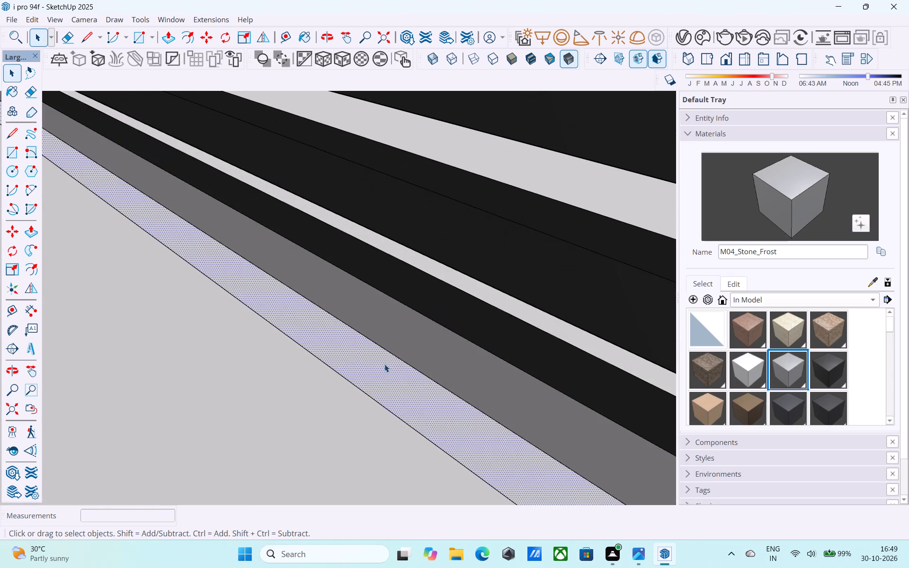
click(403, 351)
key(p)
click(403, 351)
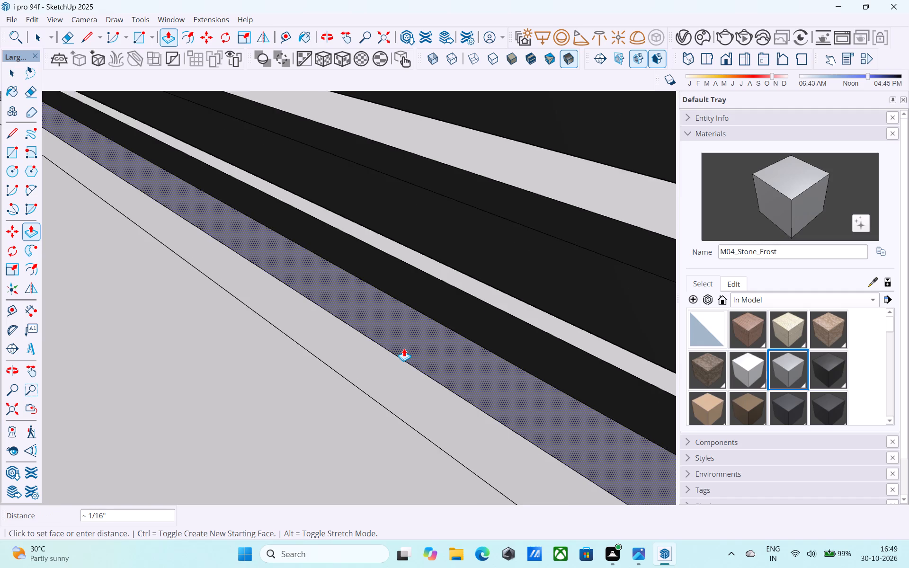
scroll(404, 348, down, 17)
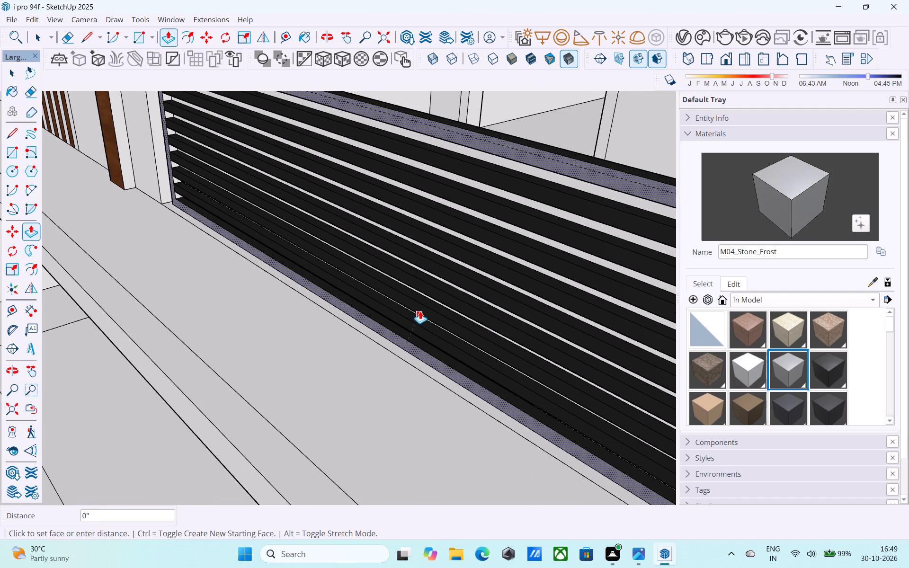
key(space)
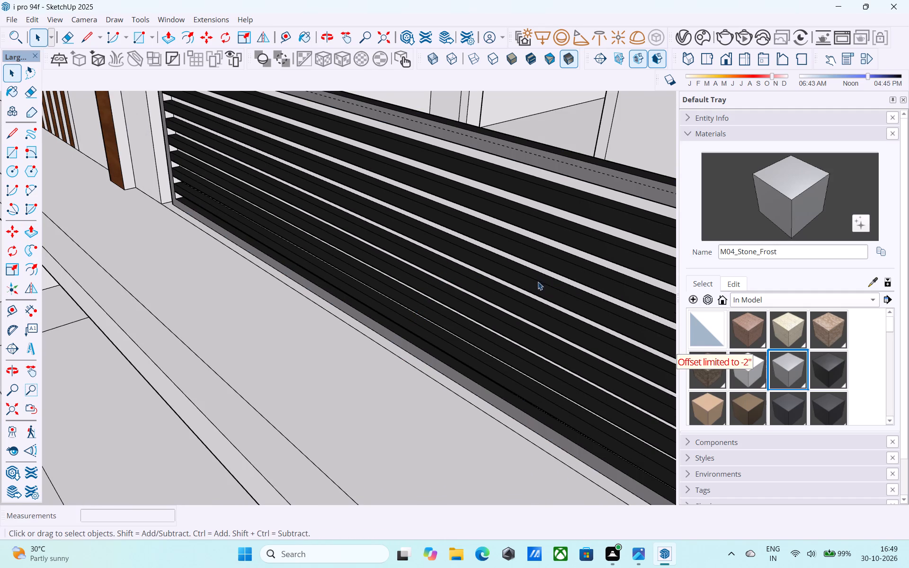
Push/Pull the black inner face along the front railing's bottom rail up about 1 7/8" to close the lowest gap.
scroll(401, 365, up, 11)
click(451, 344)
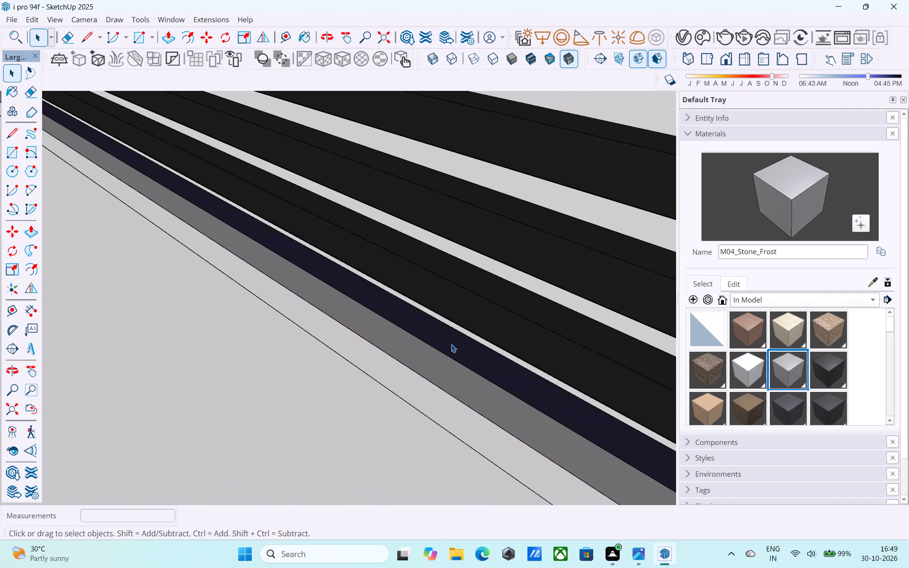
key(p)
click(451, 344)
scroll(459, 313, down, 5)
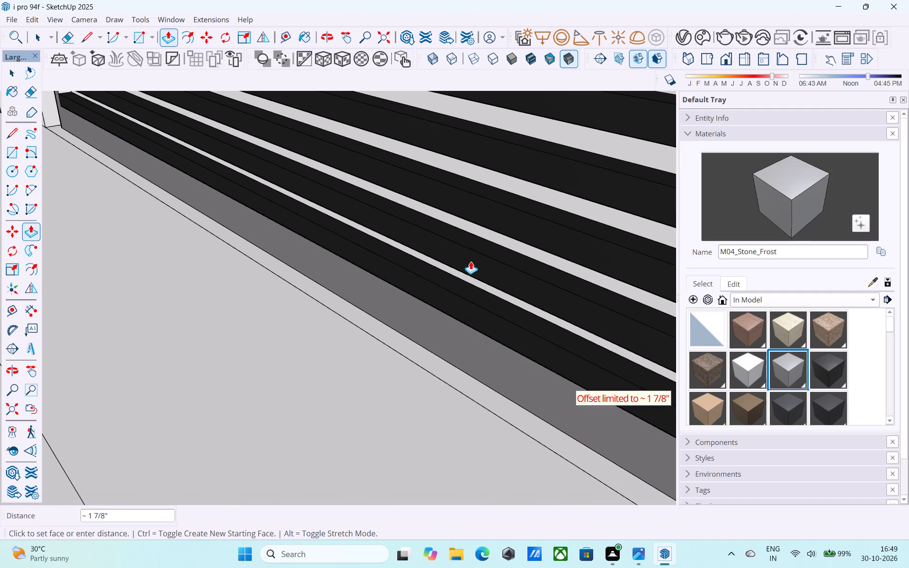
click(471, 261)
click(446, 298)
key(space)
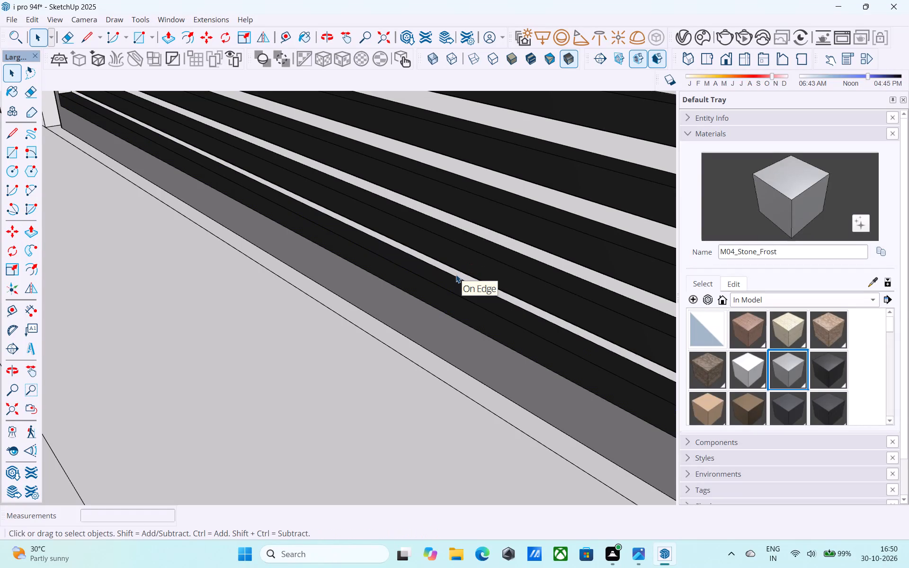
Push/Pull the upper face of the front railing's lowest slat up about 1 7/8" to close the second gap.
key(p)
click(456, 275)
key(space)
click(447, 287)
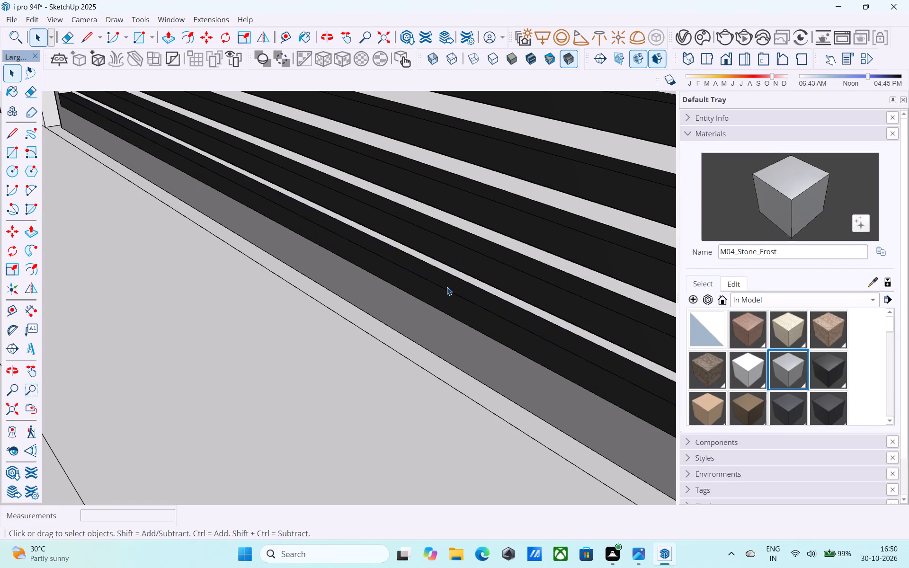
key(p)
click(447, 287)
click(464, 257)
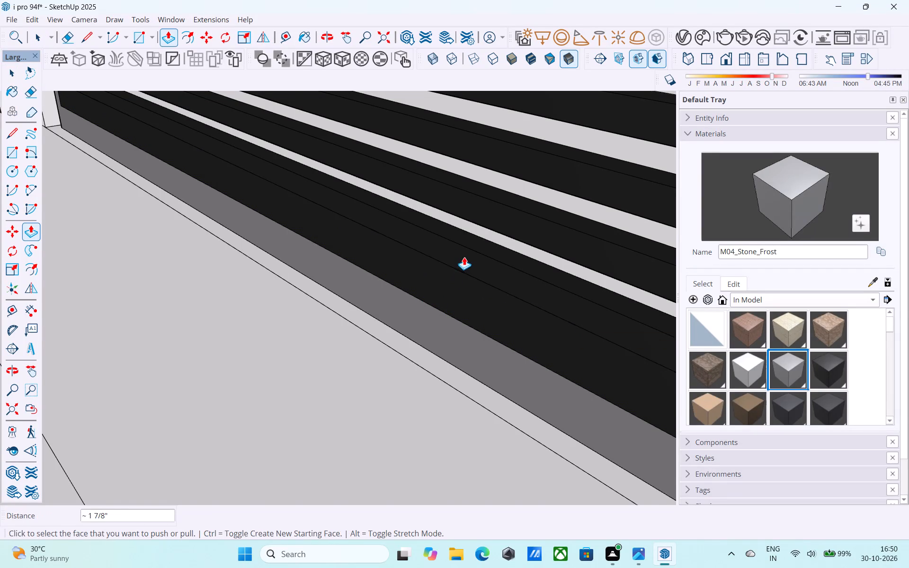
Push/Pull the upper face of the front railing's next slat up about 1 7/8" to close the third gap.
scroll(441, 268, down, 15)
key(space)
middle_drag(411, 328, 308, 356)
scroll(345, 368, up, 6)
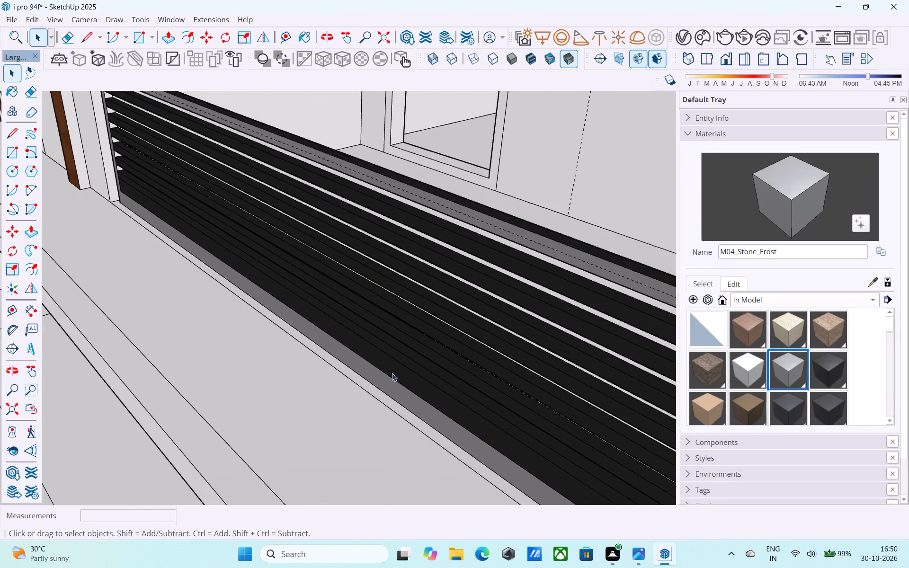
scroll(392, 373, up, 16)
click(406, 309)
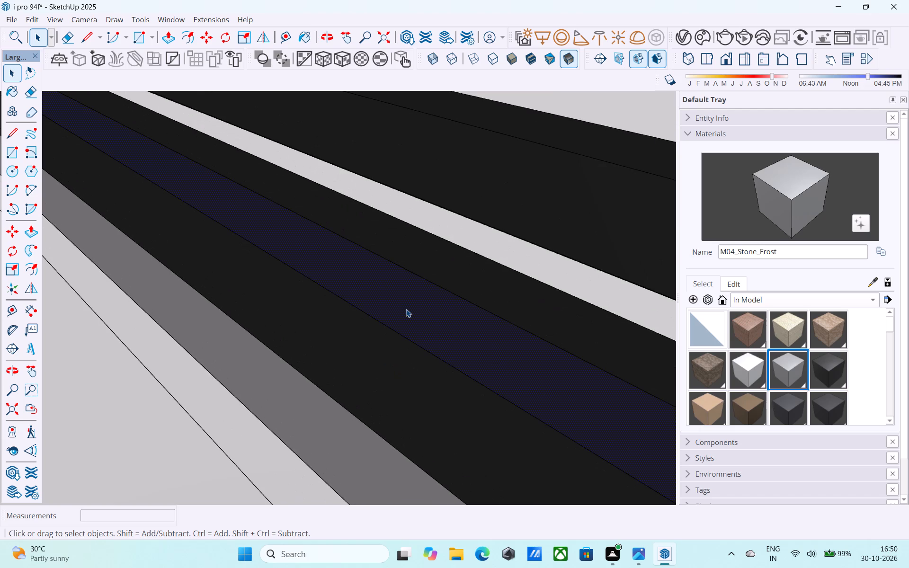
key(p)
click(406, 309)
key(space)
click(416, 240)
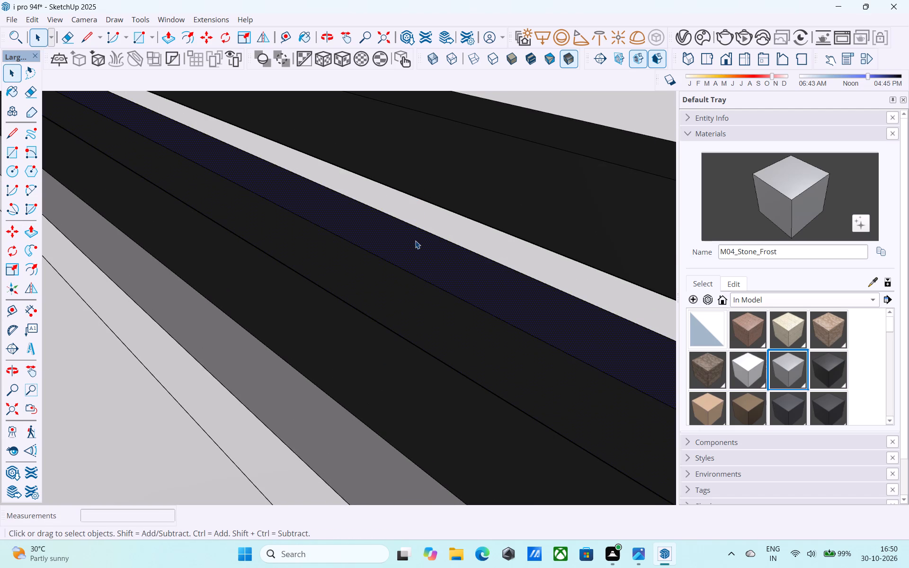
key(p)
click(415, 240)
click(468, 131)
Paint the black front faces of the closed-up lower band of the front balcony railing with M04_Stone_Frost.
scroll(456, 172, down, 3)
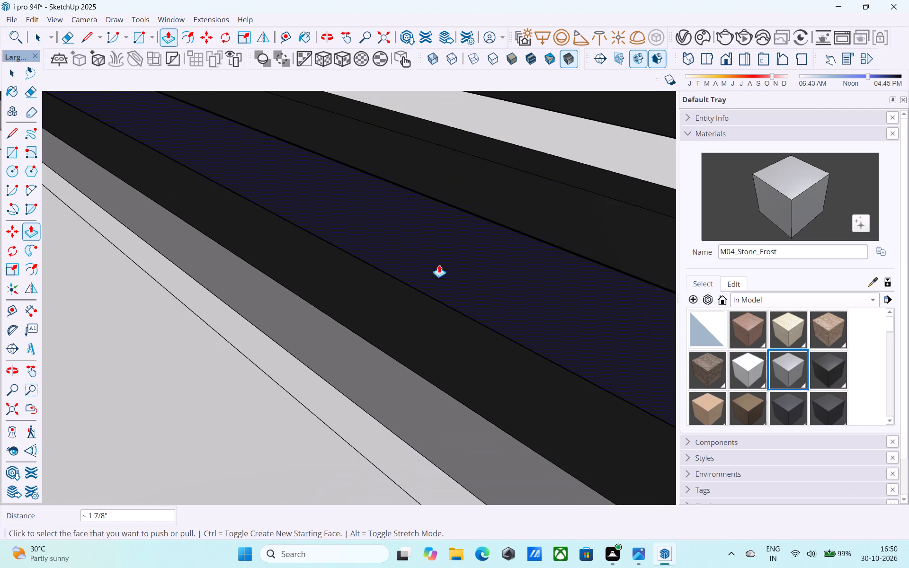
scroll(439, 265, down, 7)
click(771, 194)
click(418, 274)
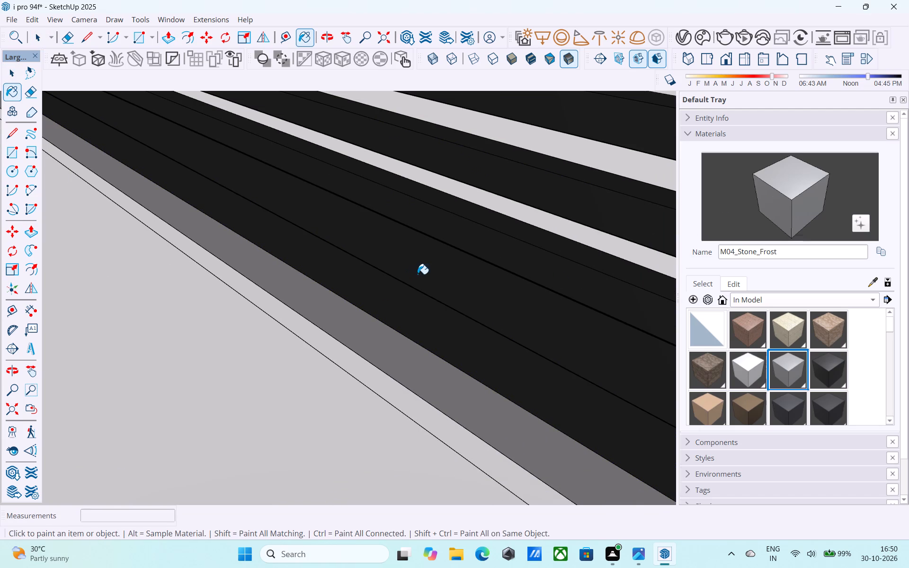
click(433, 222)
click(383, 305)
scroll(238, 356, down, 17)
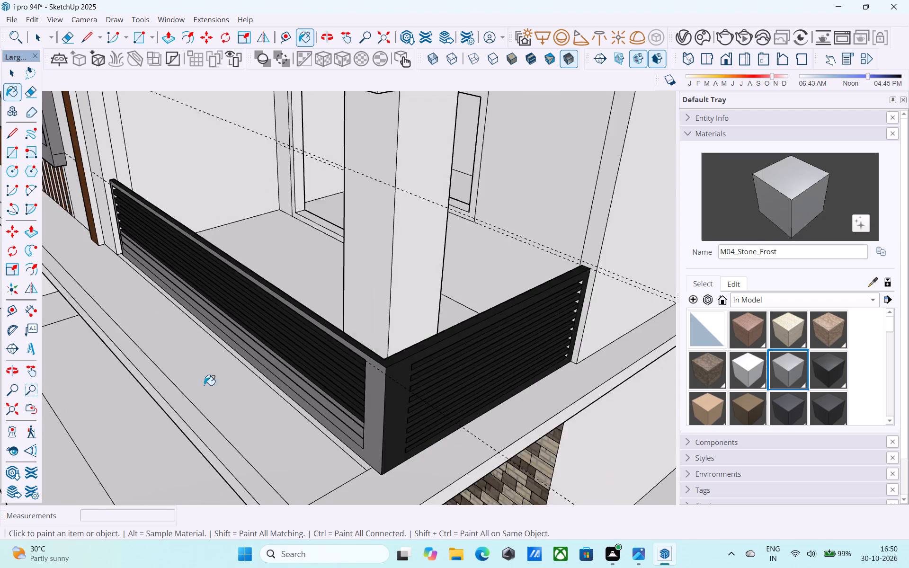
Examine the front balcony railing's grey lower band, open slats and both ends from several angles.
middle_drag(214, 388, 544, 353)
scroll(315, 423, up, 8)
shift+middle_drag(312, 418, 519, 289)
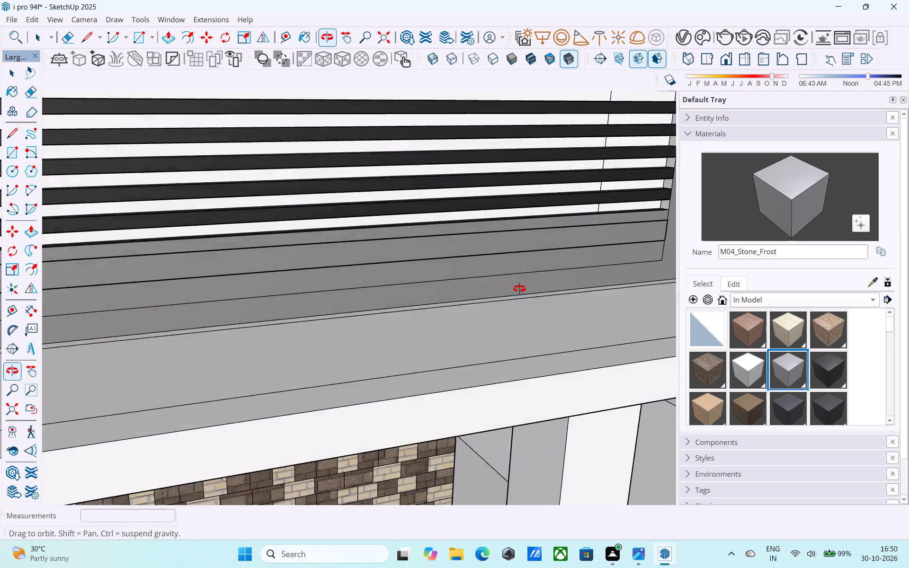
shift+middle_drag(519, 289, 513, 270)
middle_drag(358, 284, 166, 328)
scroll(159, 334, down, 3)
shift+middle_drag(370, 367, 198, 390)
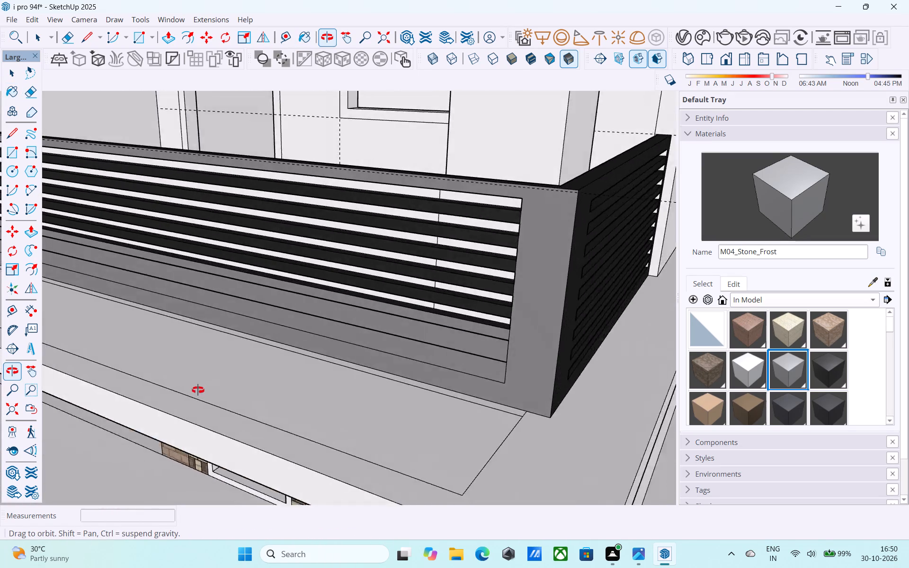
shift+middle_drag(198, 390, 754, 418)
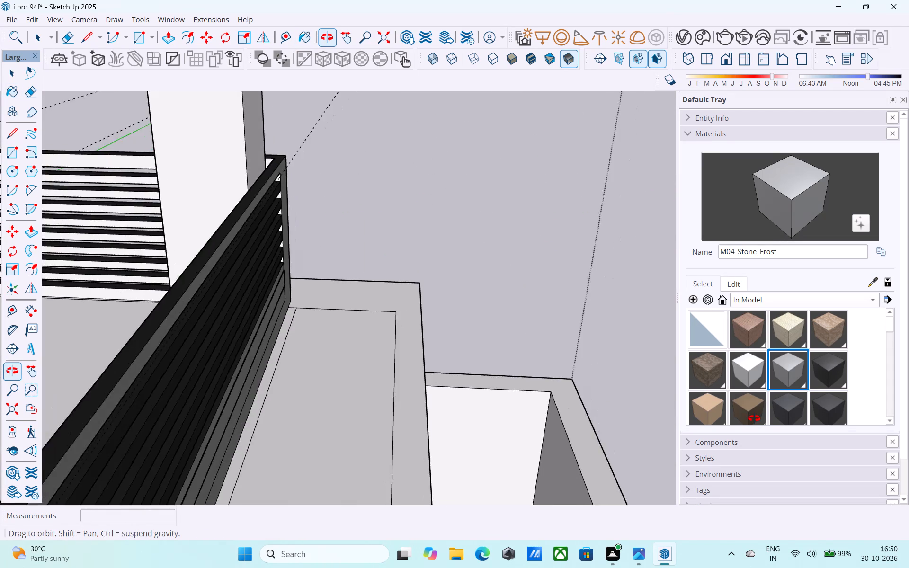
shift+middle_drag(754, 418, 762, 387)
scroll(472, 383, up, 4)
shift+middle_drag(344, 348, 466, 323)
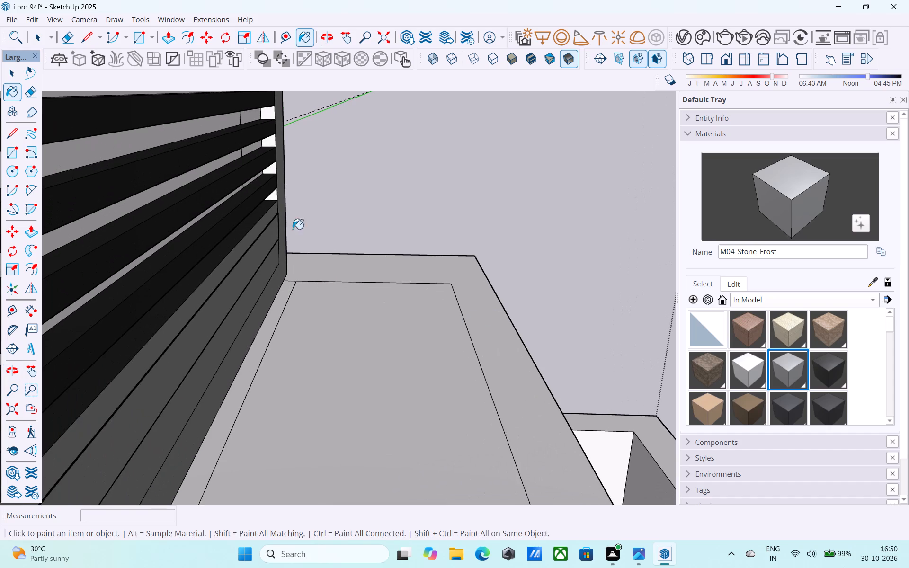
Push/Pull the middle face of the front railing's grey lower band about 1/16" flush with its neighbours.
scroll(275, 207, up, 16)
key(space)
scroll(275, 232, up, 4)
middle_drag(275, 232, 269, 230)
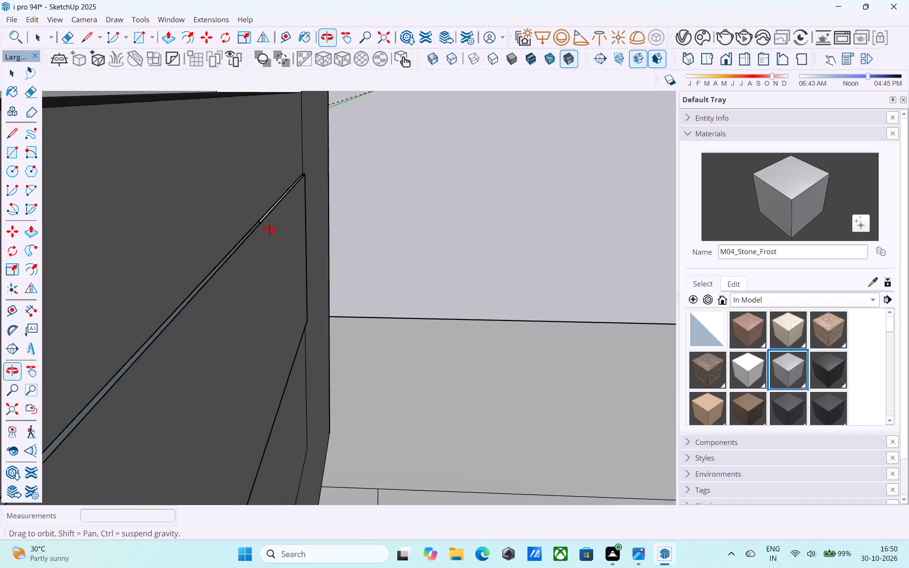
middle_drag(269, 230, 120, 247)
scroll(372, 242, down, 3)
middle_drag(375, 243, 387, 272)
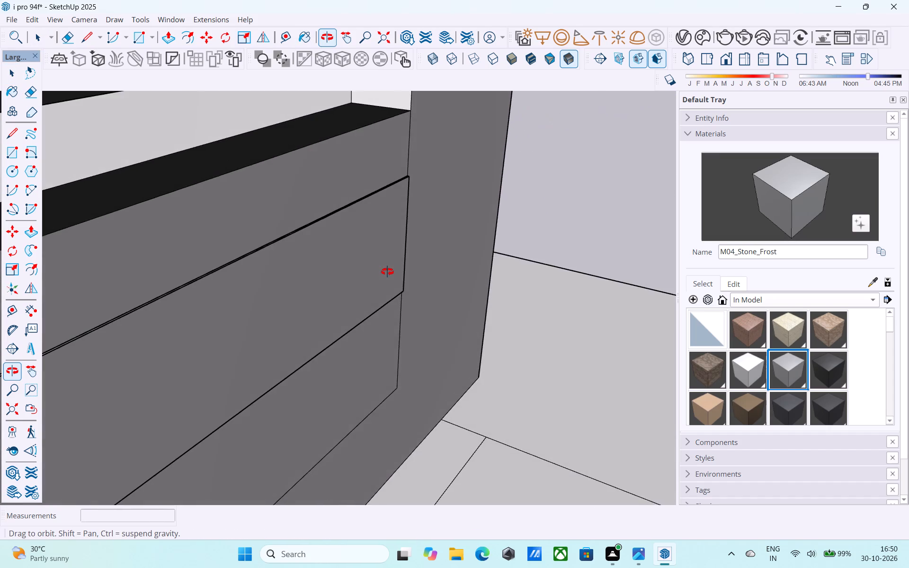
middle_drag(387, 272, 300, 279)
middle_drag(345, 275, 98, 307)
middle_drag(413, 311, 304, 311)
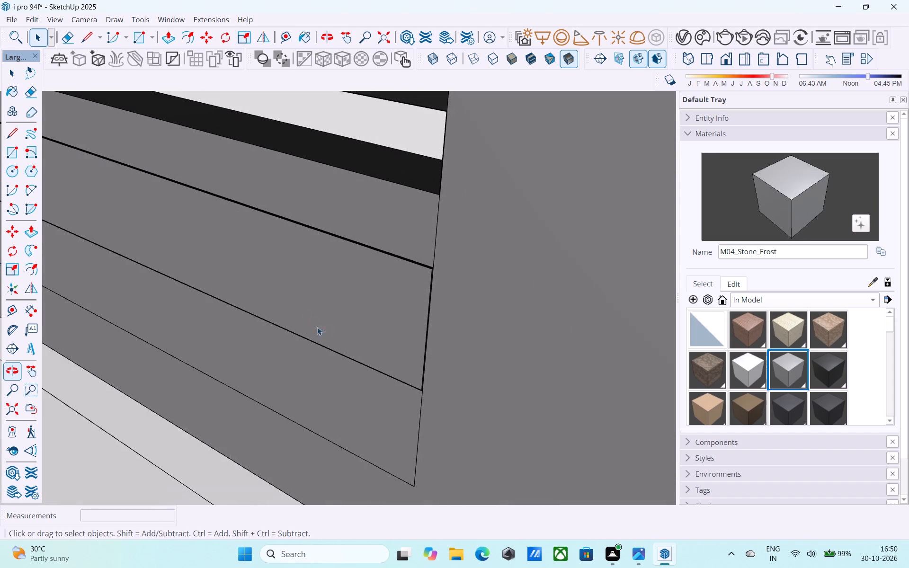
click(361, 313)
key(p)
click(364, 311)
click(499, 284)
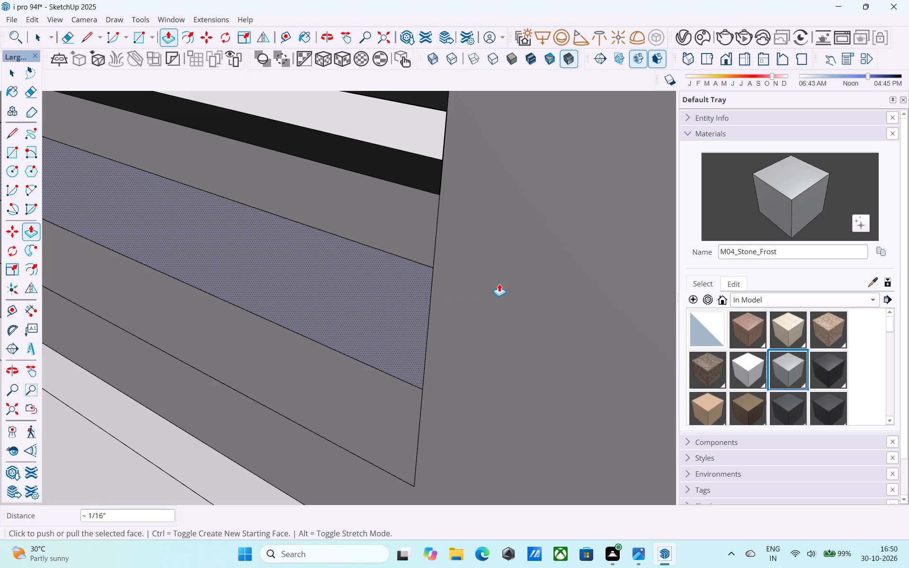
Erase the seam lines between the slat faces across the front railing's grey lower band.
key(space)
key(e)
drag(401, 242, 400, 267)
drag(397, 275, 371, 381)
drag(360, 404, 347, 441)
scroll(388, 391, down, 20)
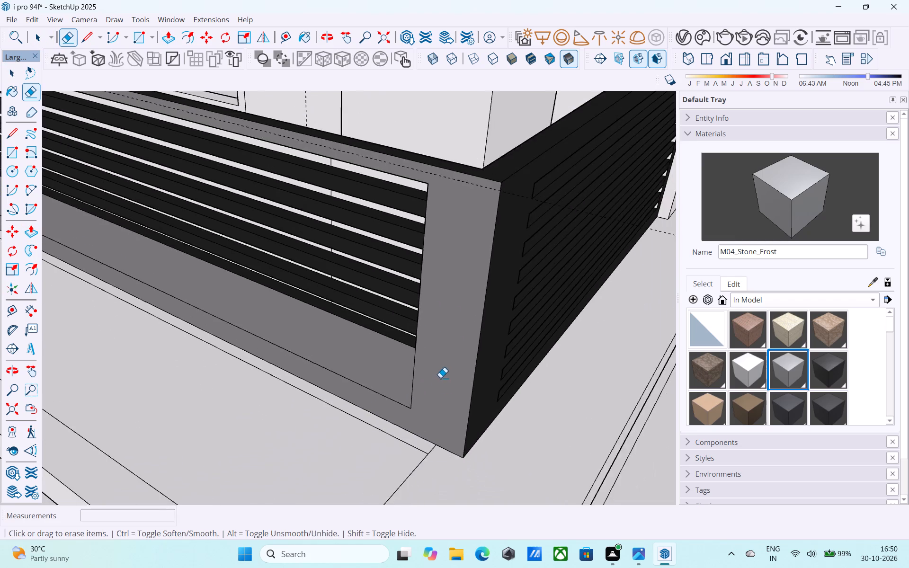
Examine the front balcony railing's grey lower band and open slats from closer and farther views.
scroll(440, 378, down, 8)
middle_drag(378, 364, 608, 311)
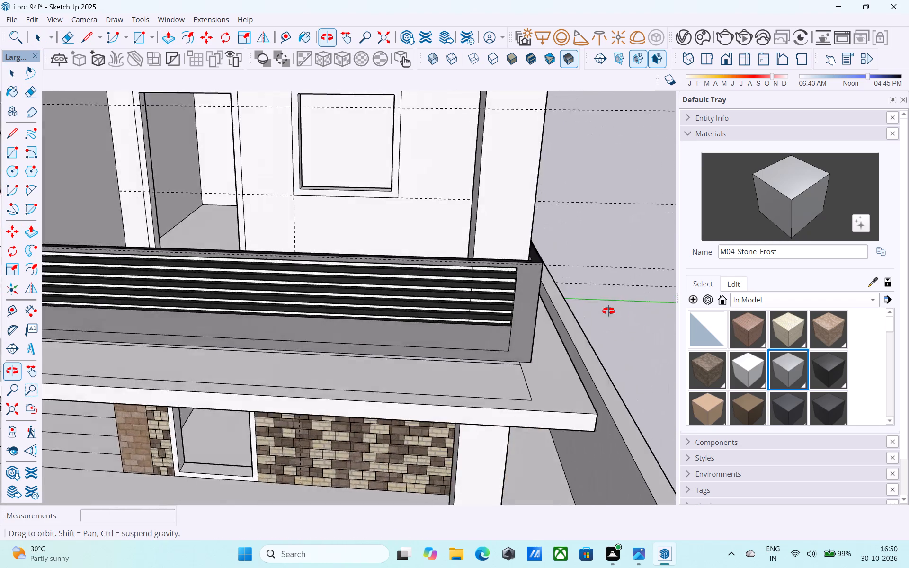
middle_drag(608, 311, 619, 312)
scroll(618, 315, down, 2)
shift+middle_drag(518, 328, 550, 347)
scroll(550, 347, up, 6)
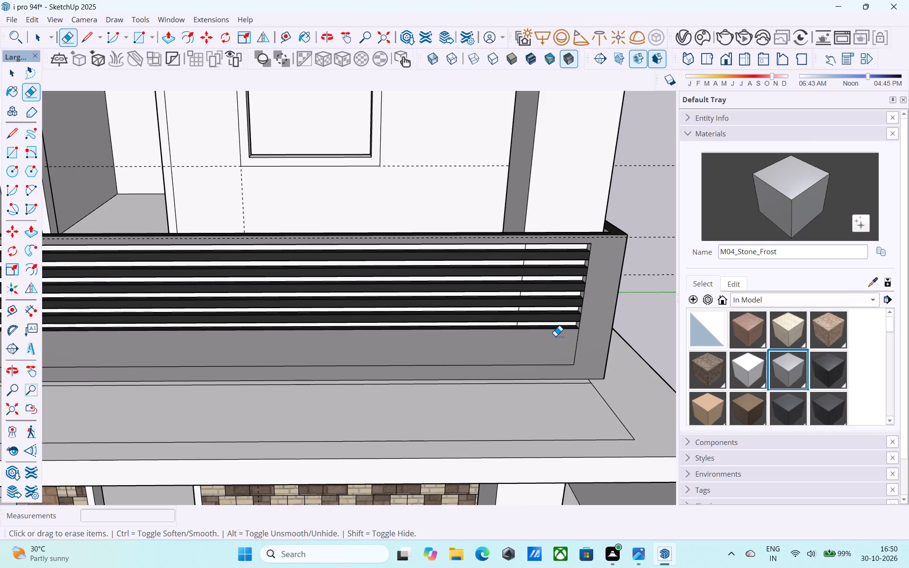
key(space)
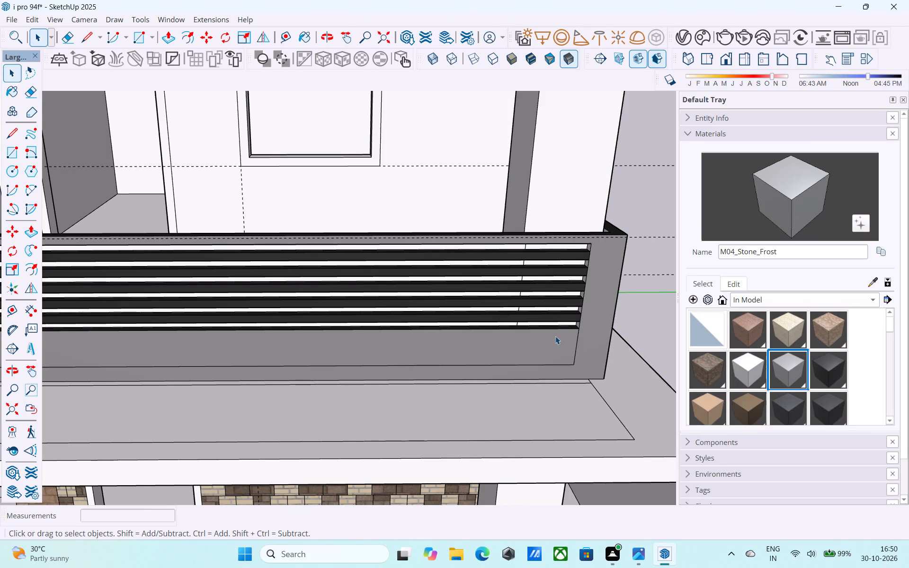
scroll(555, 336, down, 5)
middle_drag(552, 337, 441, 304)
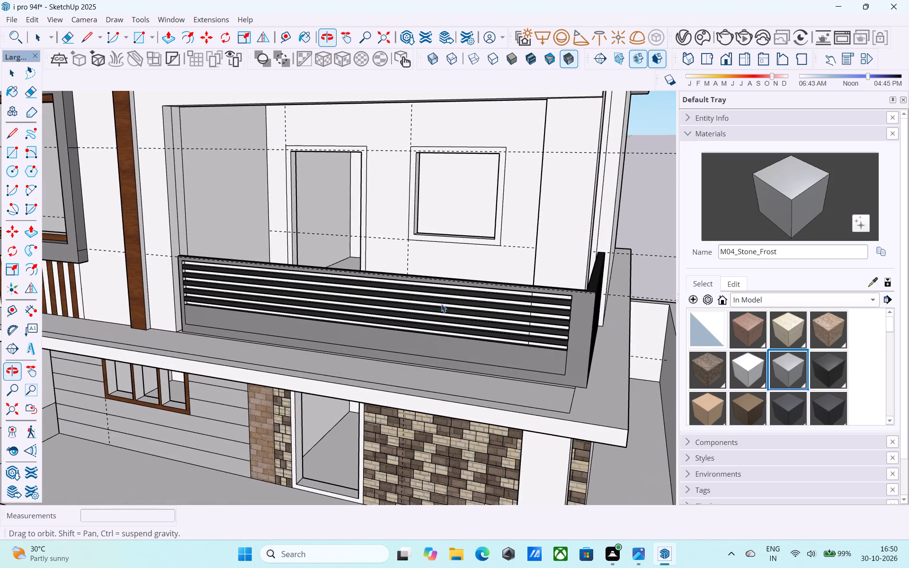
shift+middle_drag(499, 350, 461, 314)
scroll(458, 315, up, 5)
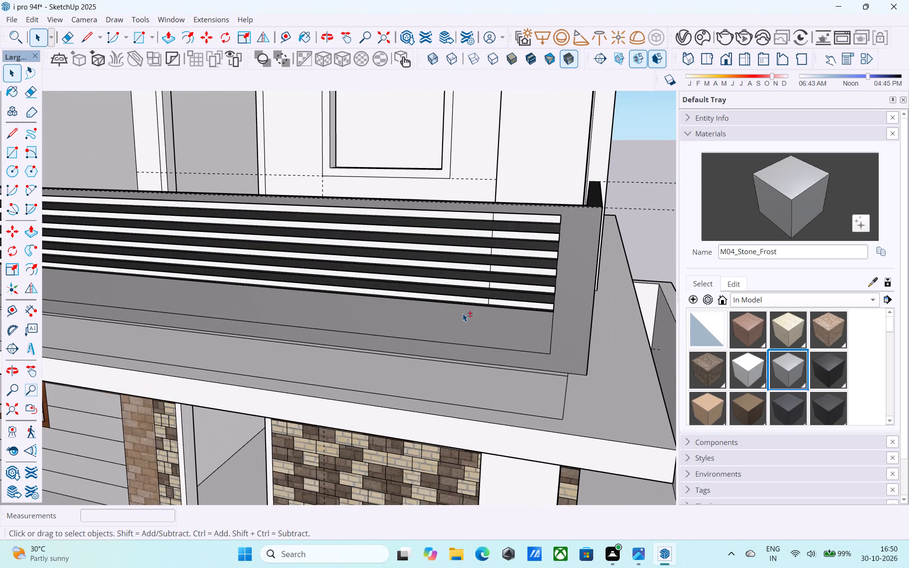
shift+scroll(463, 313, down, 1)
shift+middle_drag(463, 314, 483, 329)
scroll(572, 336, down, 3)
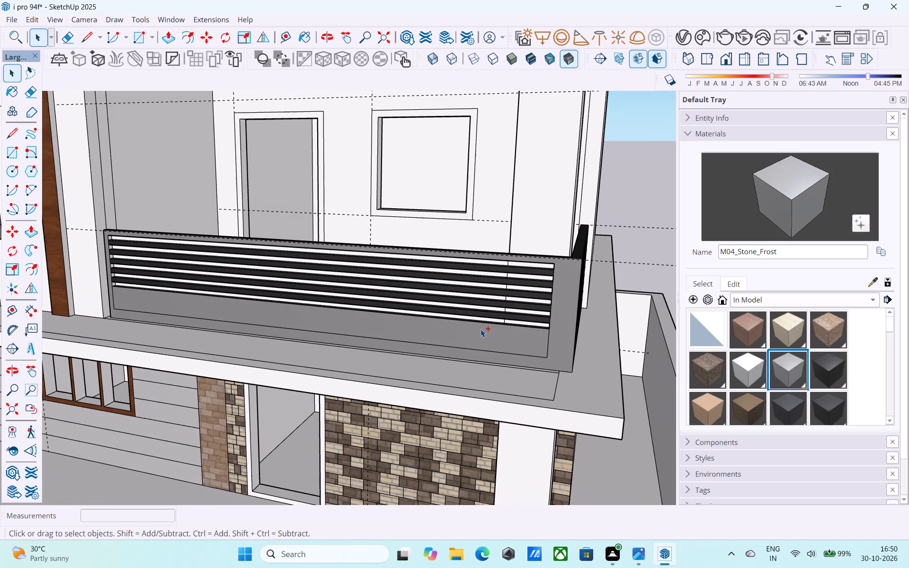
Undo the front railing's lower-band edits back to before its third slat gap was closed.
key(ctrl+z)
key(ctrl+z)
key(ctrl+z)
key(ctrl+z)
key(ctrl+z)
key(ctrl+z)
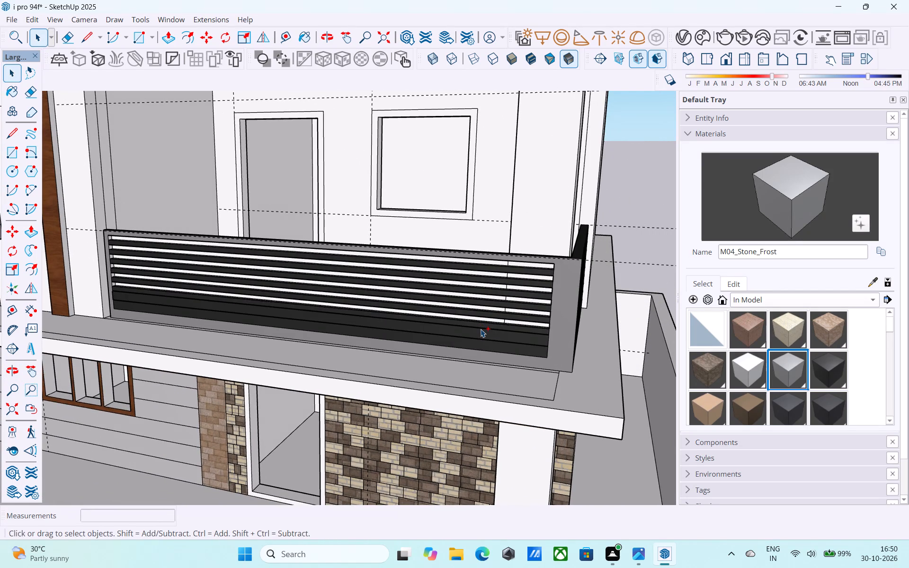
key(ctrl+z)
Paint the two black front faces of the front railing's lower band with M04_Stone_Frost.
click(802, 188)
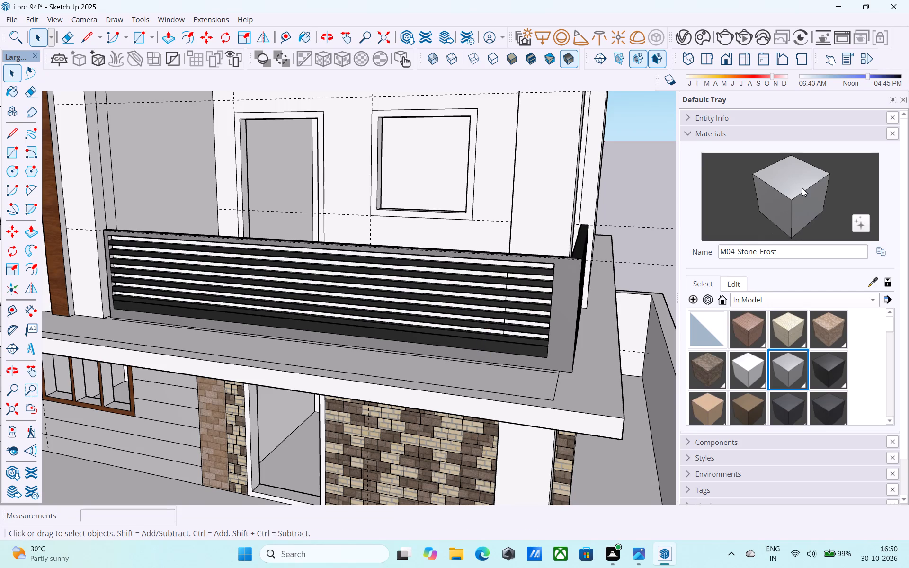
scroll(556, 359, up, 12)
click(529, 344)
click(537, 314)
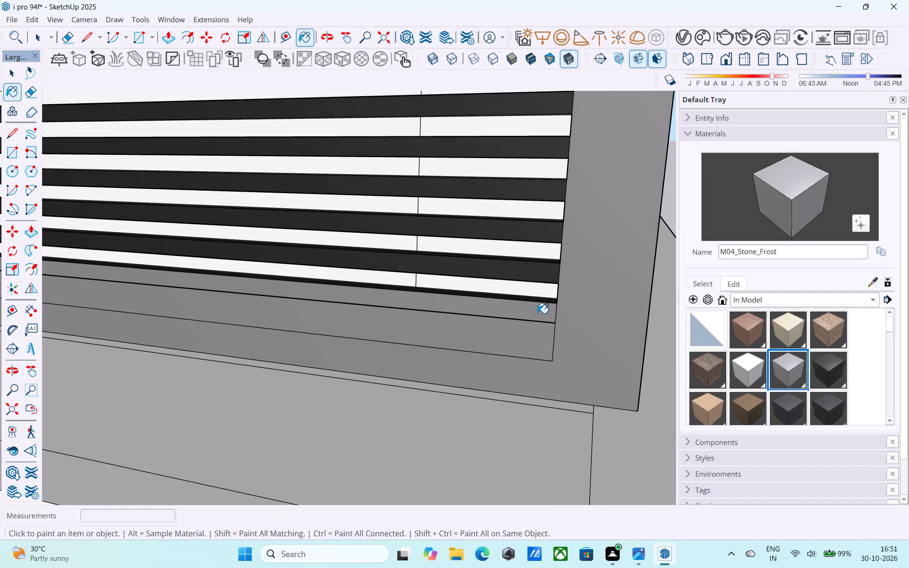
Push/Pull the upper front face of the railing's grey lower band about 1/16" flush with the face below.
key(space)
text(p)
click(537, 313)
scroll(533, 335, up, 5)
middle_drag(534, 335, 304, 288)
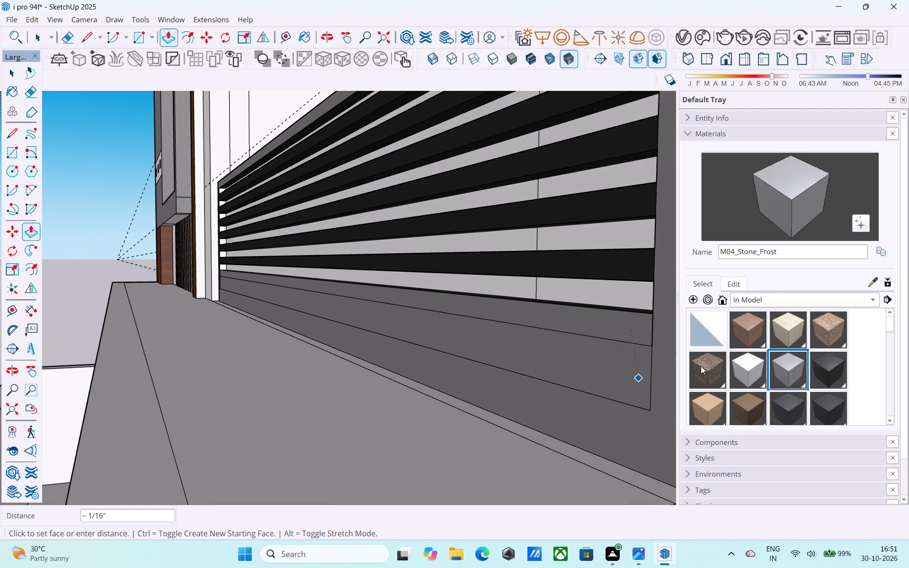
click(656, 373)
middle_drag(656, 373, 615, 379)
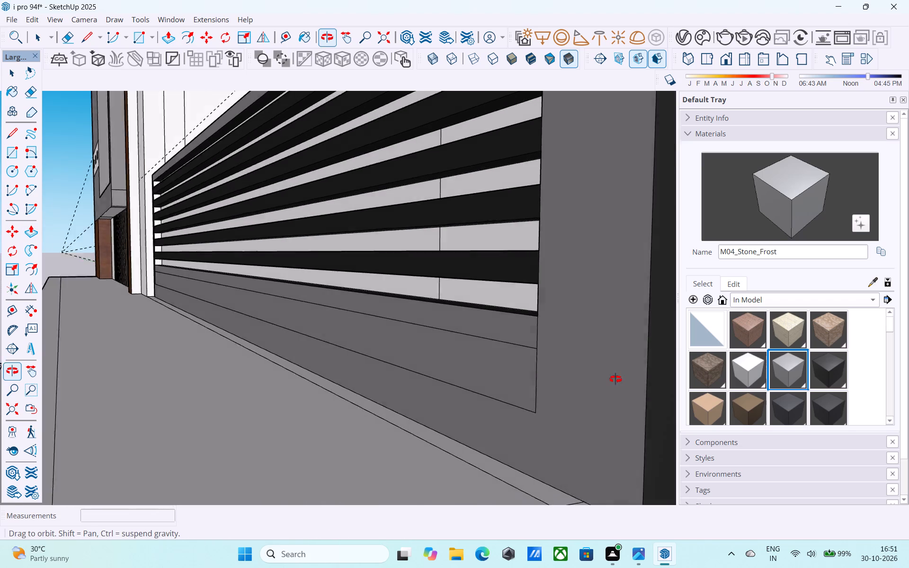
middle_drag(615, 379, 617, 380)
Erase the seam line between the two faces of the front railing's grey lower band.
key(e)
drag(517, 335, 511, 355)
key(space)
Examine the balcony railing's front, corner and grey lower band from several angles.
scroll(514, 355, down, 14)
middle_drag(504, 350, 581, 356)
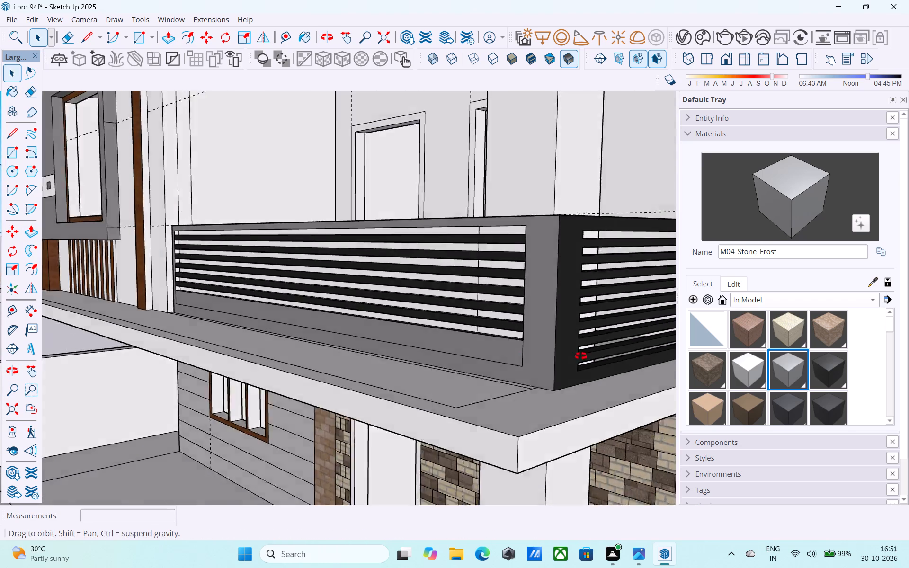
middle_drag(581, 356, 696, 397)
shift+middle_drag(544, 379, 568, 388)
middle_drag(568, 388, 392, 392)
middle_drag(582, 405, 576, 402)
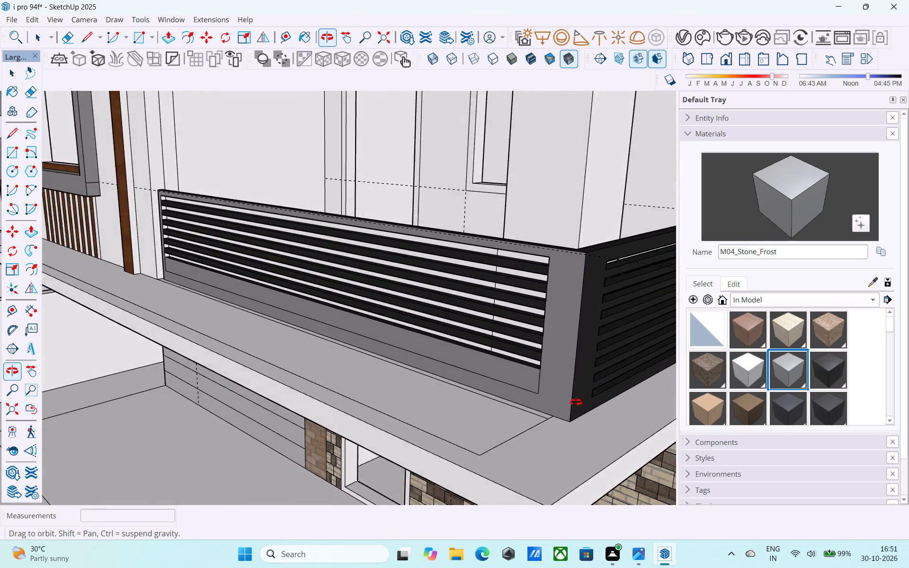
middle_drag(576, 402, 662, 413)
key(l)
middle_drag(557, 381, 441, 355)
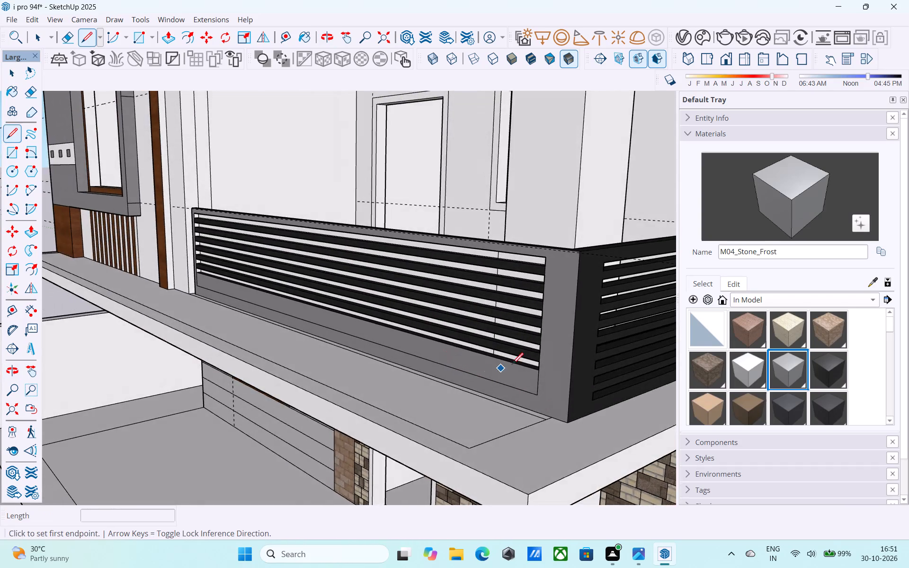
scroll(512, 365, up, 8)
scroll(484, 397, down, 6)
middle_drag(517, 396, 424, 385)
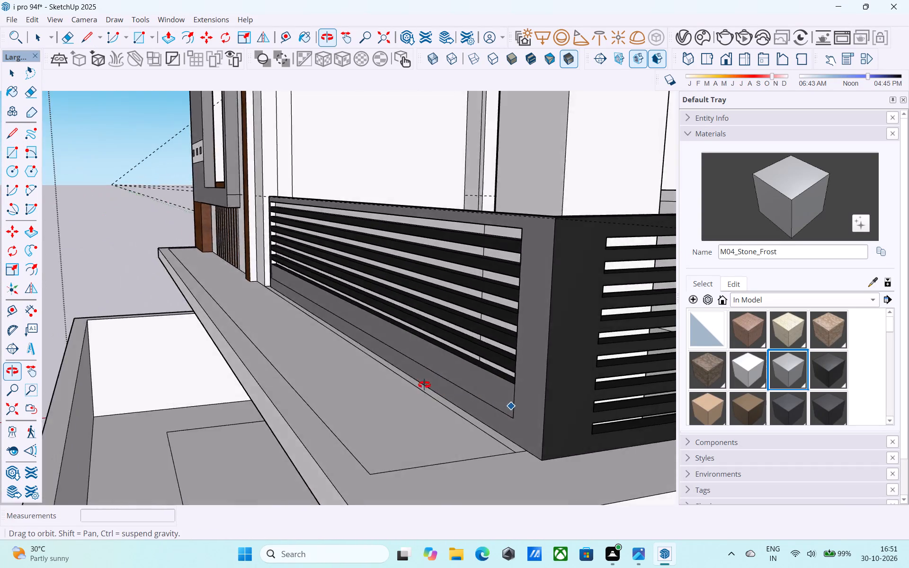
middle_drag(424, 385, 535, 378)
scroll(583, 376, down, 5)
middle_drag(576, 378, 585, 407)
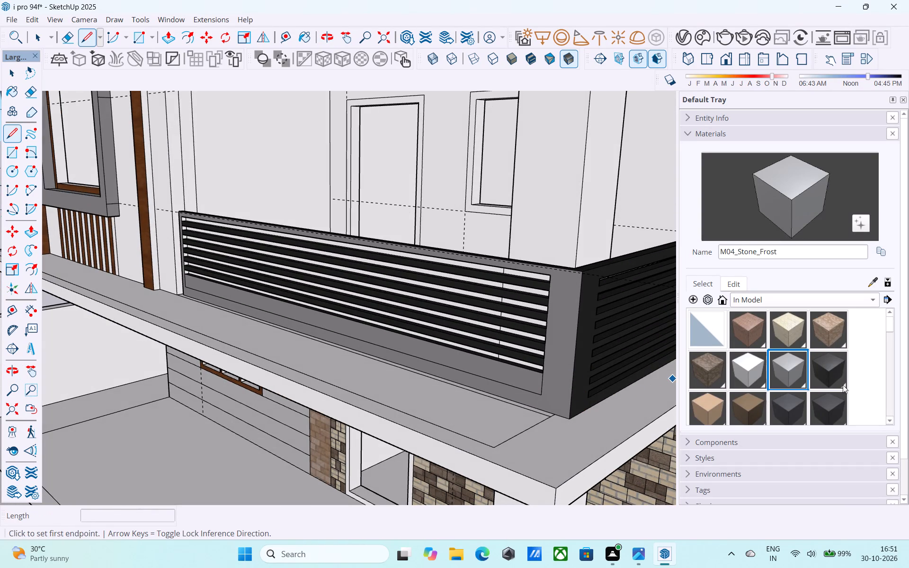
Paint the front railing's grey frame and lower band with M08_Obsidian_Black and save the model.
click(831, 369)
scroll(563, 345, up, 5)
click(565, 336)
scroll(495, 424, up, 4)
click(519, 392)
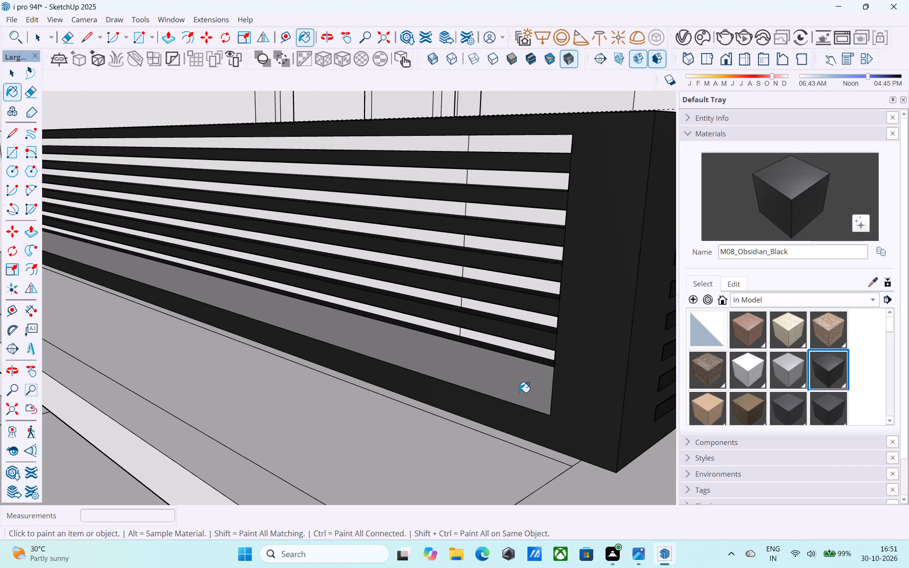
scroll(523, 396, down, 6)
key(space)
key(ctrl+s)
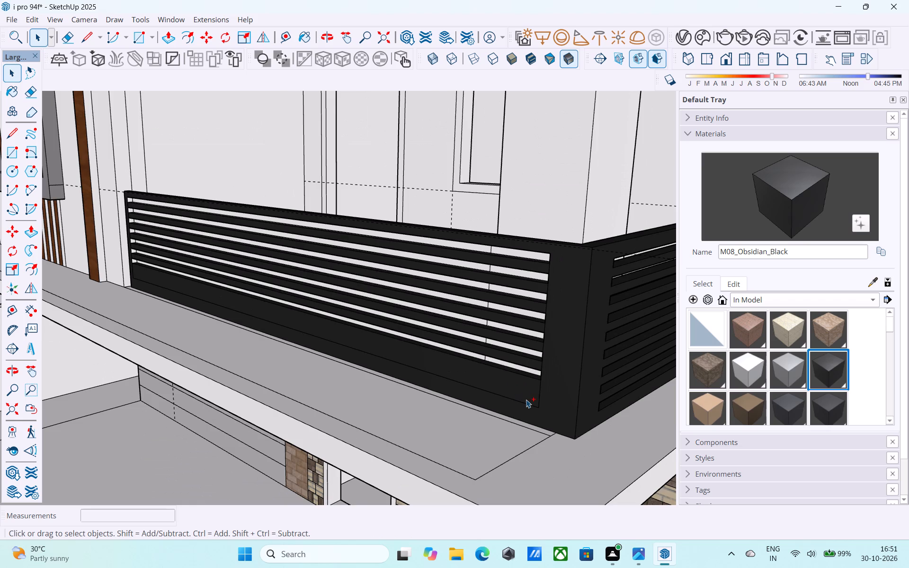
Undo the front railing's painting and lower-band edits back to the all-black frame with every slat gap open.
scroll(524, 397, up, 5)
key(ctrl+z)
key(ctrl+z)
key(ctrl+z)
key(ctrl+z)
key(ctrl+z)
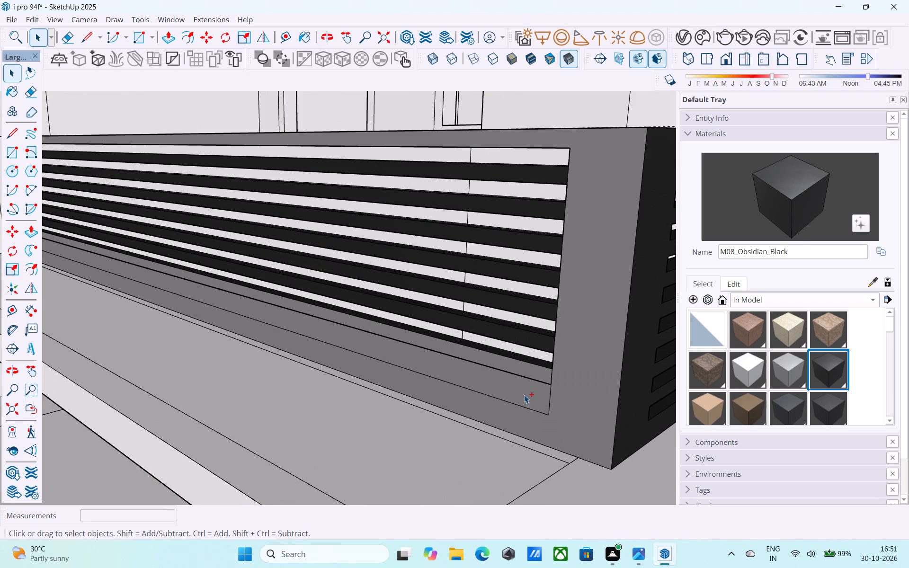
key(ctrl+z)
key(ctrl+z)
key(ctrl+z)
key(ctrl+z)
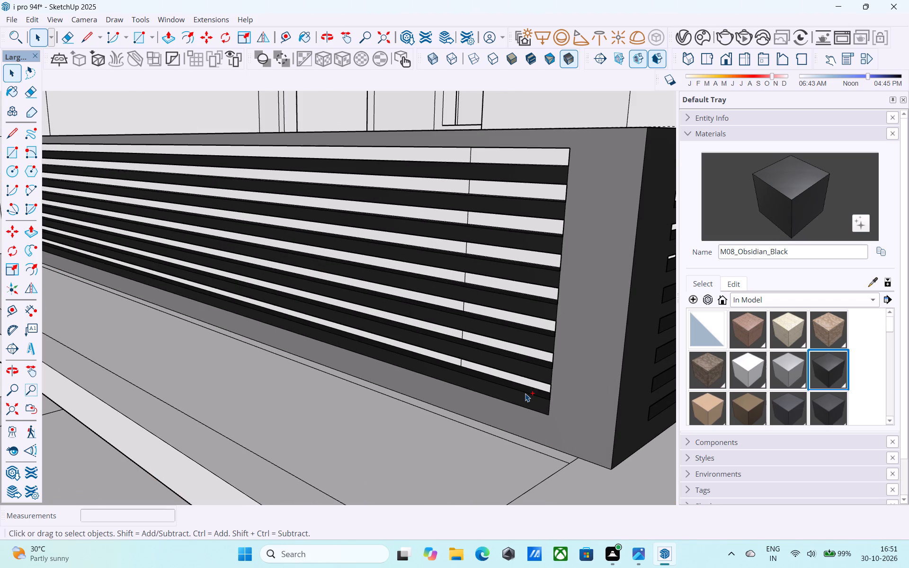
key(ctrl+z)
key(ctrl+z)
key(ctrl+z)
Save the model with the restored black slatted railing.
key(space)
scroll(526, 393, down, 6)
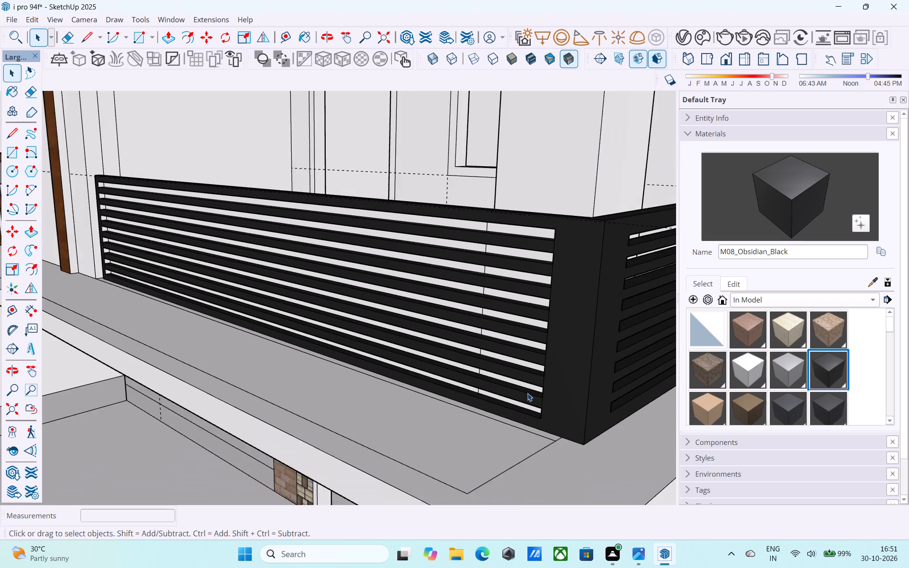
scroll(527, 393, down, 2)
key(ctrl+s)
Examine the black balcony railing's side and front from several angles.
scroll(533, 388, down, 8)
shift+middle_drag(544, 397, 419, 402)
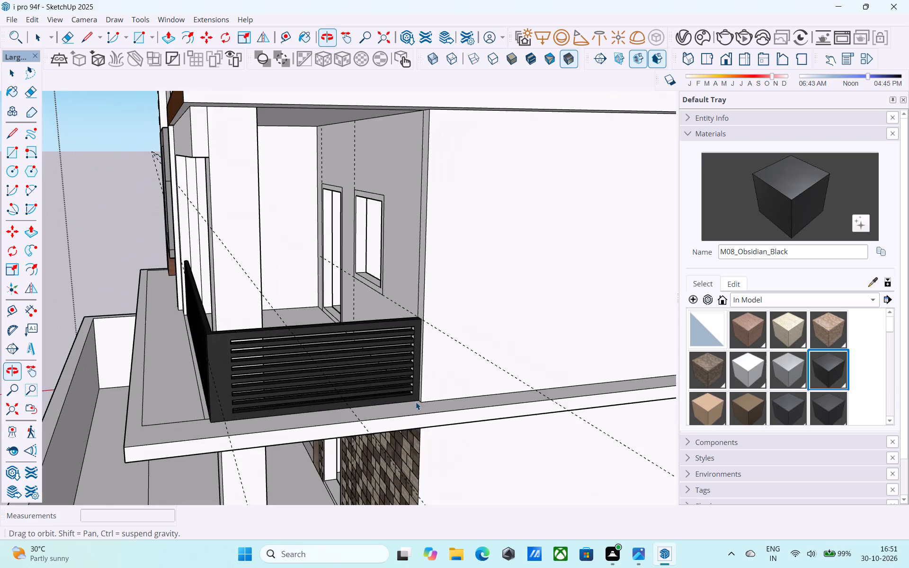
scroll(362, 392, up, 5)
shift+middle_drag(427, 388, 554, 382)
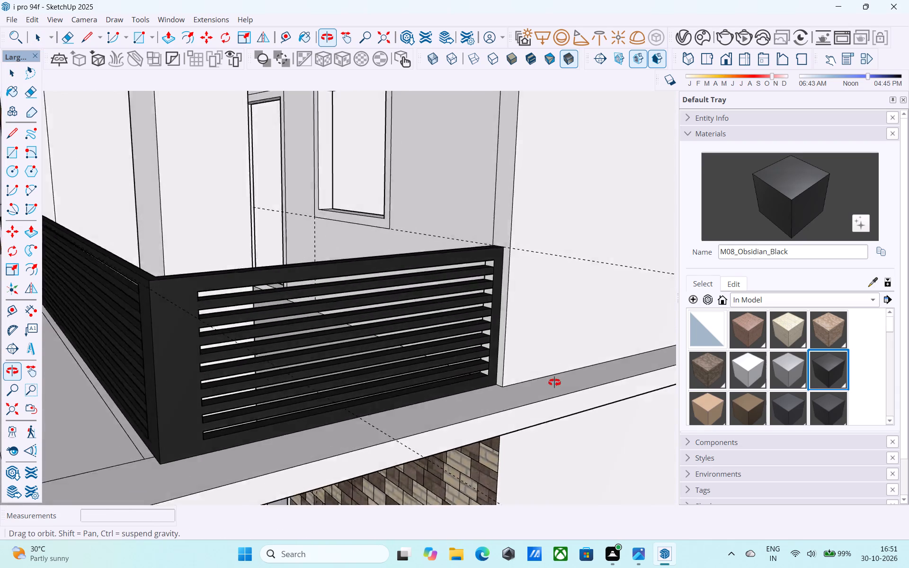
shift+middle_drag(554, 382, 628, 375)
scroll(617, 370, down, 4)
middle_drag(474, 379, 606, 389)
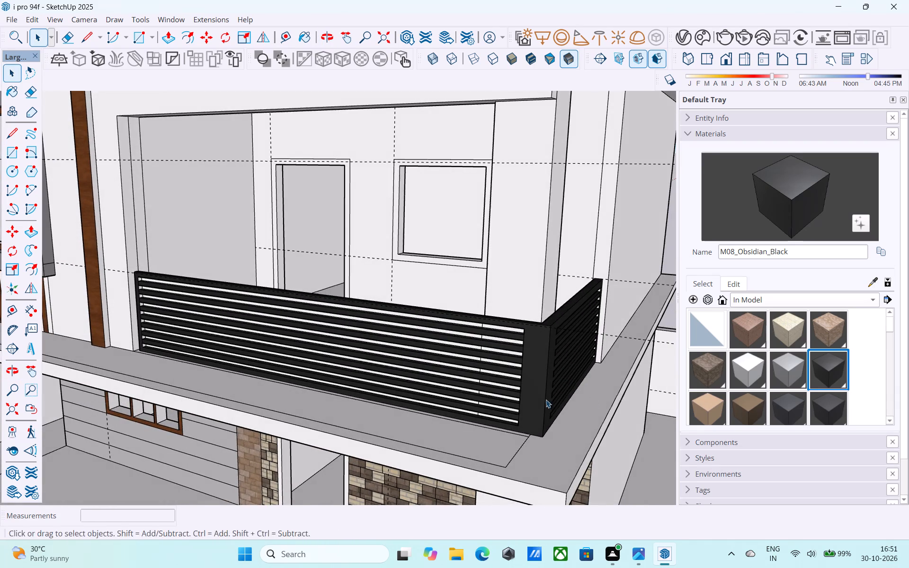
shift+middle_drag(545, 399, 596, 376)
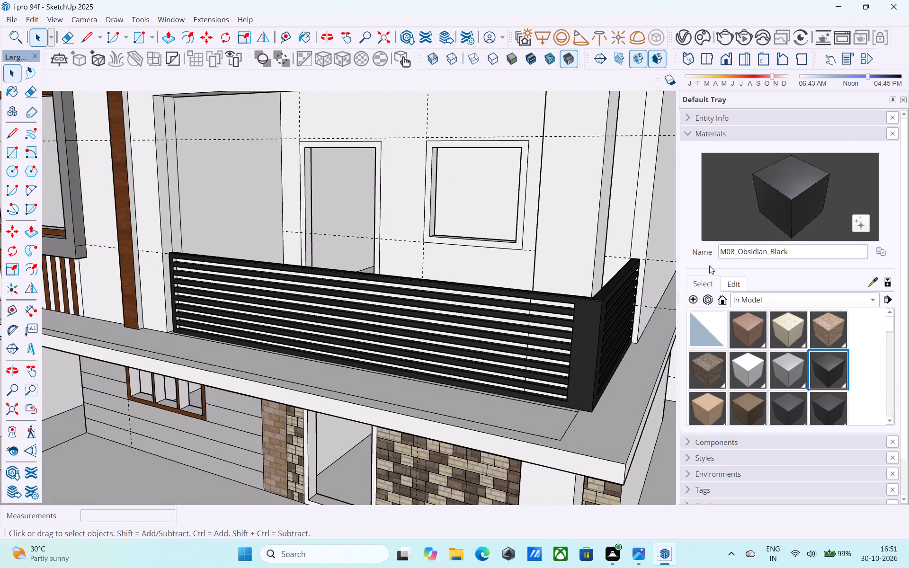
Look through the In Model materials and examine the upper front facade around the wood-clad balcony frame.
scroll(712, 261, down, 2)
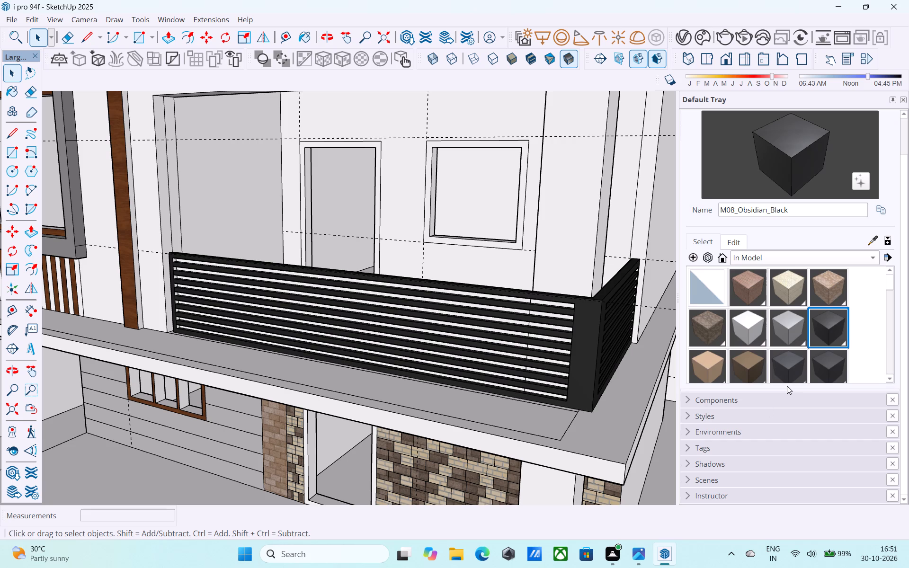
scroll(776, 382, down, 6)
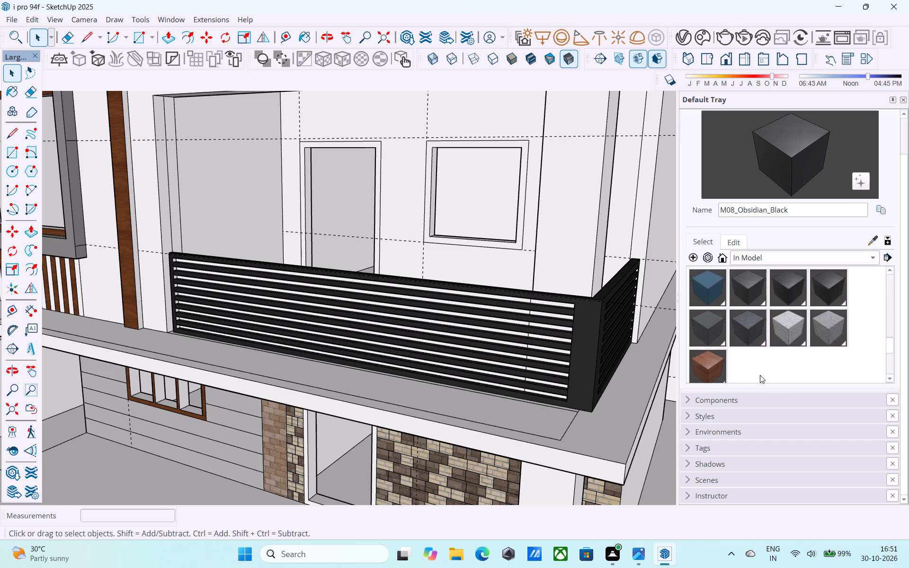
scroll(597, 338, down, 9)
middle_drag(497, 316, 549, 321)
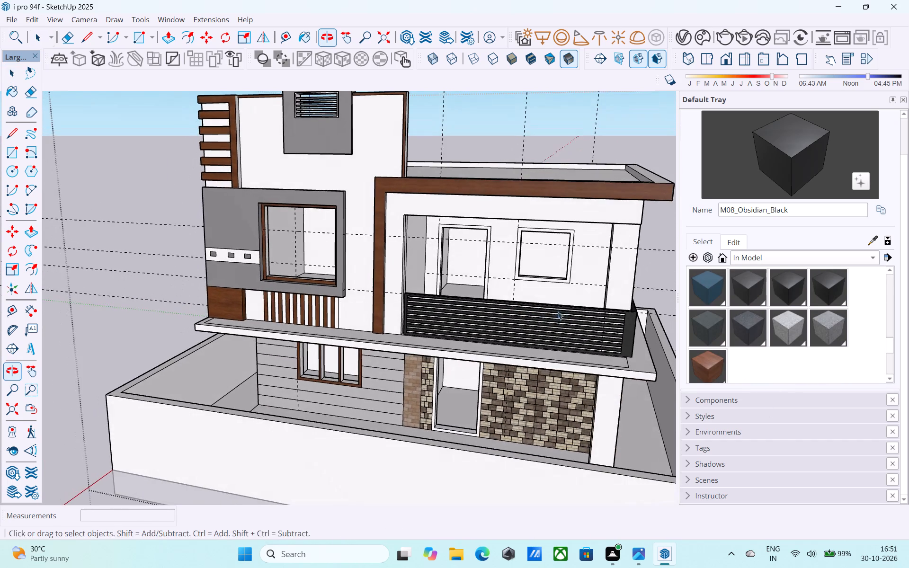
shift+middle_drag(546, 308, 605, 361)
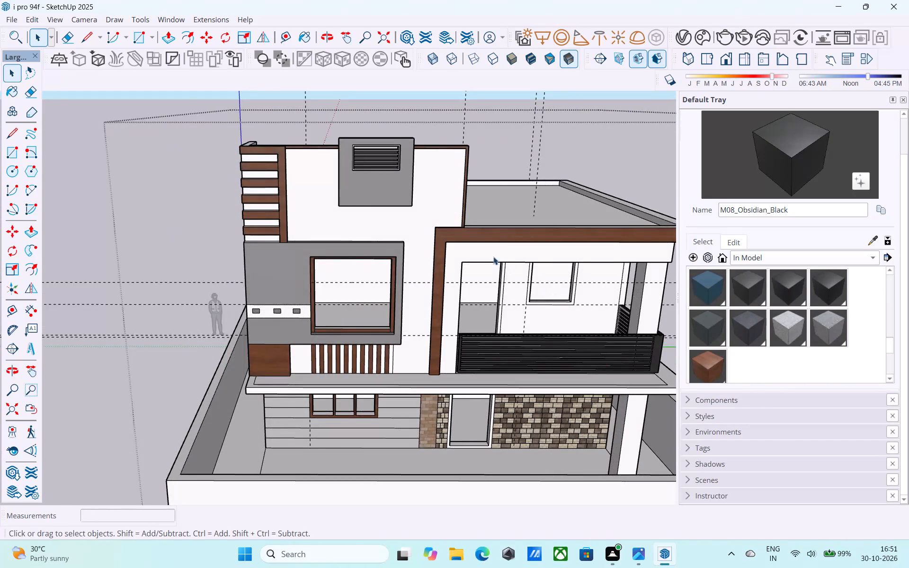
scroll(486, 251, up, 4)
middle_drag(486, 251, 455, 266)
scroll(412, 259, up, 3)
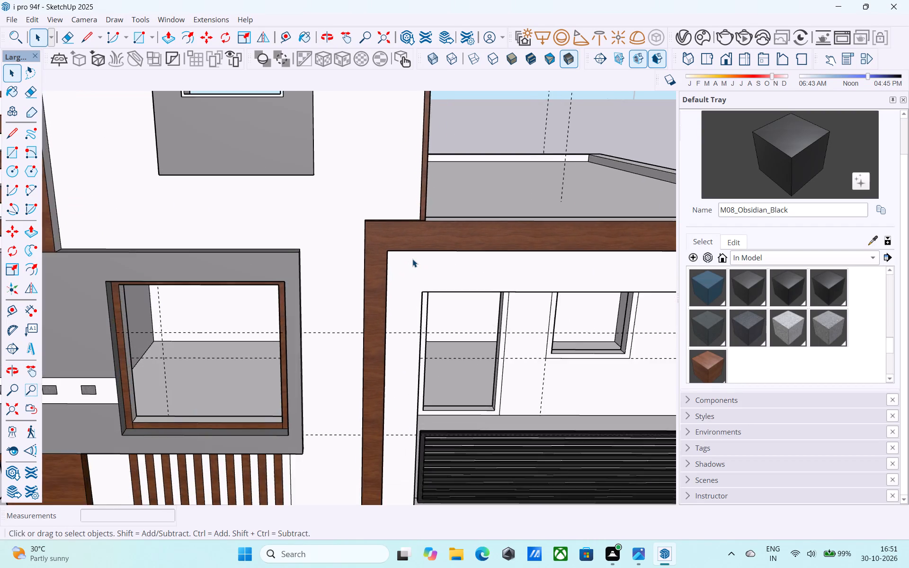
Draw a 6" by 5" rectangle on the wood-clad beam's front face, near its junction with the vertical post.
scroll(412, 259, up, 5)
middle_drag(414, 231, 385, 243)
key(r)
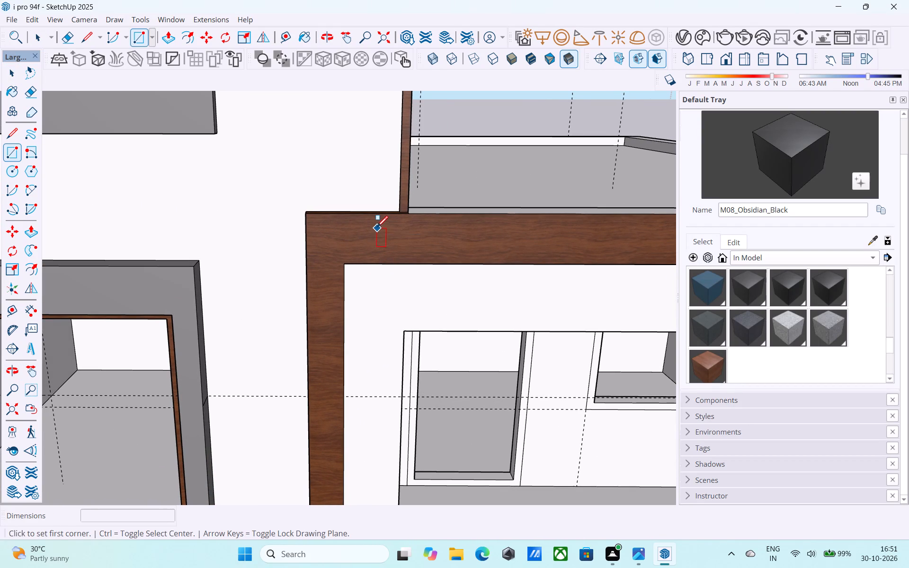
click(377, 228)
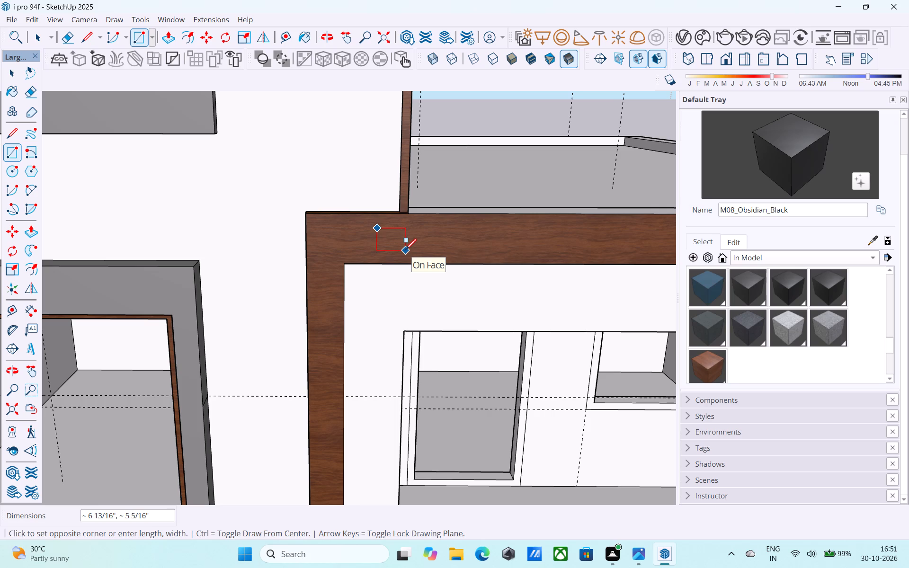
text(6",5")
key(Return)
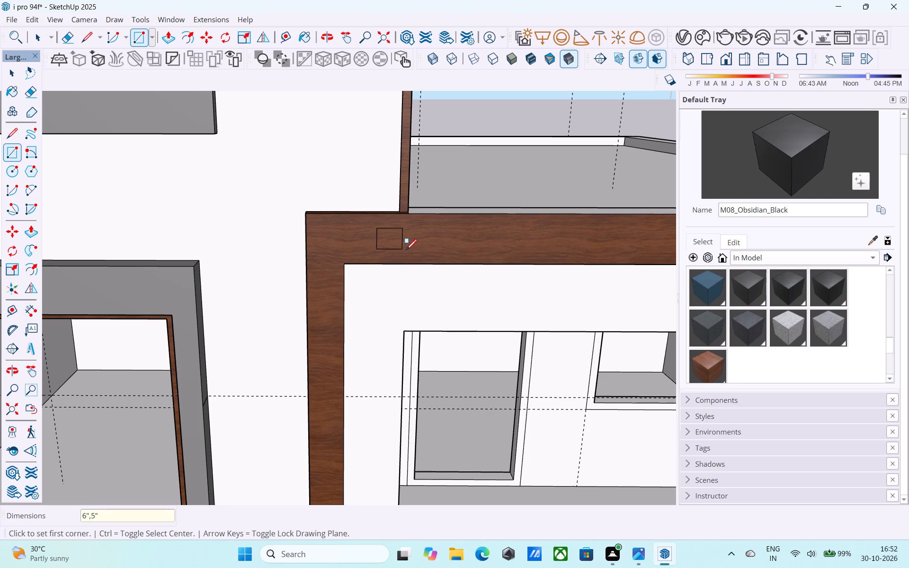
Copy the small rectangle about 15' 6" along the beam to its far end, dividing the distance into 8 equal spacings.
key(space)
click(399, 240)
key(m)
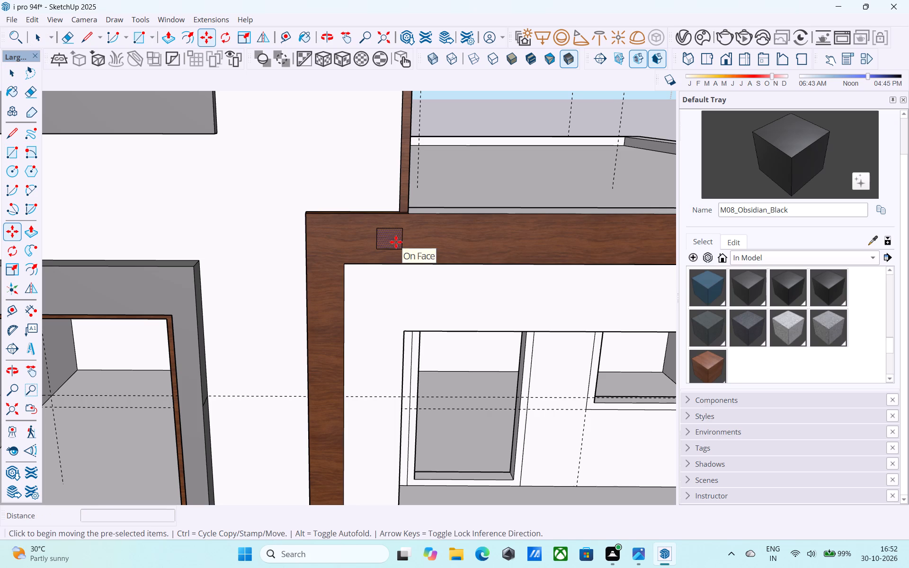
key(space)
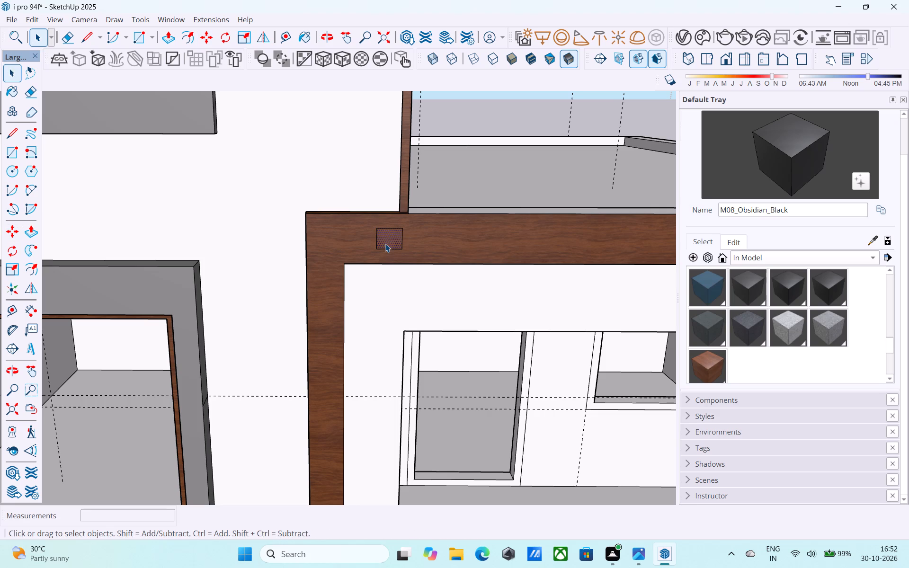
click(385, 244)
key(m)
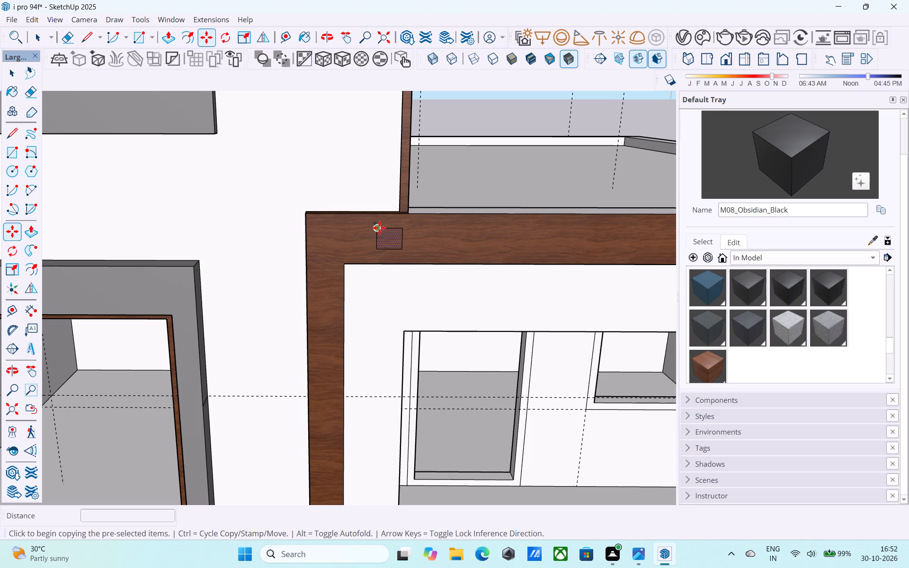
click(379, 228)
scroll(323, 249, down, 10)
scroll(266, 245, down, 1)
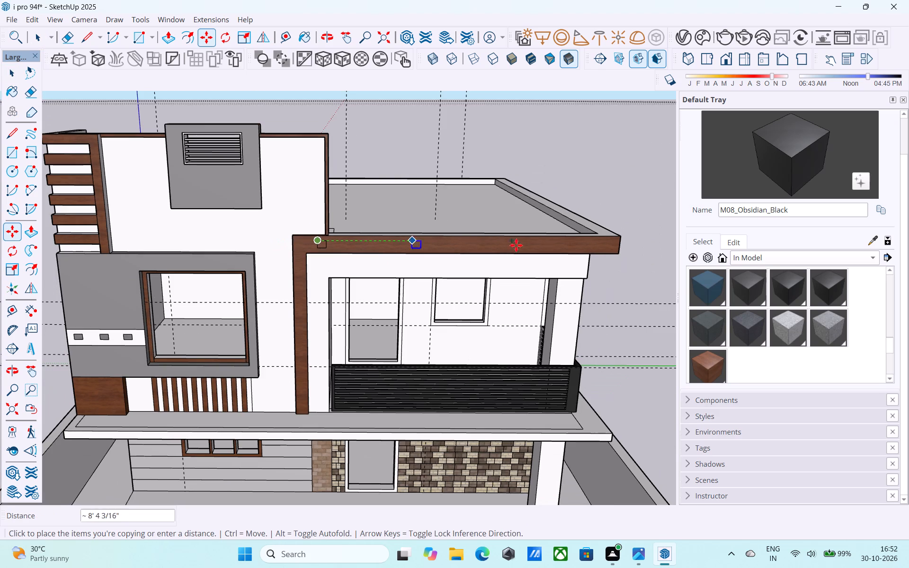
scroll(612, 243, up, 7)
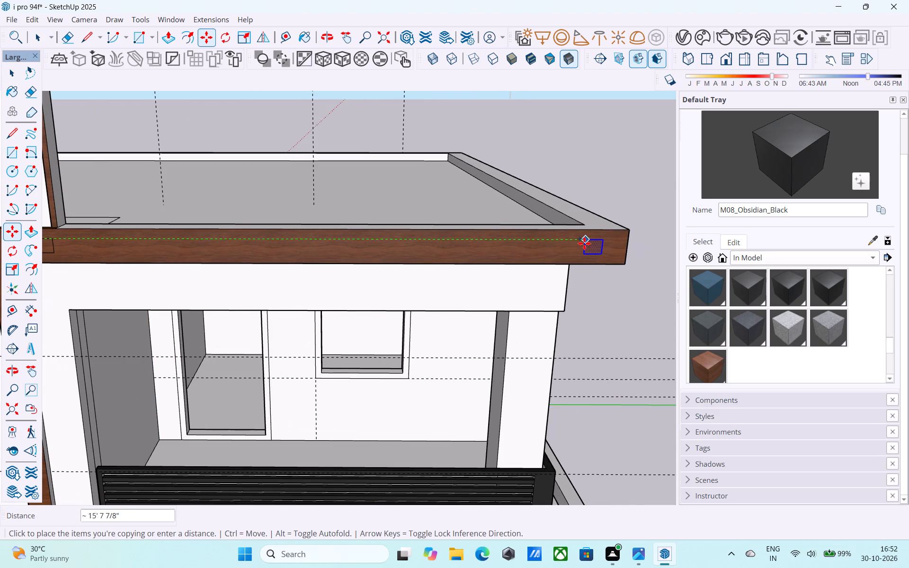
click(579, 242)
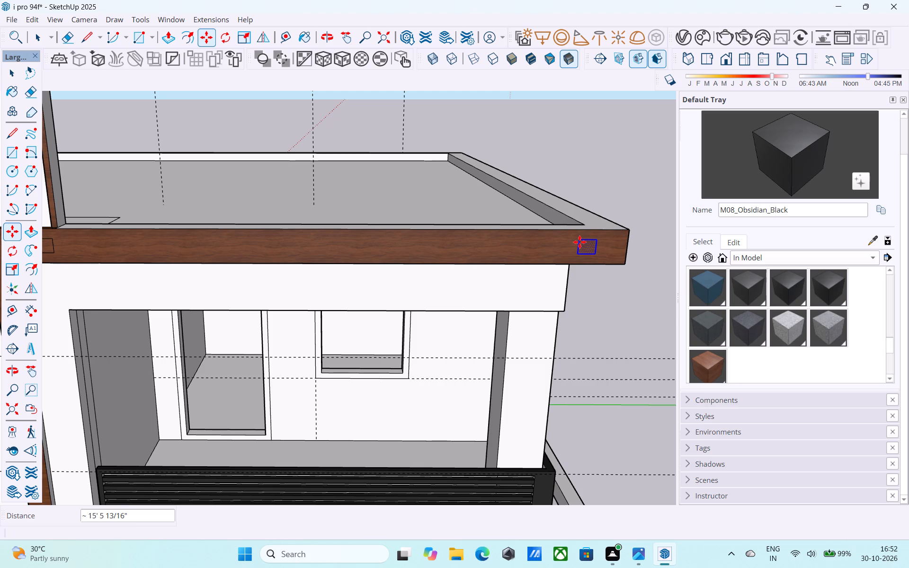
key(slash)
key(8)
key(Return)
scroll(579, 242, down, 3)
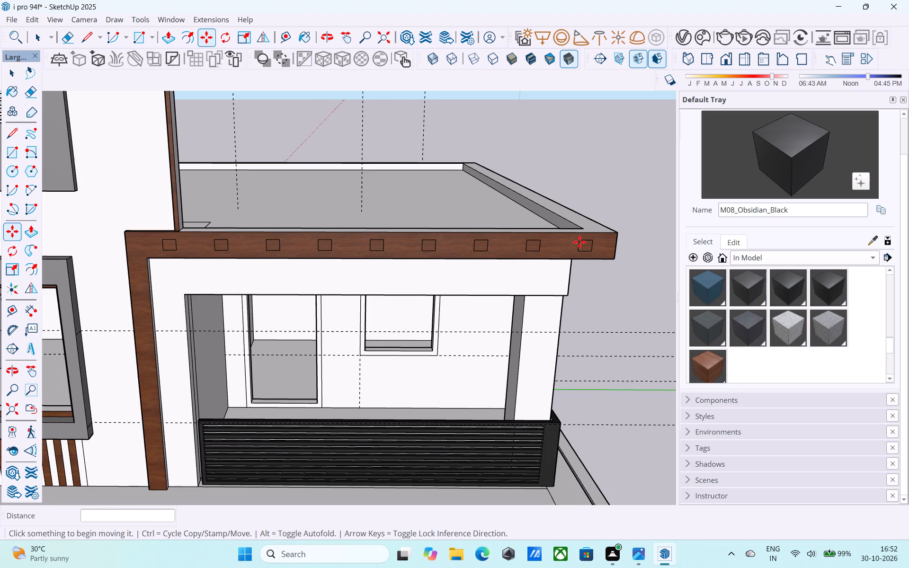
scroll(579, 240, down, 1)
middle_drag(579, 275, 580, 249)
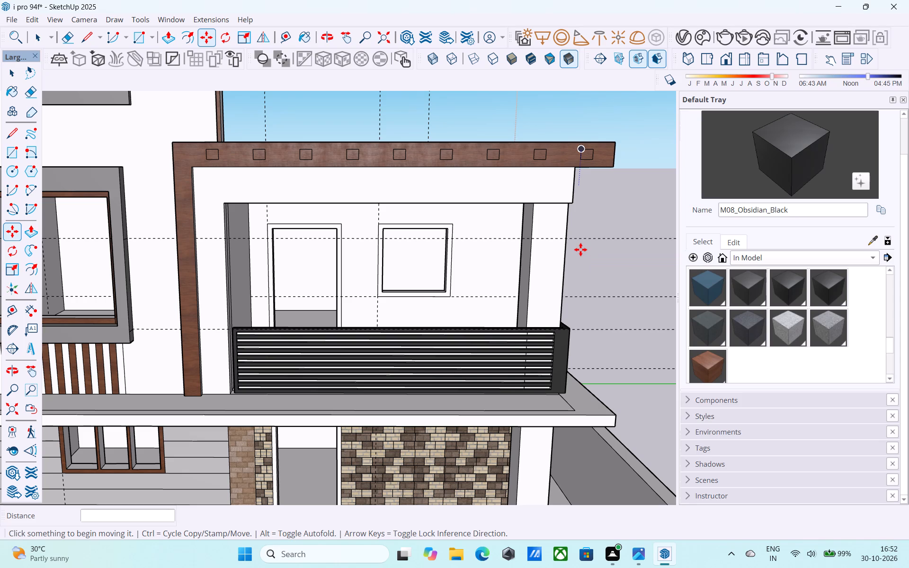
scroll(570, 246, up, 1)
scroll(564, 241, down, 3)
key(space)
Extrude the first rectangle, nearest the vertical post, outward 1' with Push/Pull.
scroll(265, 178, up, 4)
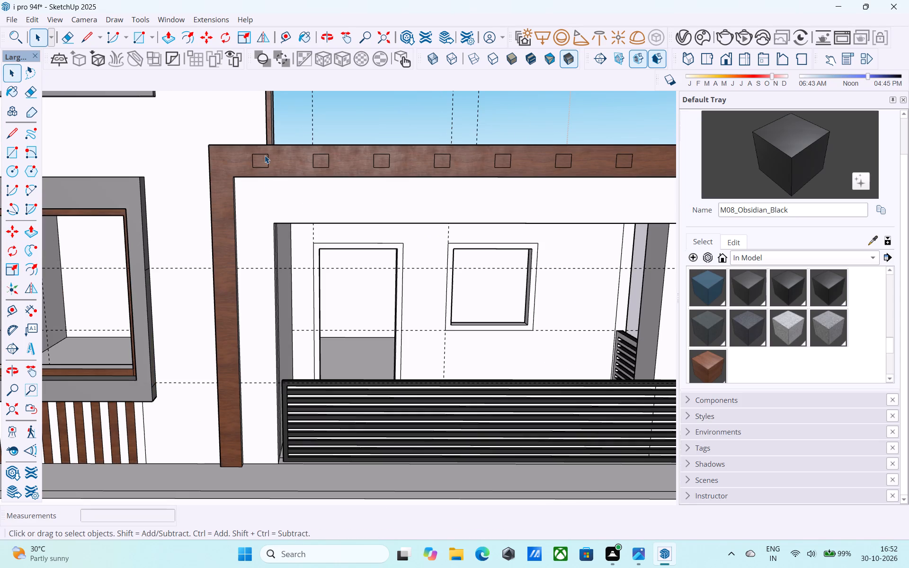
click(264, 162)
scroll(264, 162, up, 3)
key(p)
click(267, 161)
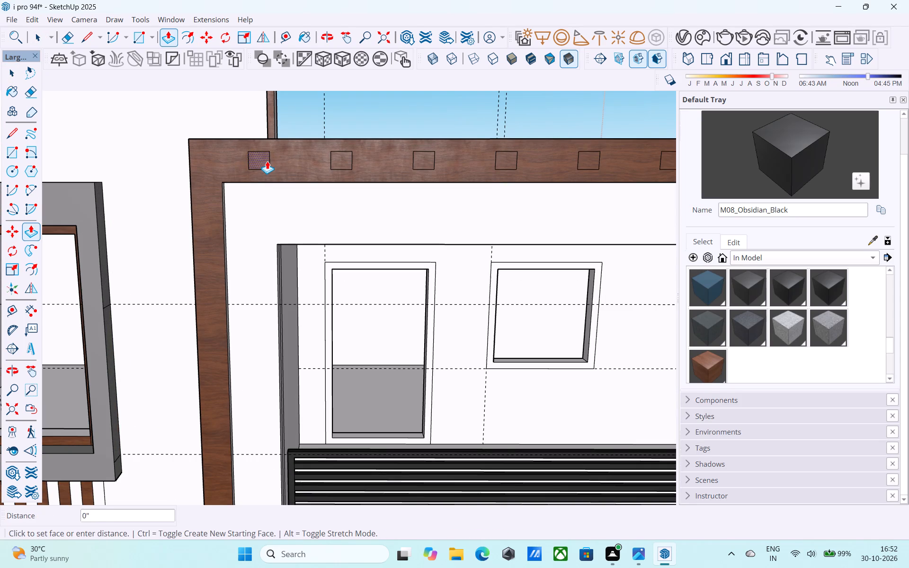
middle_drag(256, 185, 246, 310)
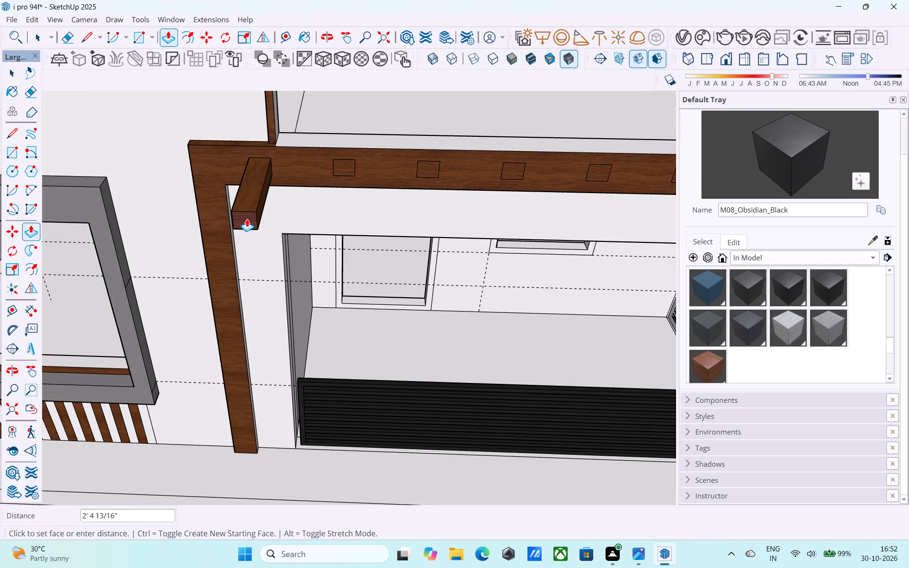
text(1')
key(Return)
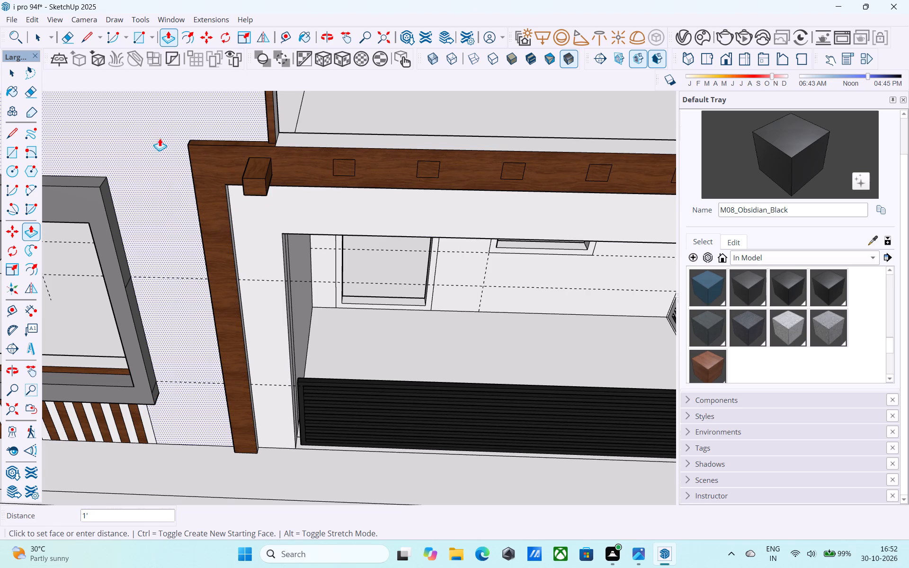
Repeat the 1' outward extrusion on the other eight rectangles along the wood beam.
double_click(348, 169)
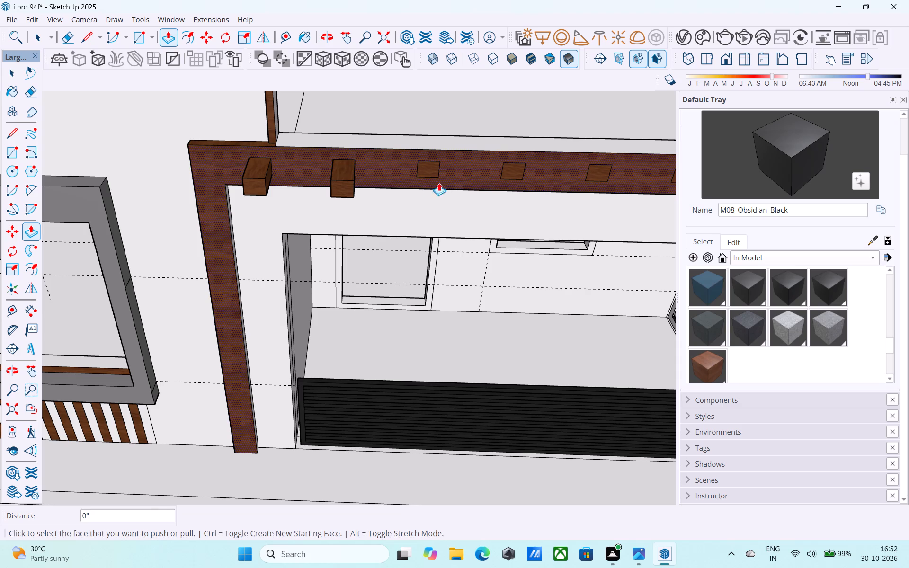
double_click(431, 168)
double_click(508, 171)
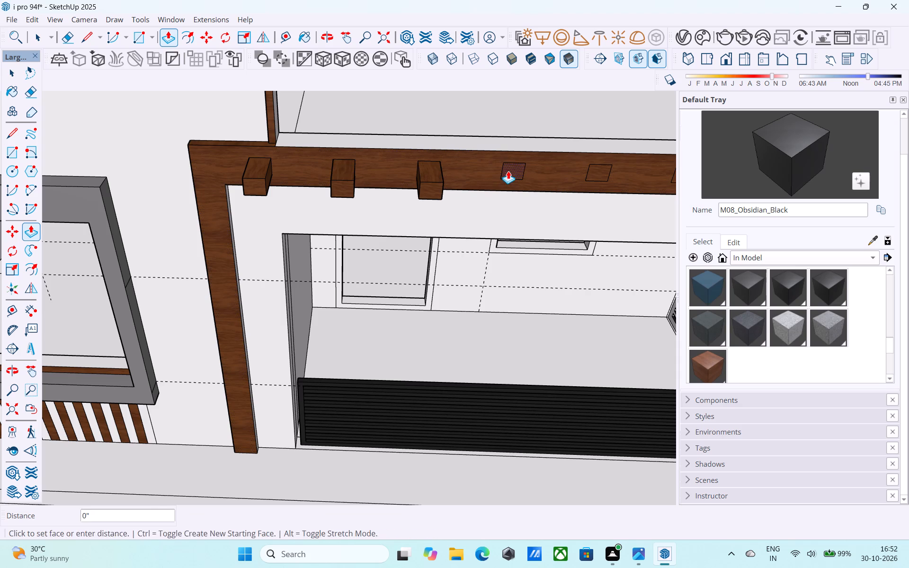
shift+middle_drag(508, 171, 208, 180)
double_click(306, 182)
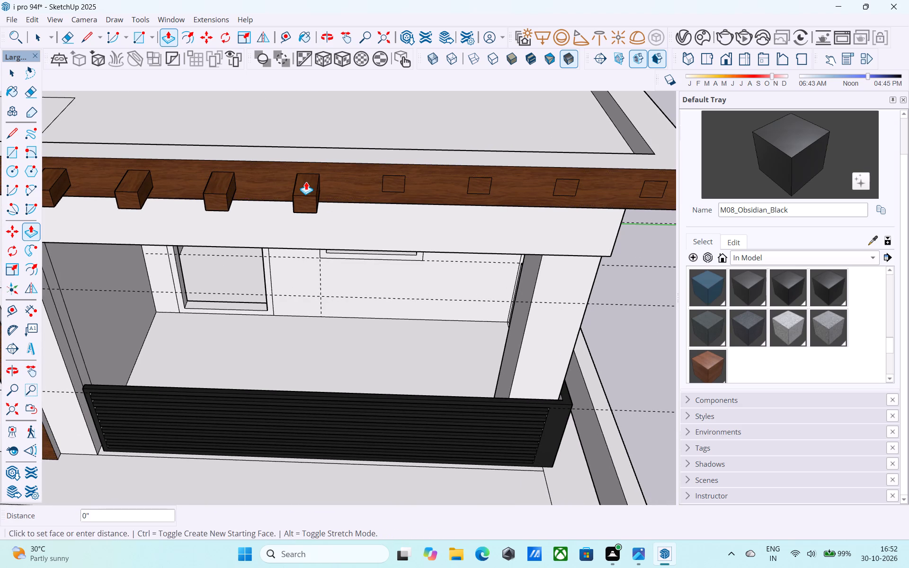
double_click(390, 183)
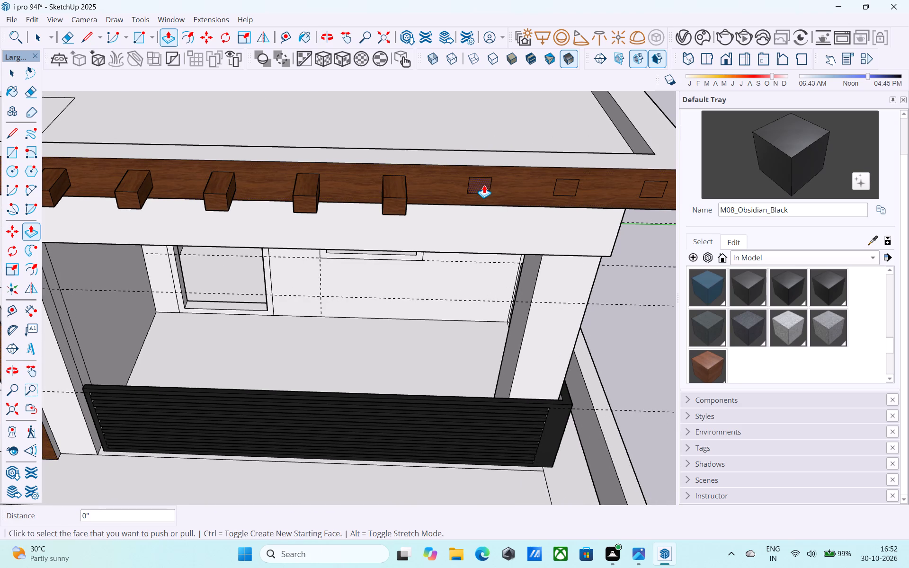
double_click(484, 185)
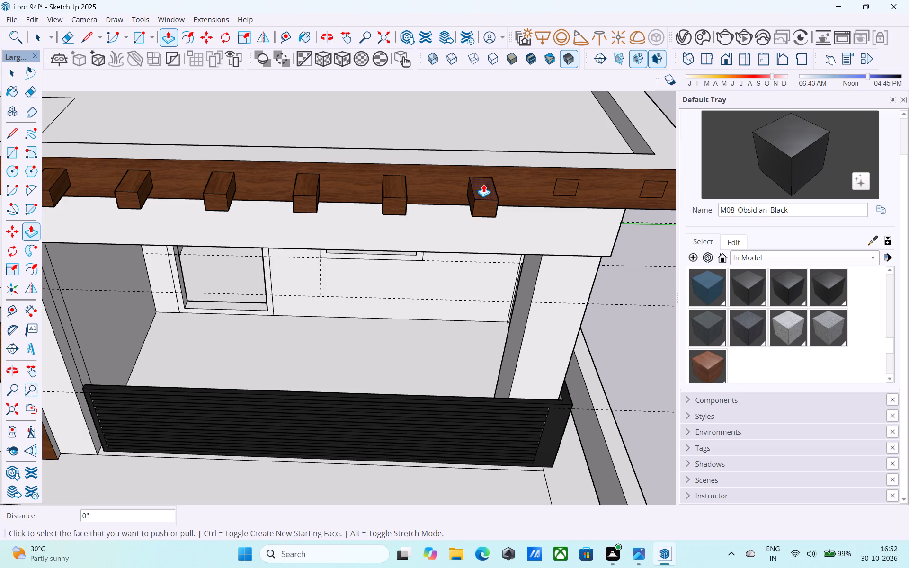
double_click(562, 186)
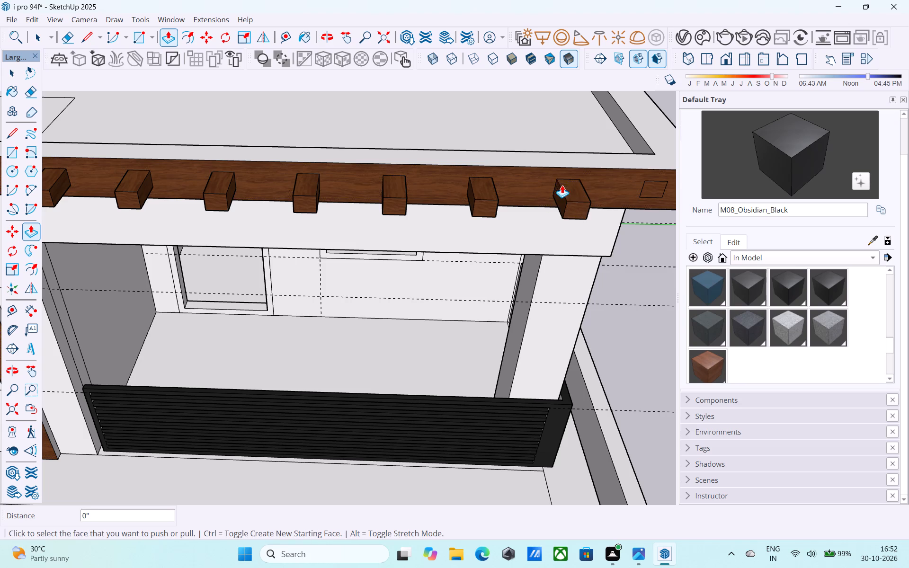
scroll(459, 185, down, 6)
scroll(571, 186, up, 6)
double_click(579, 182)
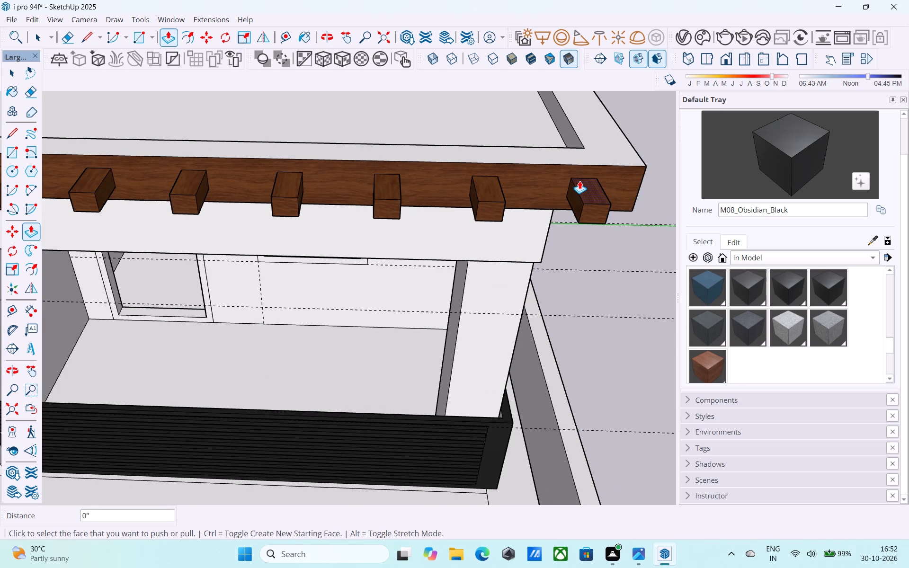
Extend the first five projecting wood blocks, starting from the vertical post, outward by another 1'.
scroll(579, 181, down, 13)
middle_drag(496, 247, 481, 192)
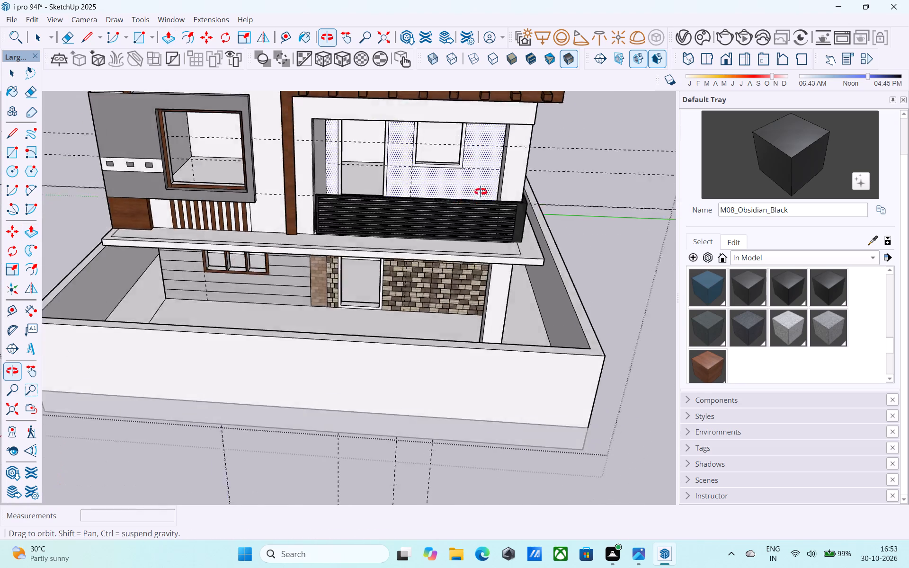
middle_drag(481, 192, 502, 258)
scroll(506, 262, down, 2)
scroll(512, 261, up, 1)
scroll(355, 219, up, 6)
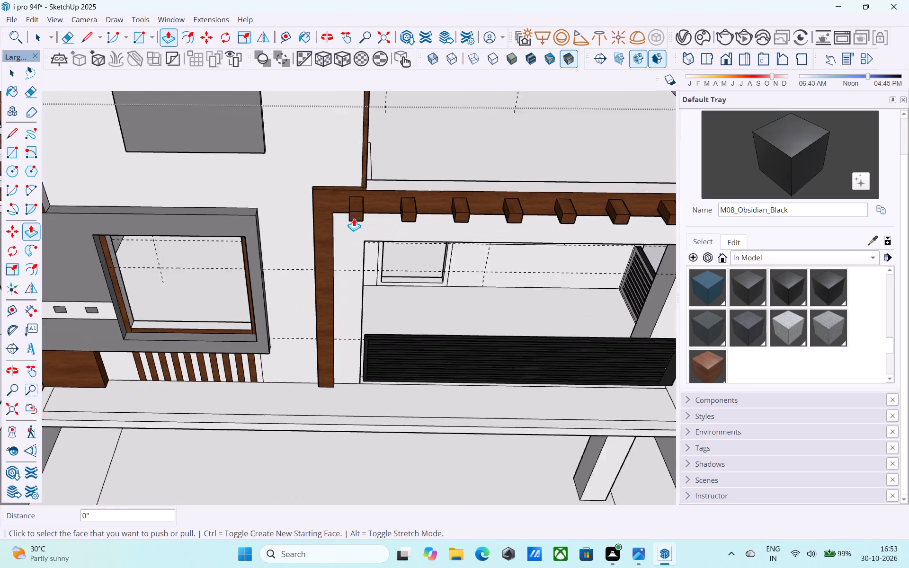
scroll(354, 218, up, 5)
double_click(357, 211)
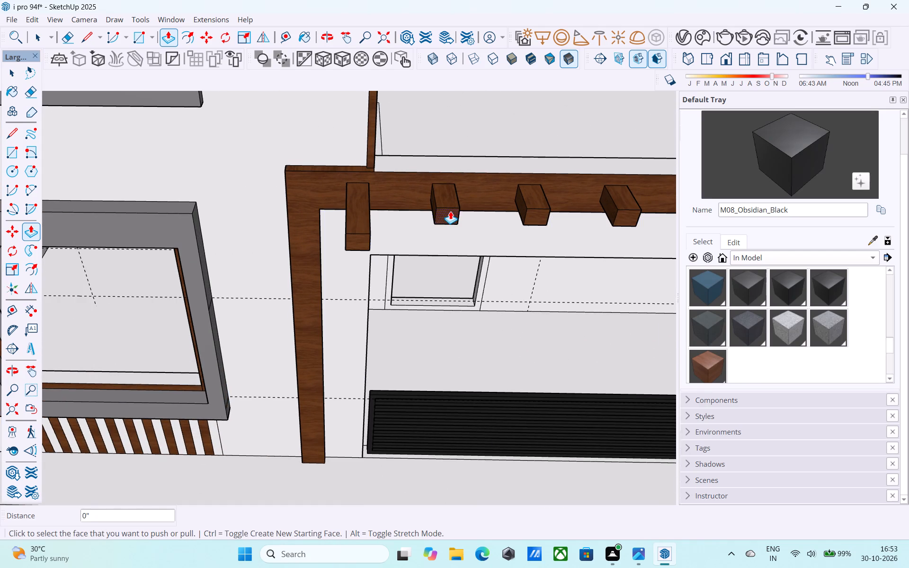
double_click(450, 211)
double_click(541, 214)
scroll(541, 214, down, 2)
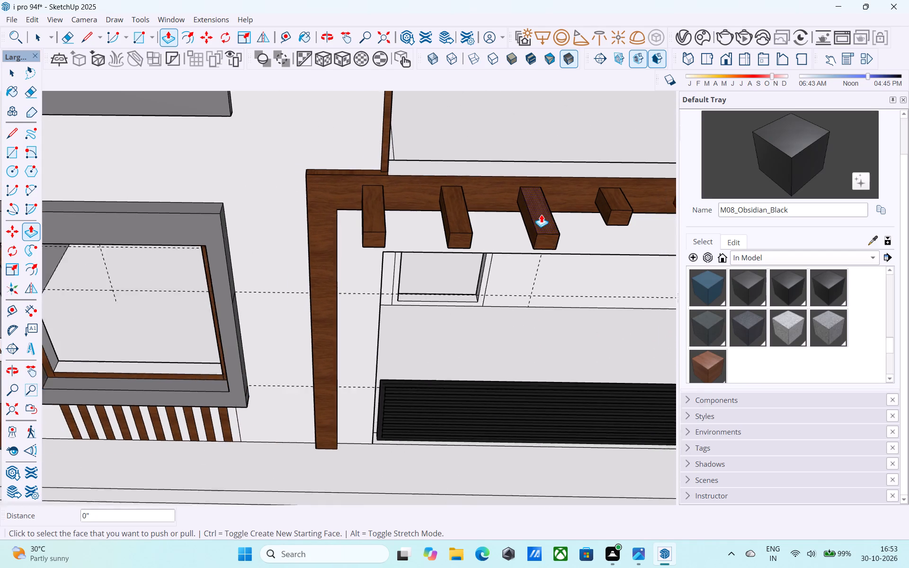
scroll(541, 214, down, 1)
shift+middle_drag(541, 214, 329, 228)
scroll(434, 207, up, 8)
double_click(370, 246)
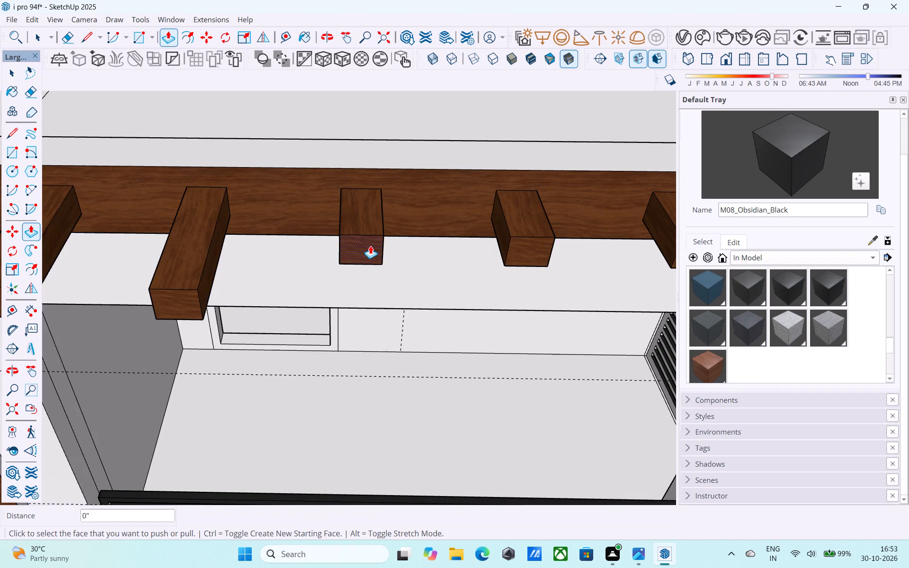
double_click(535, 240)
Extend the remaining four wood blocks toward the beam's free end outward by another 1'.
scroll(472, 256, down, 5)
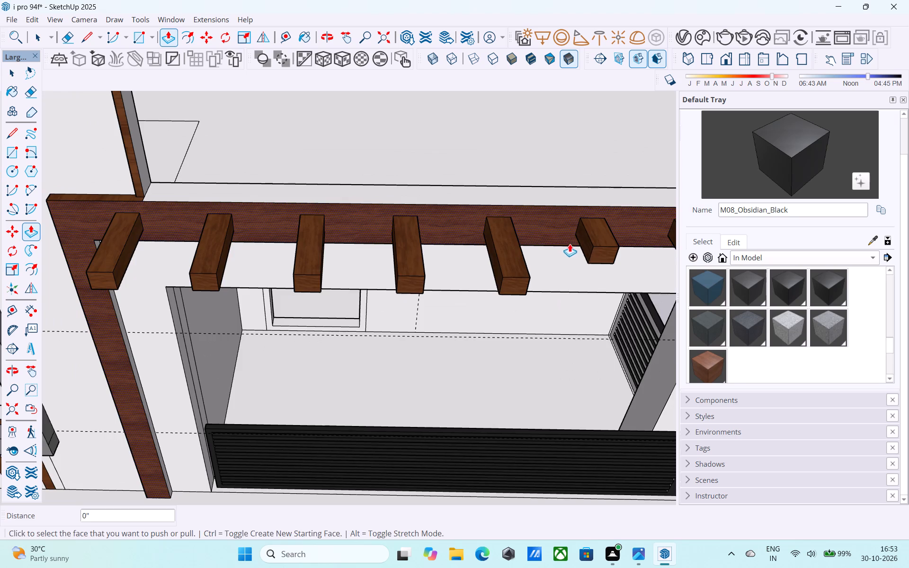
shift+middle_drag(569, 244, 476, 233)
scroll(330, 277, down, 6)
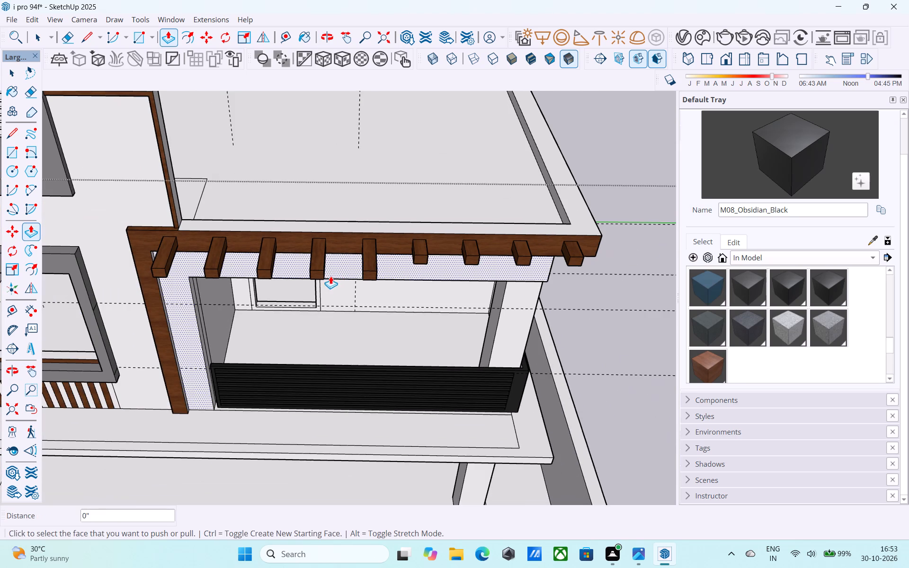
middle_drag(436, 266, 409, 276)
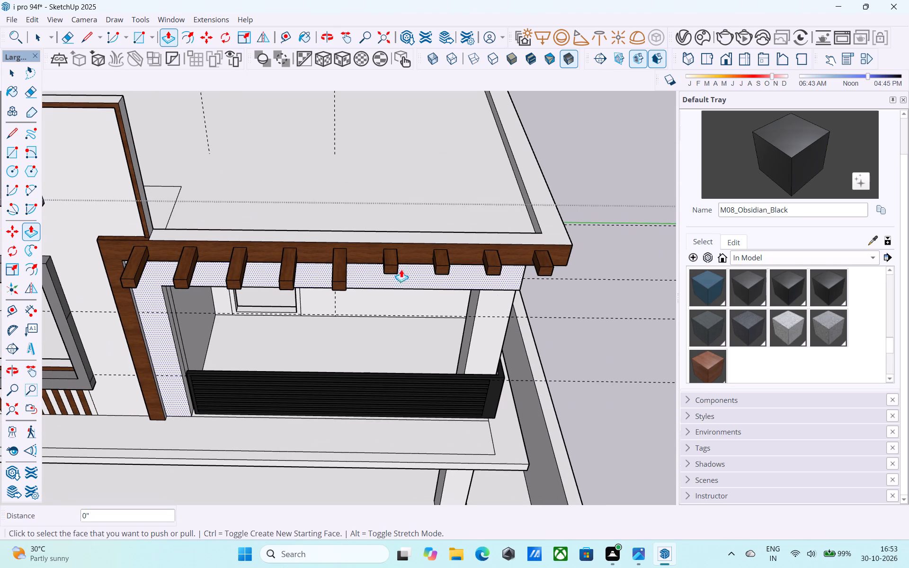
scroll(396, 275, up, 9)
double_click(393, 263)
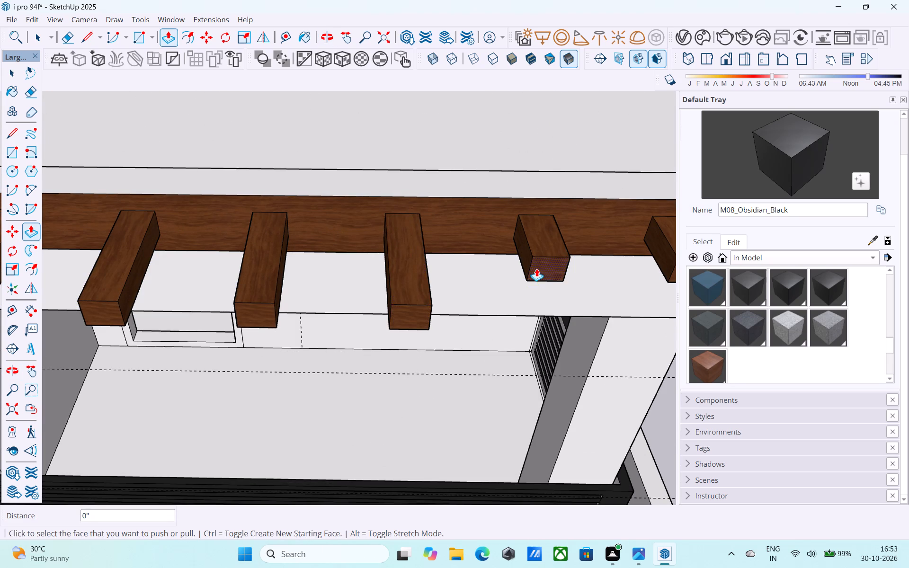
double_click(541, 262)
scroll(468, 274, down, 9)
scroll(591, 278, up, 7)
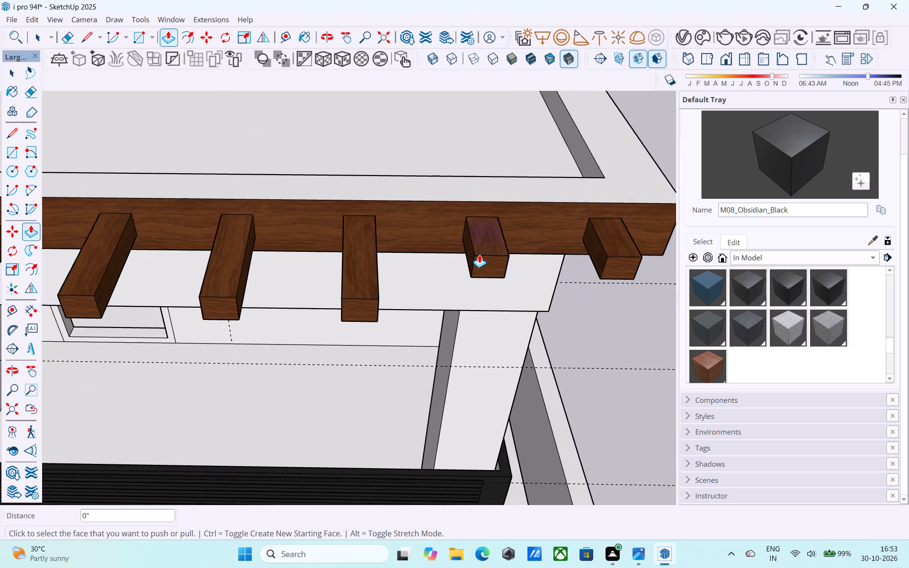
double_click(491, 271)
click(617, 257)
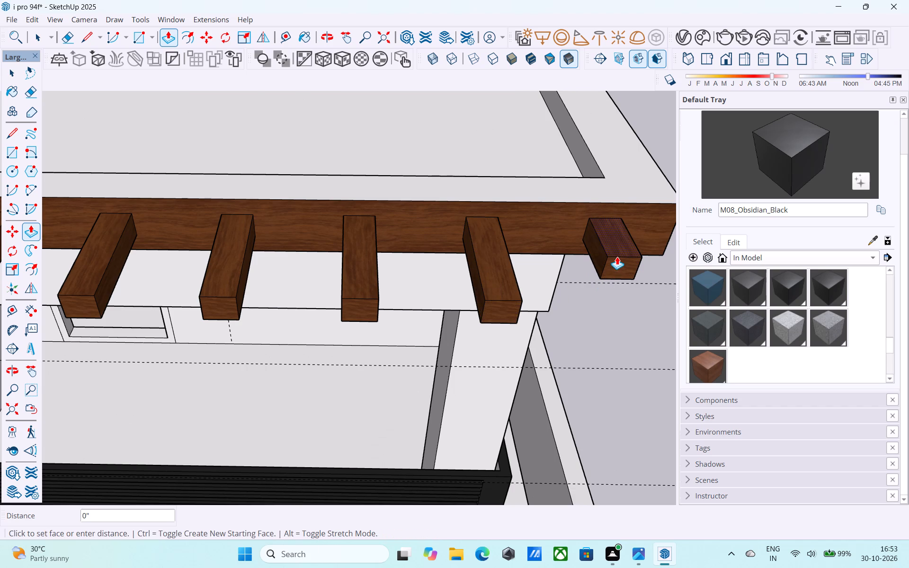
key(space)
click(623, 266)
key(p)
double_click(623, 266)
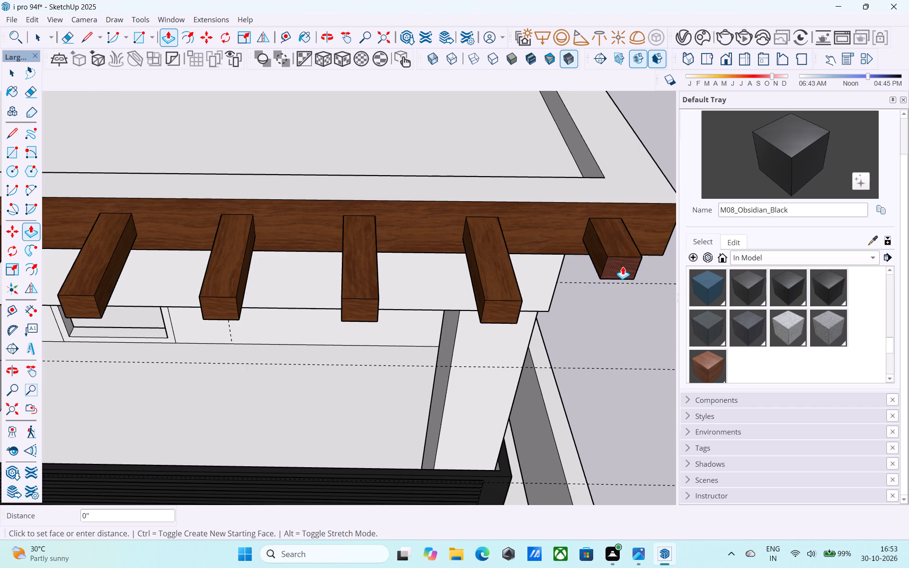
Paint the visible faces of the first three projecting rafters, starting from the vertical post, with the Default material.
scroll(623, 266, down, 9)
middle_drag(588, 296, 585, 274)
click(763, 264)
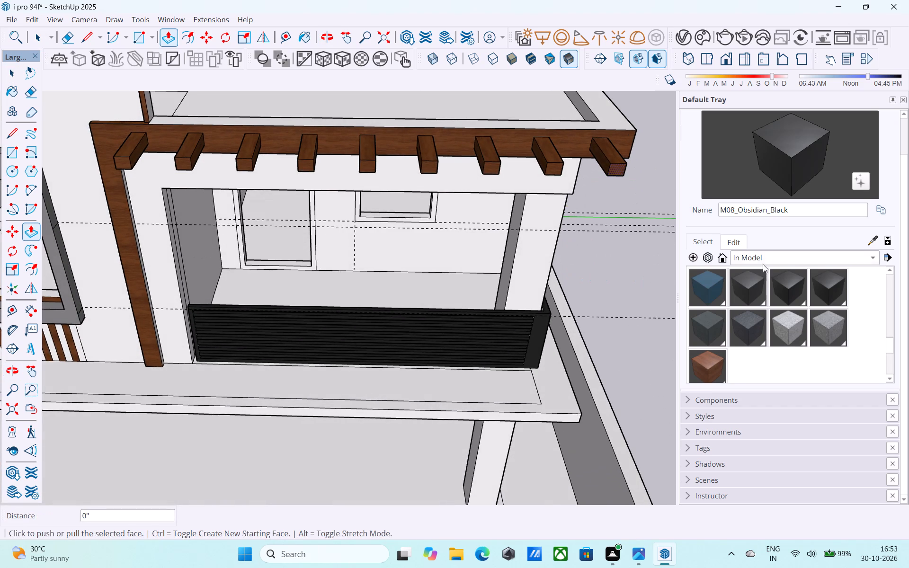
click(760, 257)
click(718, 293)
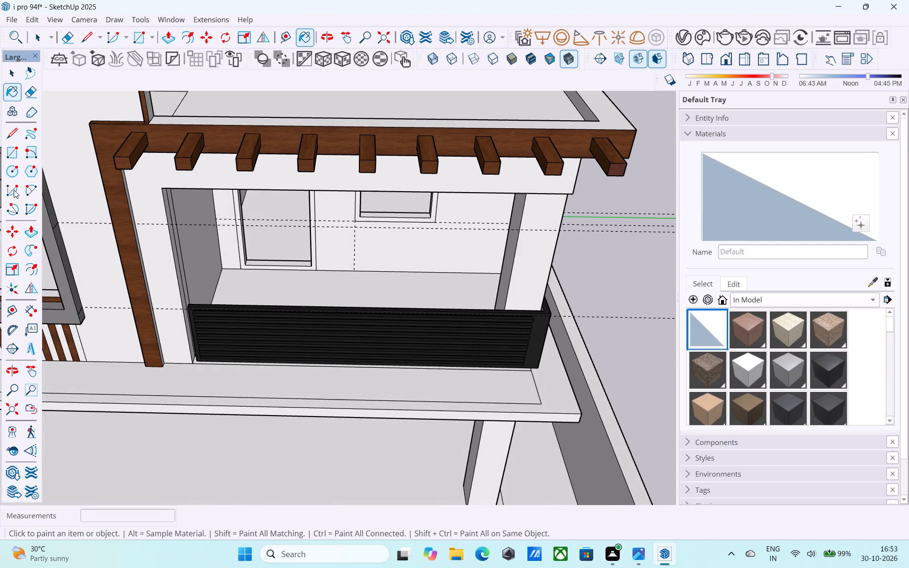
scroll(115, 146, up, 6)
click(133, 151)
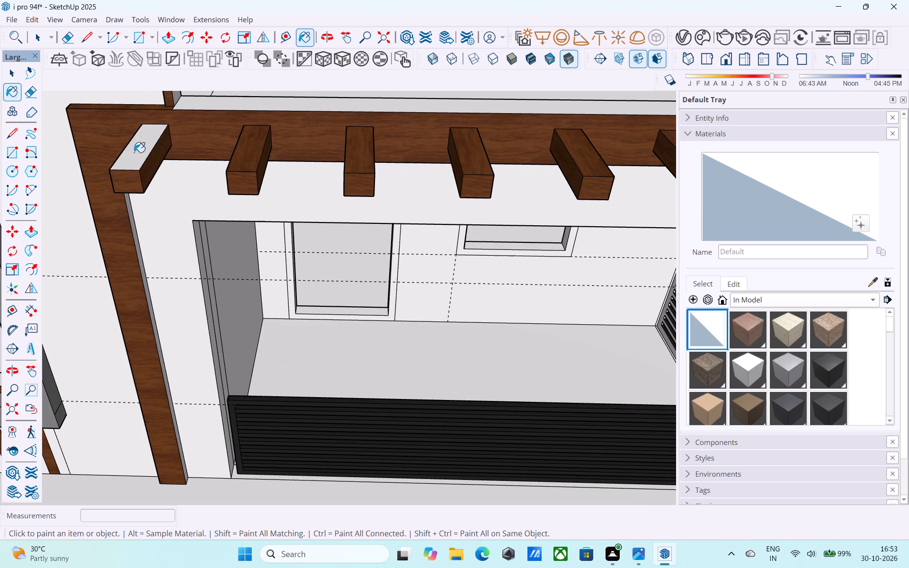
click(132, 180)
click(142, 165)
click(155, 167)
click(238, 154)
click(241, 175)
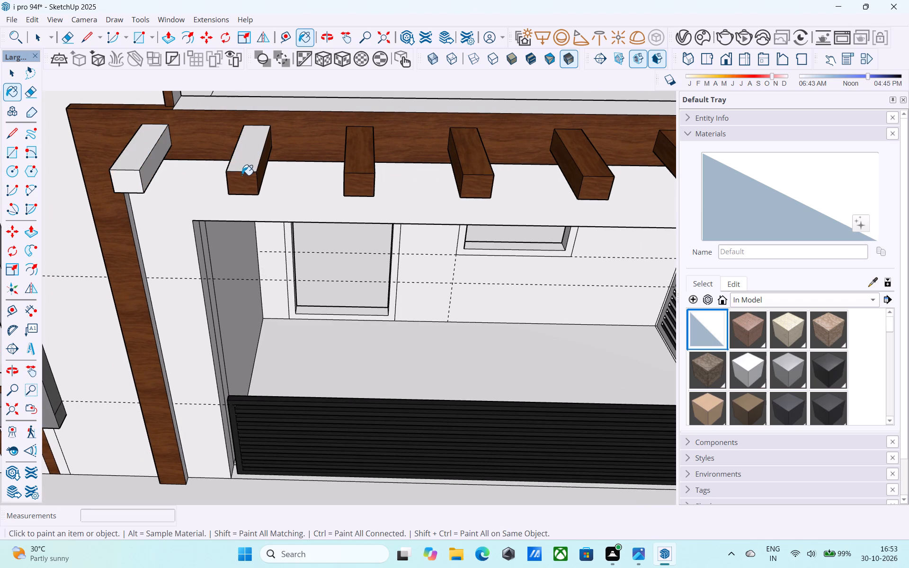
click(266, 162)
click(352, 159)
click(365, 180)
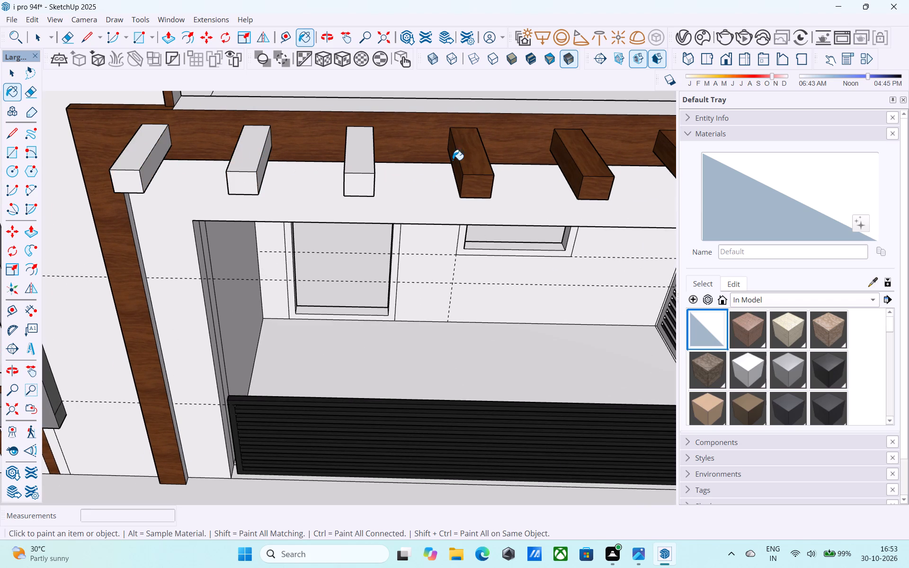
Paint the top and front faces of the fourth and fifth rafters with the Default material.
click(471, 151)
click(485, 175)
click(487, 179)
click(487, 185)
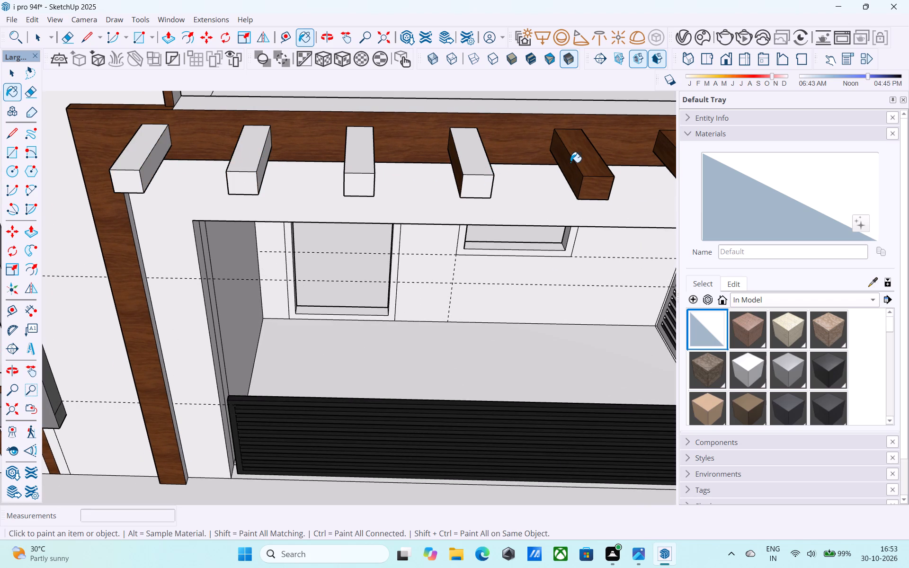
click(571, 165)
click(581, 159)
click(591, 180)
Paint the top and front faces of the remaining four rafters toward the beam's free end with the Default material.
scroll(461, 177, up, 1)
scroll(389, 181, down, 5)
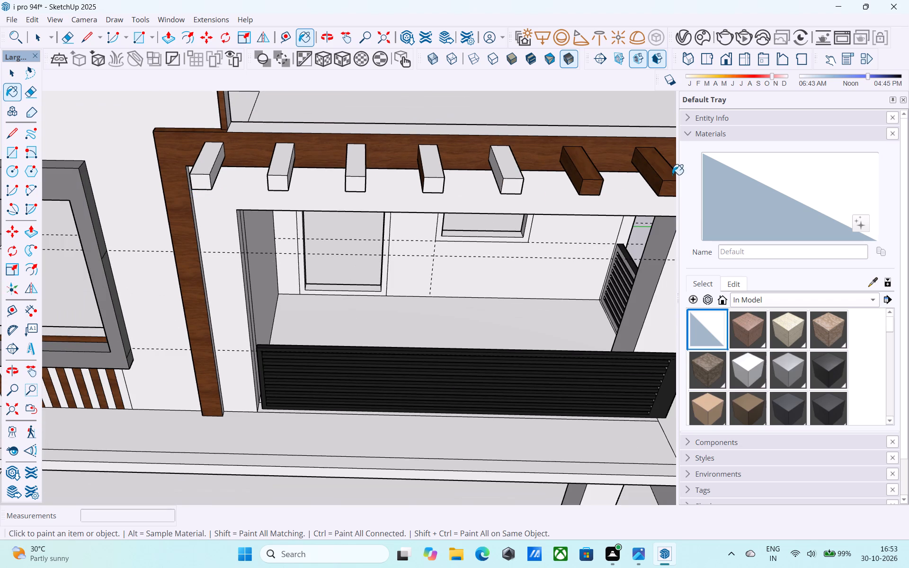
scroll(320, 159, down, 5)
scroll(606, 168, up, 4)
click(616, 160)
click(624, 182)
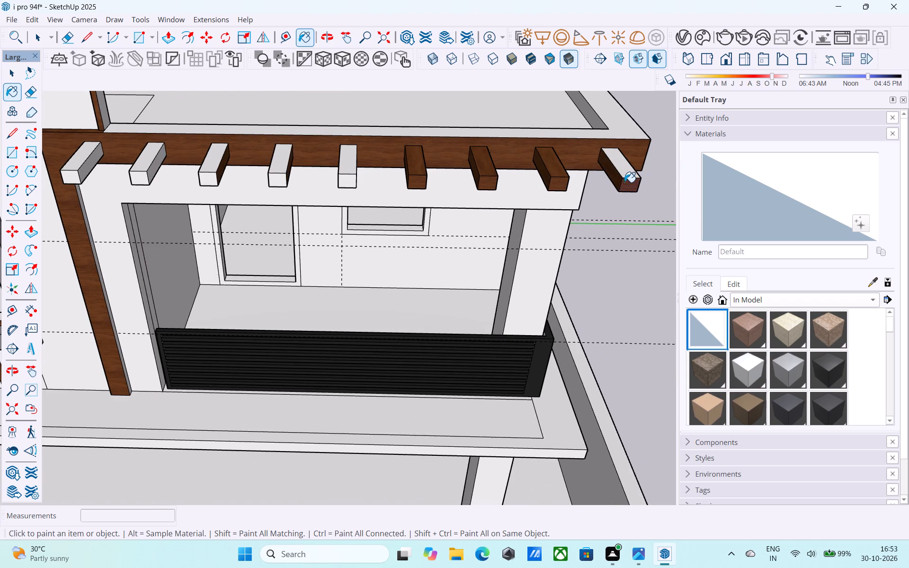
click(618, 178)
click(558, 170)
click(561, 186)
double_click(546, 171)
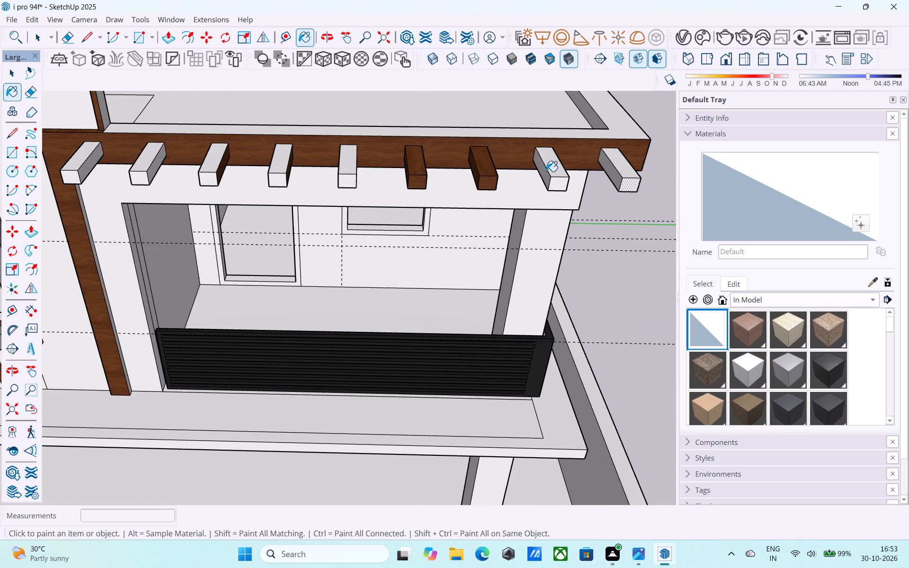
click(492, 173)
click(490, 179)
click(478, 171)
click(472, 167)
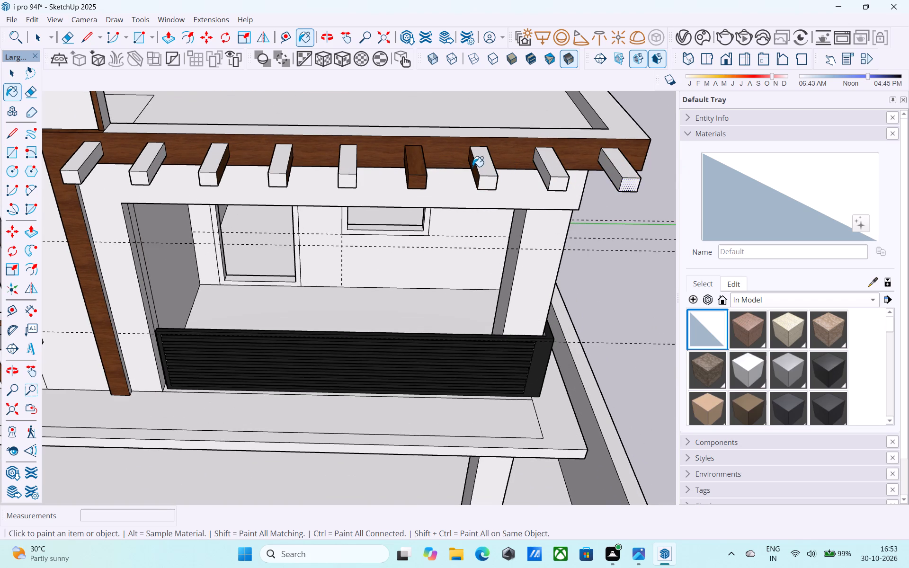
click(416, 170)
click(420, 182)
Paint the rafters' remaining wood side faces that look toward the vertical post with the Default material.
middle_drag(414, 180, 539, 162)
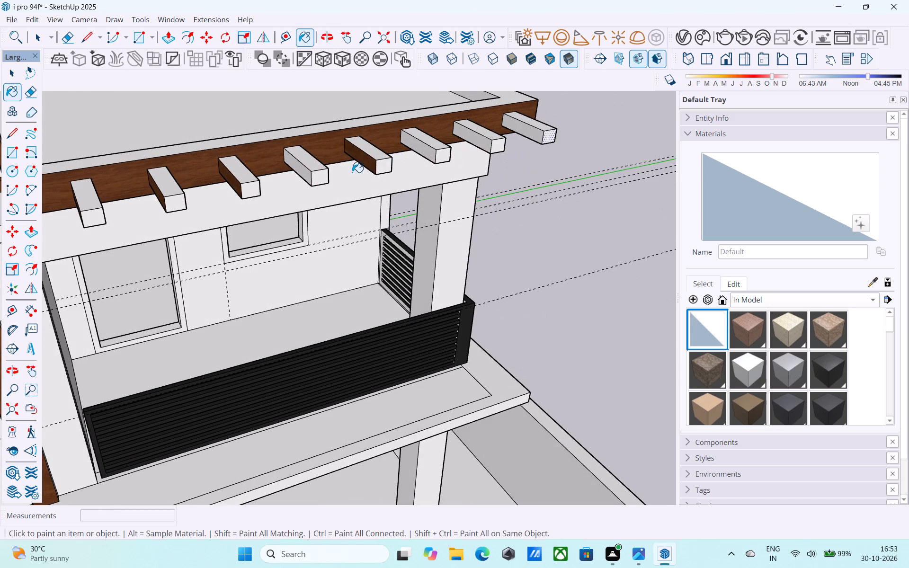
click(364, 163)
click(230, 176)
scroll(328, 156, up, 1)
scroll(335, 156, down, 4)
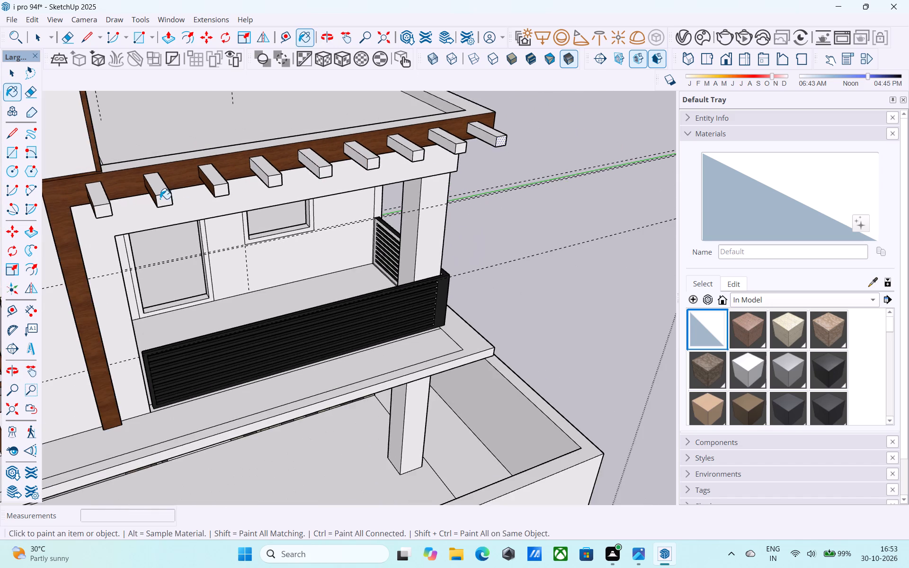
middle_drag(161, 198, 271, 170)
scroll(295, 164, down, 3)
scroll(140, 224, up, 8)
click(144, 221)
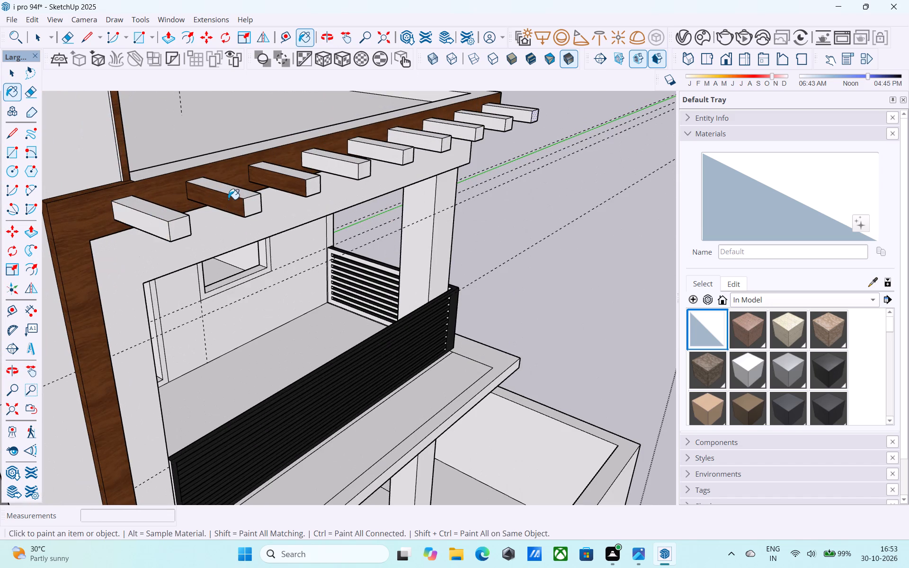
click(228, 199)
click(276, 178)
Paint the rafters' remaining wood side faces that look toward the beam's free end with the Default material.
scroll(312, 190, down, 4)
middle_drag(345, 200, 12, 204)
scroll(327, 176, down, 5)
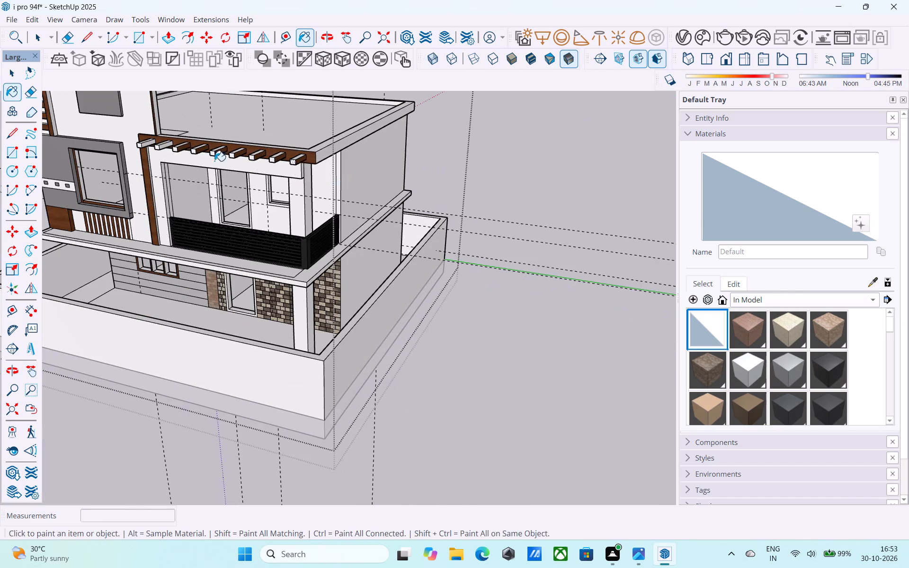
scroll(159, 152, up, 8)
click(205, 148)
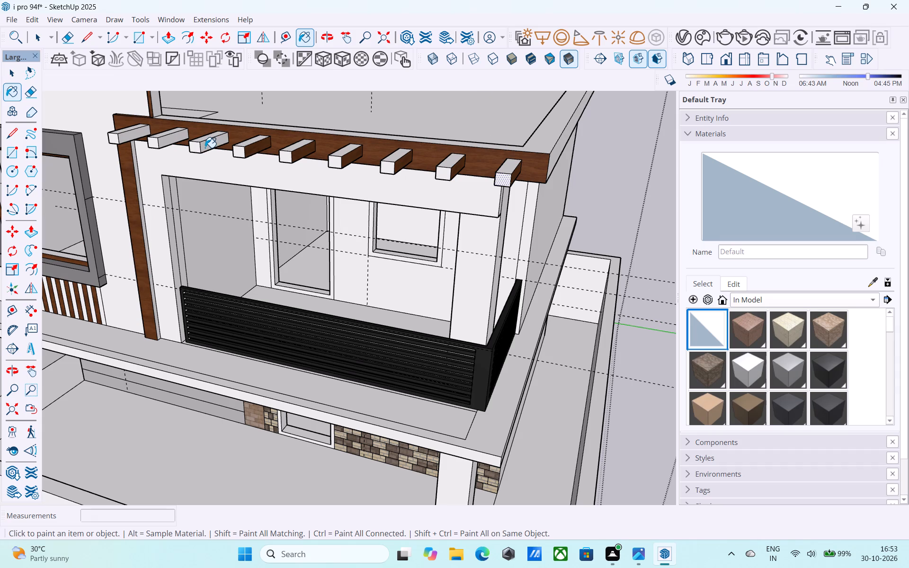
scroll(206, 146, down, 3)
middle_drag(208, 148, 187, 155)
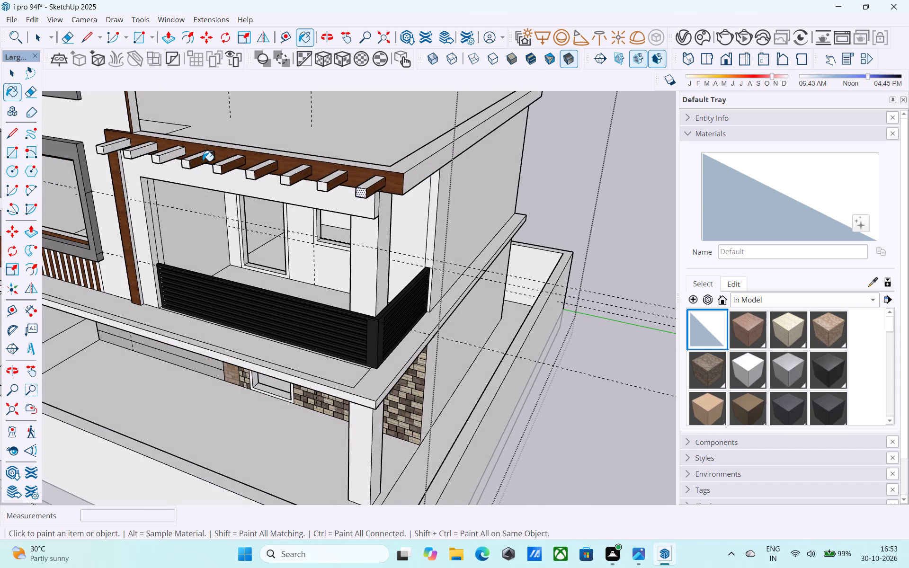
click(203, 161)
click(232, 165)
click(272, 169)
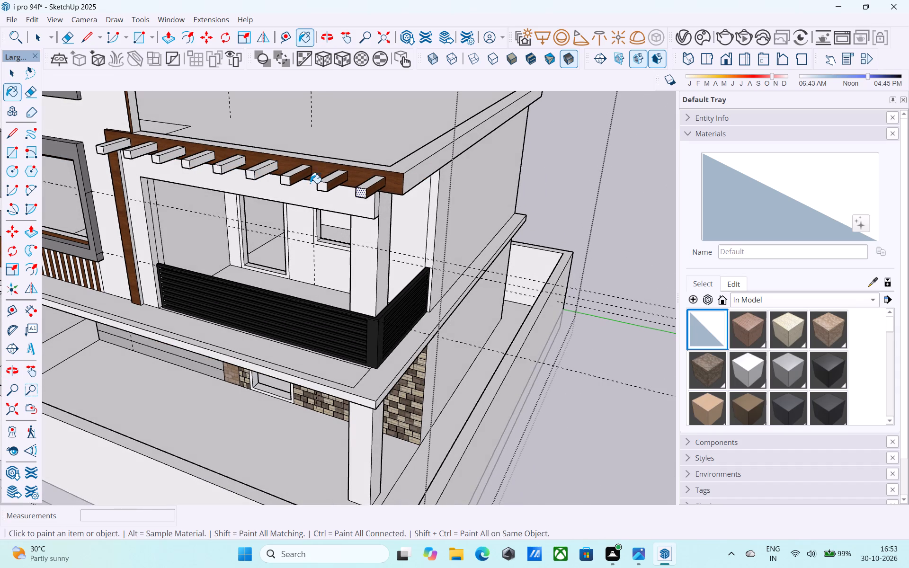
click(299, 174)
click(334, 180)
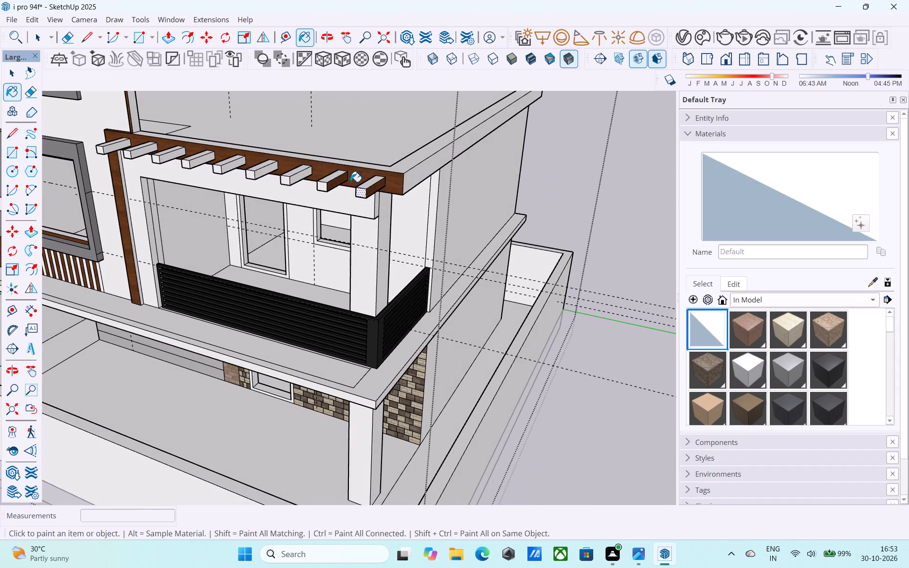
click(340, 183)
click(371, 191)
Paint the undersides of all nine rafters with the Default material.
scroll(370, 193, down, 4)
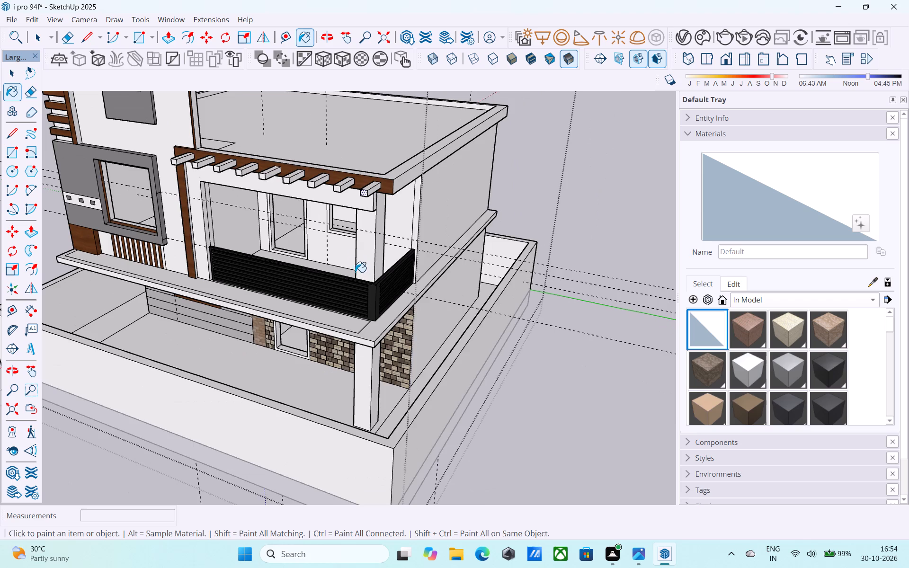
scroll(355, 255, down, 6)
middle_drag(355, 255, 395, 156)
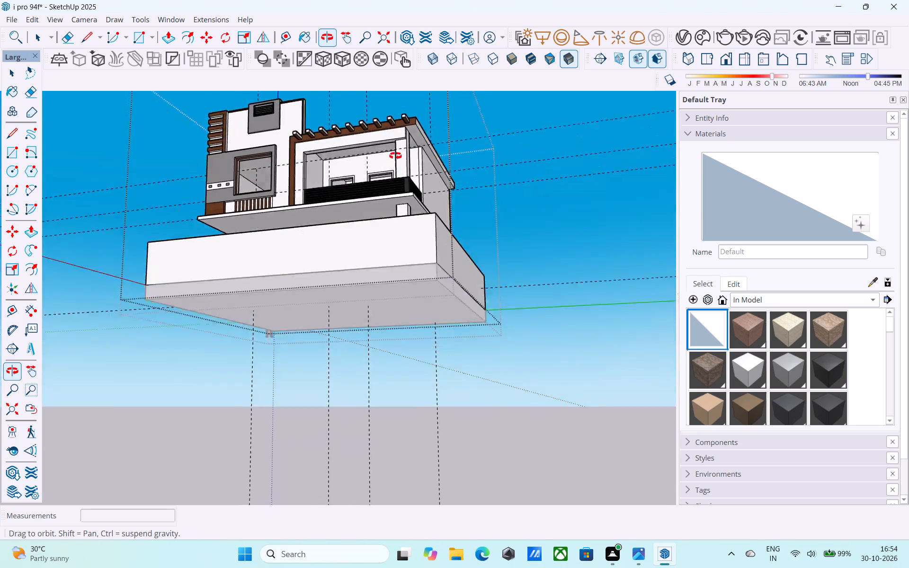
middle_drag(395, 156, 395, 152)
scroll(383, 100, up, 8)
shift+middle_drag(393, 122, 445, 228)
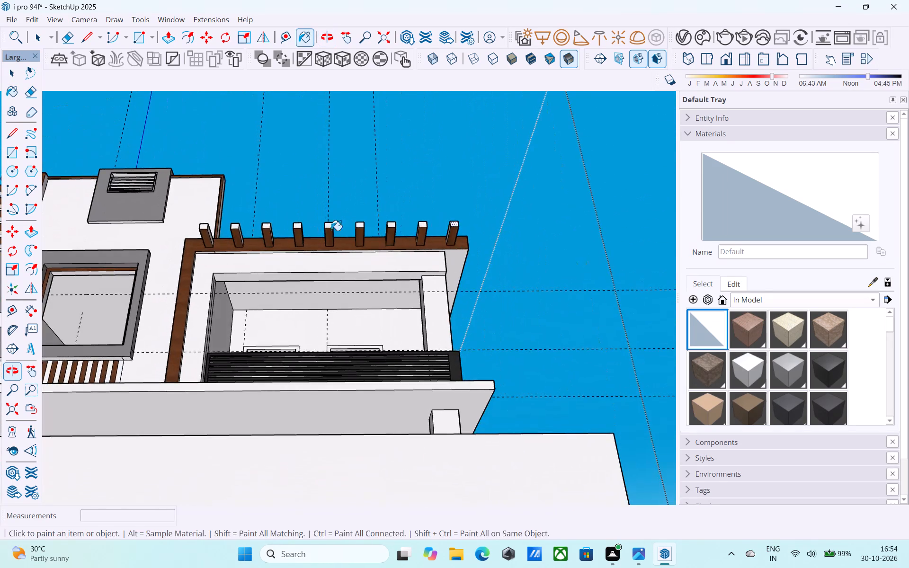
scroll(180, 219, up, 5)
click(214, 252)
click(263, 225)
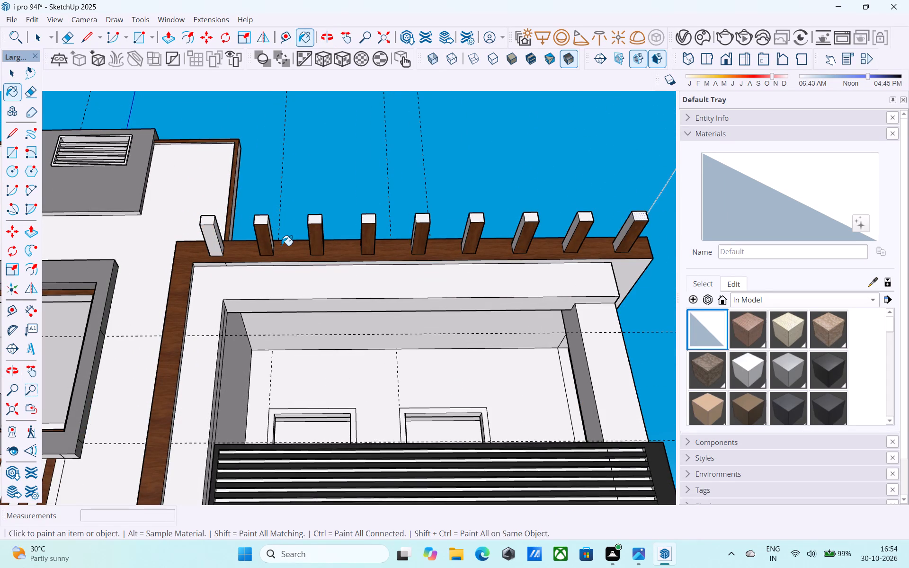
click(267, 237)
click(312, 234)
click(367, 234)
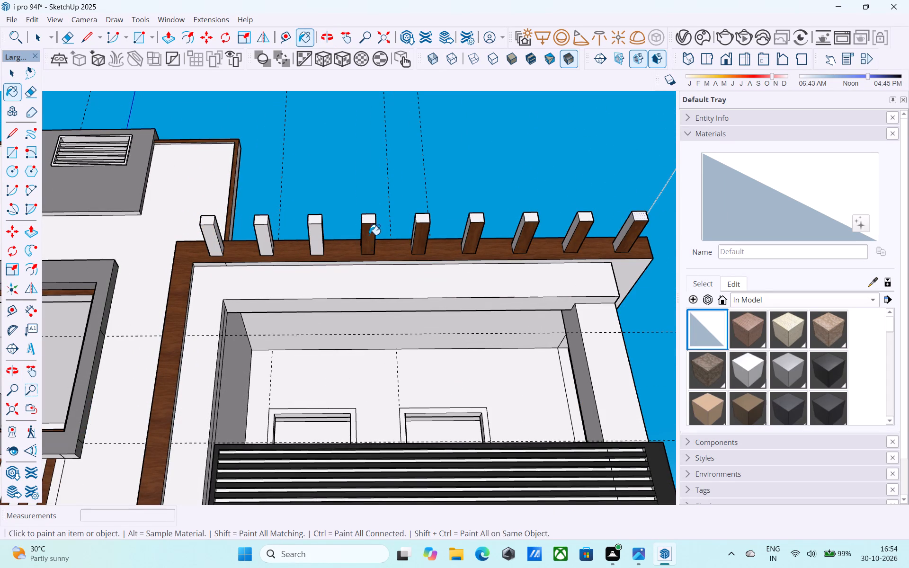
click(414, 239)
click(417, 237)
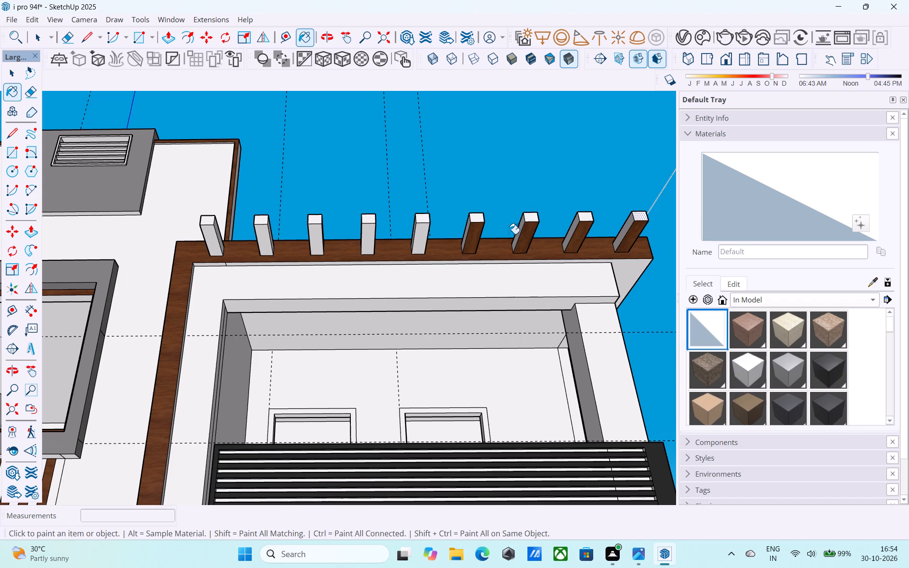
click(475, 232)
click(527, 238)
click(577, 237)
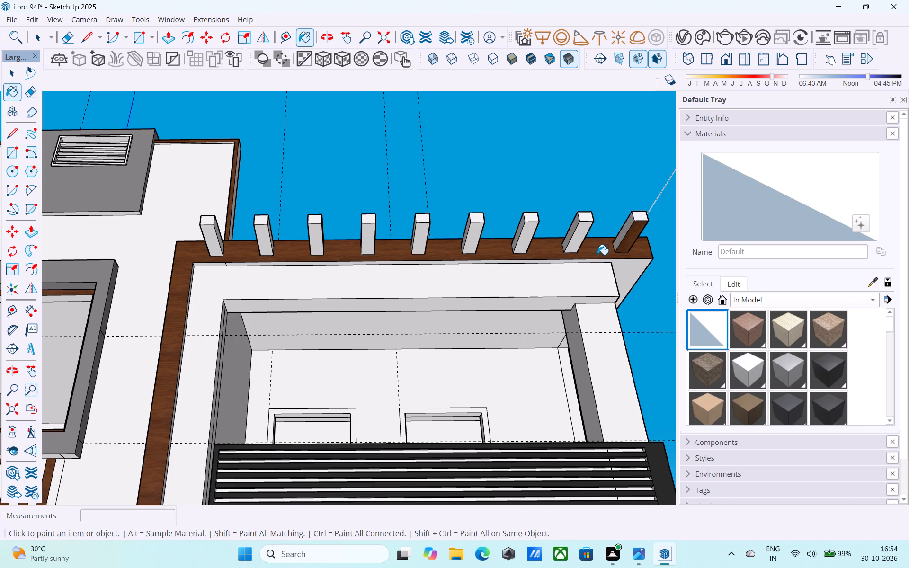
drag(633, 231, 637, 231)
Paint the upper balcony's back wall around the door and window with the ThomThom - Complexion2 material.
scroll(568, 237, down, 10)
middle_drag(381, 251, 327, 371)
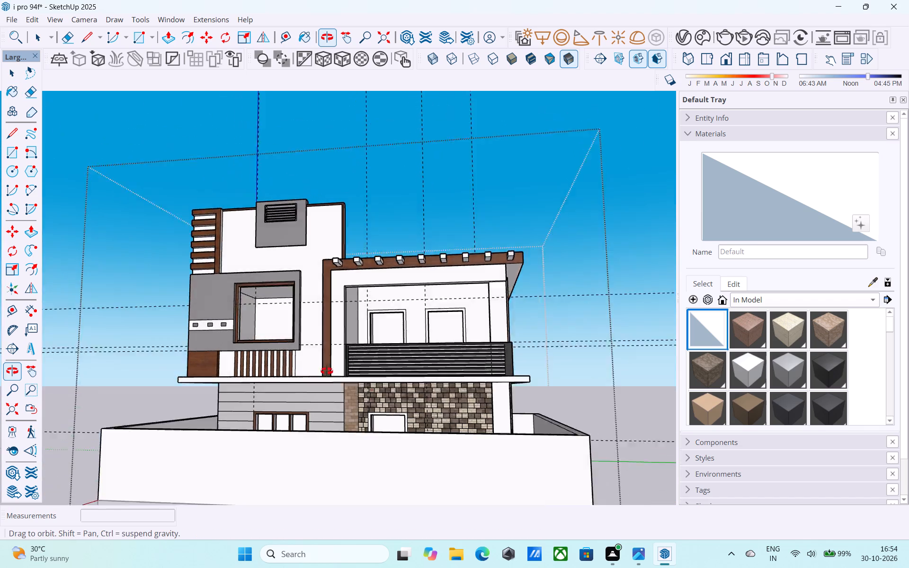
middle_drag(327, 371, 313, 411)
scroll(373, 362, up, 6)
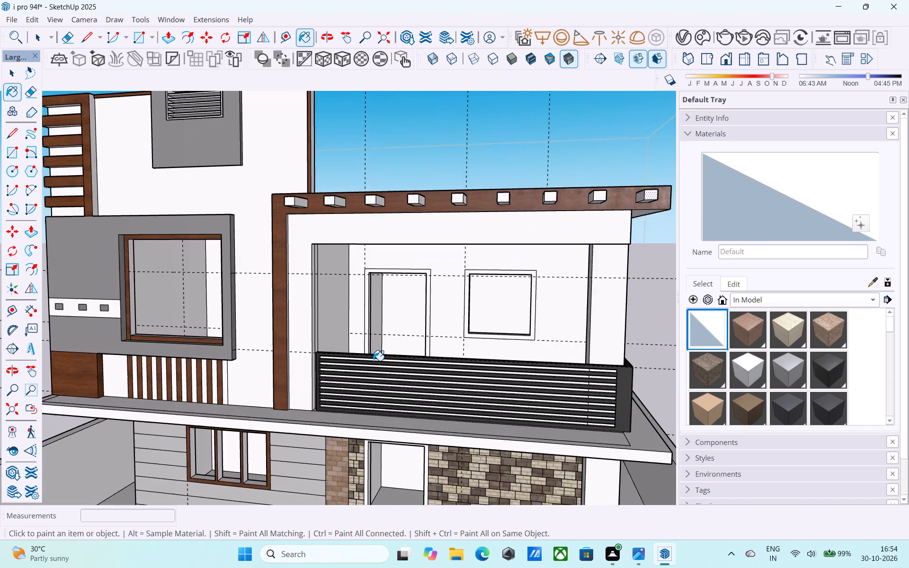
scroll(388, 333, down, 6)
scroll(320, 278, down, 4)
middle_drag(320, 280, 386, 319)
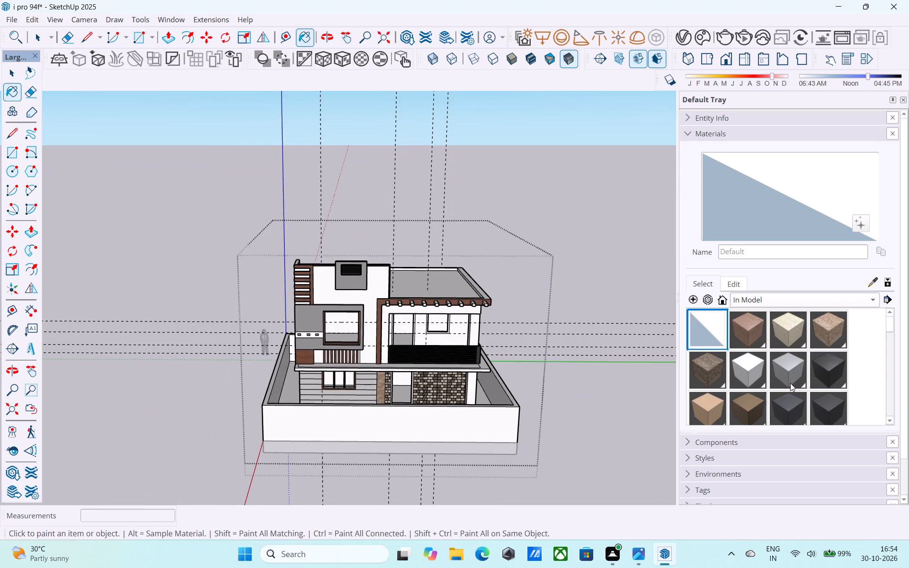
scroll(790, 383, down, 5)
scroll(789, 380, up, 2)
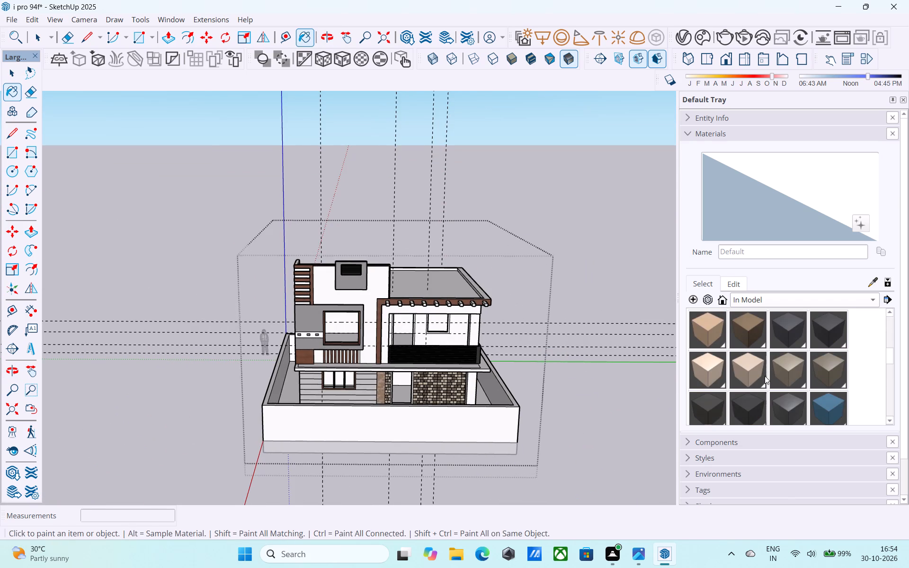
click(756, 373)
middle_drag(490, 356, 459, 335)
scroll(436, 327, up, 2)
middle_drag(415, 311, 389, 293)
scroll(392, 288, up, 2)
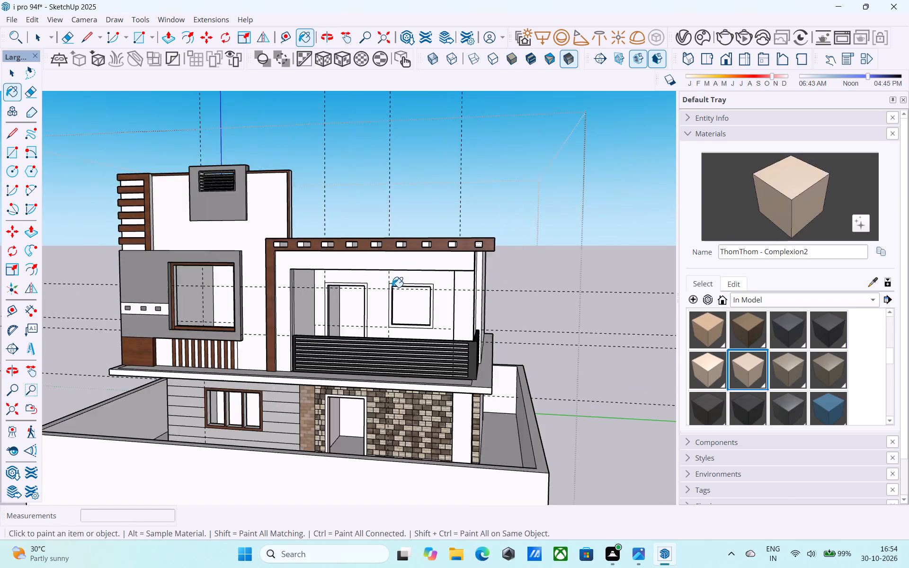
scroll(392, 287, up, 5)
click(375, 281)
scroll(376, 292, down, 6)
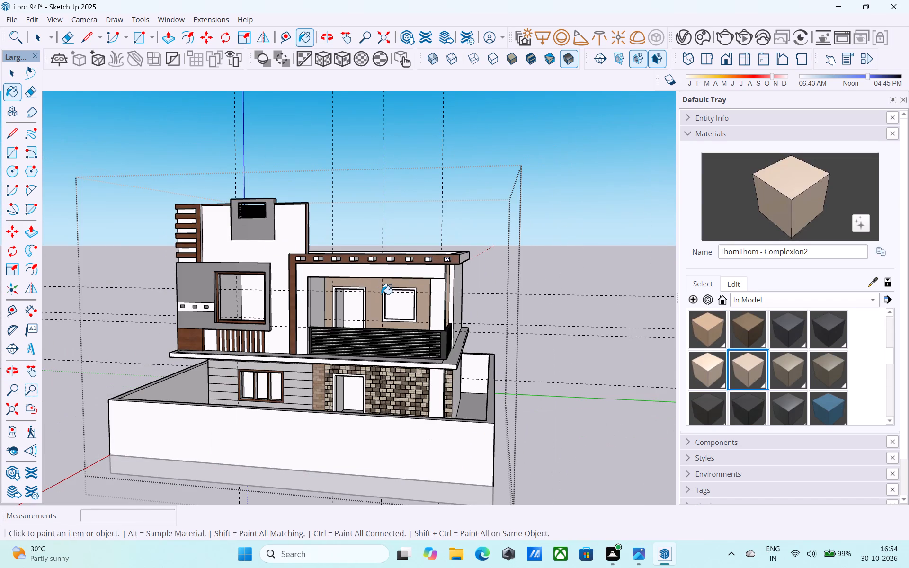
Paint the frames of the upper balcony's door and window with the Wood_Veneer_15_1K material.
scroll(390, 285, down, 5)
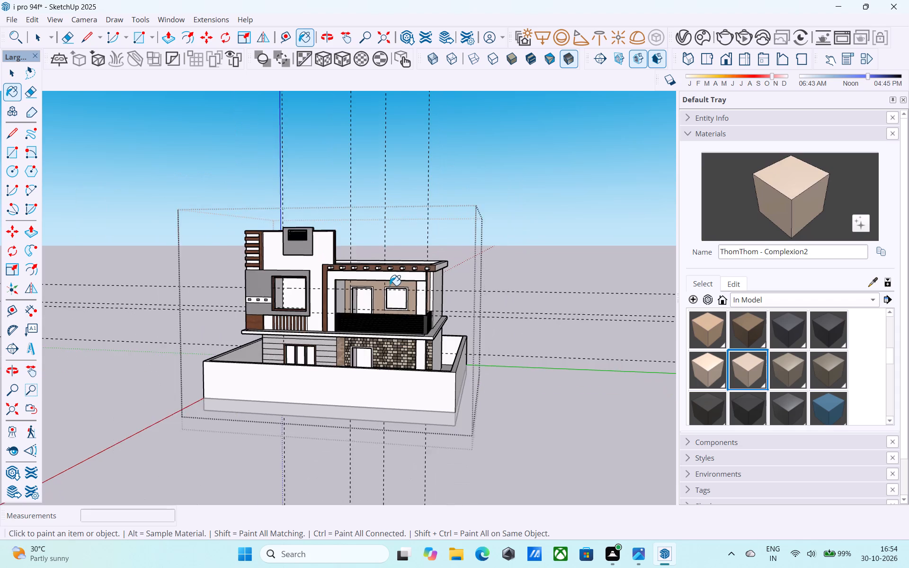
middle_drag(358, 316, 378, 347)
scroll(297, 314, up, 3)
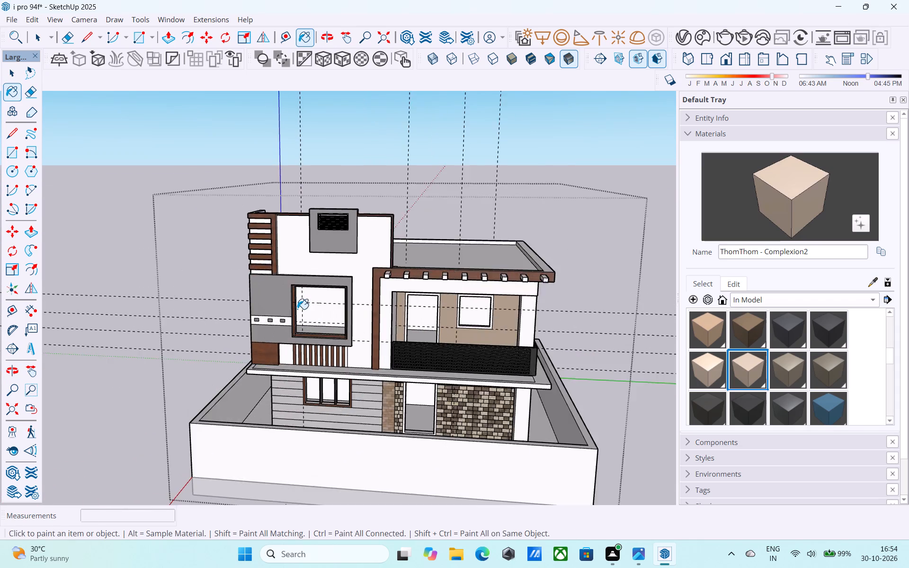
scroll(297, 309, up, 9)
key(space)
scroll(314, 291, down, 6)
middle_drag(320, 293, 302, 281)
scroll(746, 322, down, 4)
click(717, 362)
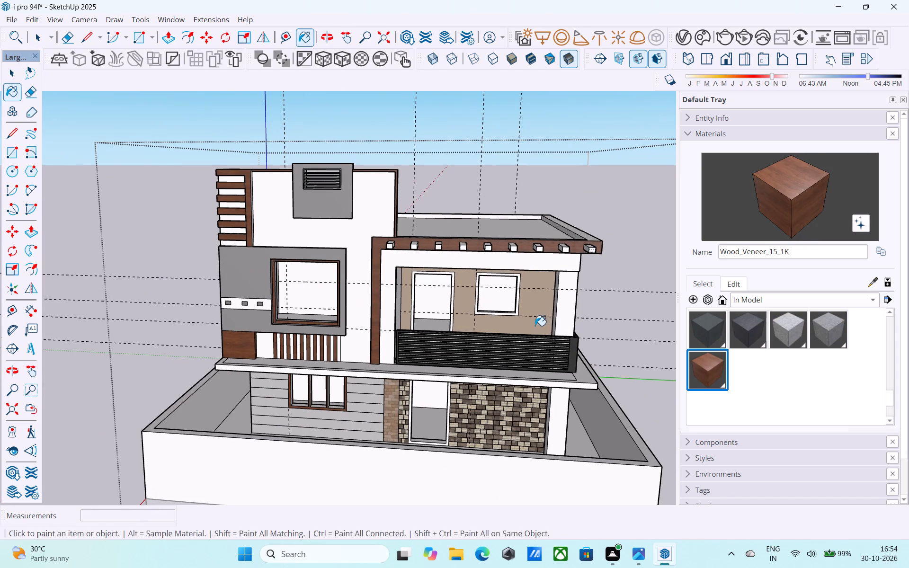
middle_drag(534, 325, 566, 371)
scroll(480, 314, up, 10)
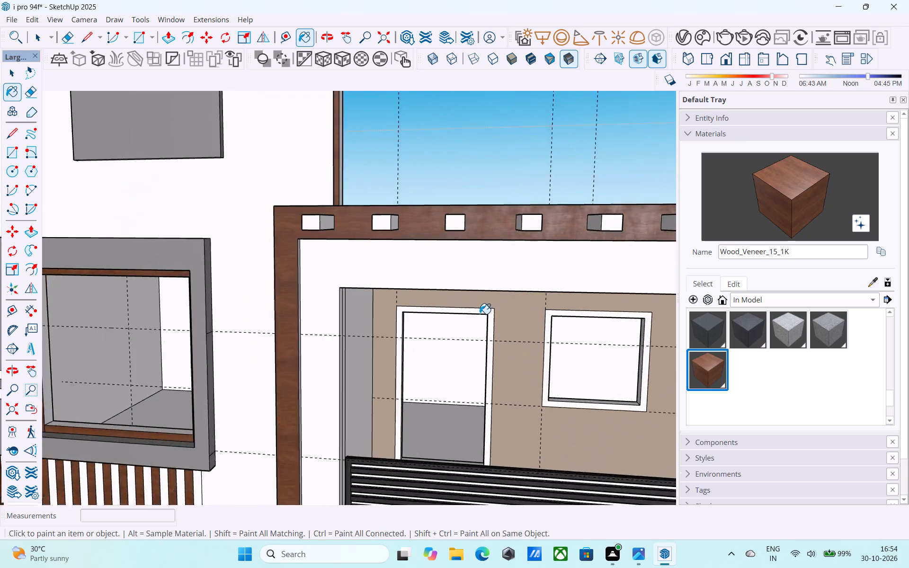
scroll(480, 314, up, 1)
click(480, 310)
scroll(489, 305, down, 5)
middle_drag(489, 308, 561, 366)
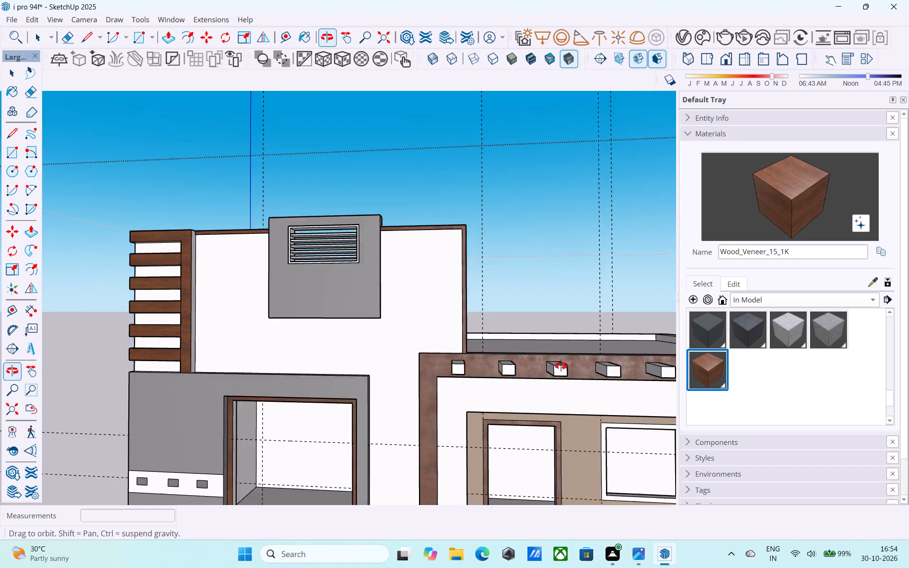
middle_drag(561, 366, 456, 280)
scroll(499, 335, up, 7)
click(472, 312)
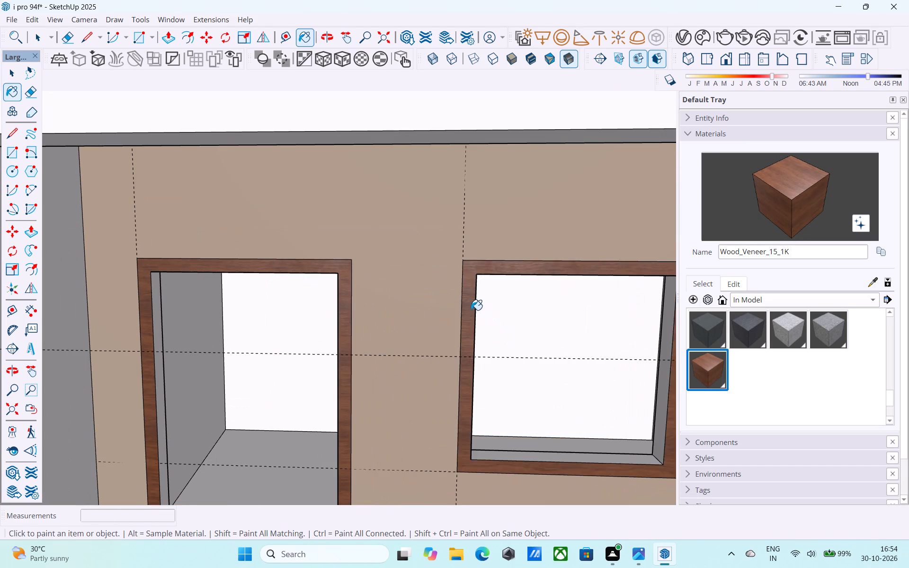
Paint the ground-floor door frame in the stone-clad wall with Wood_Veneer_15_1K.
scroll(471, 310, down, 11)
shift+middle_drag(433, 407, 455, 244)
scroll(375, 355, up, 5)
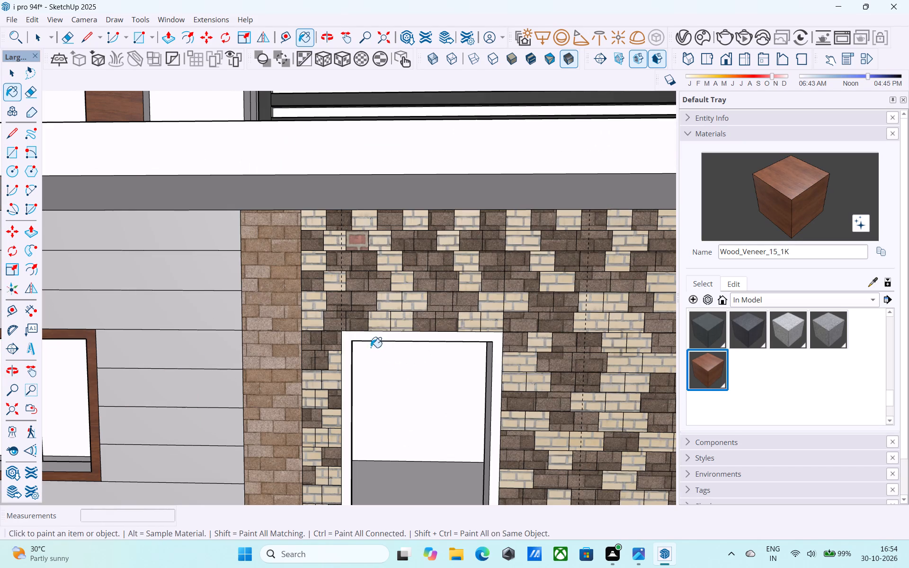
click(358, 337)
Draw a rectangle across the large upper-floor window opening, between opposite corners of the frame's back inner edge, as a glass pane.
scroll(359, 337, down, 10)
middle_drag(359, 335, 448, 448)
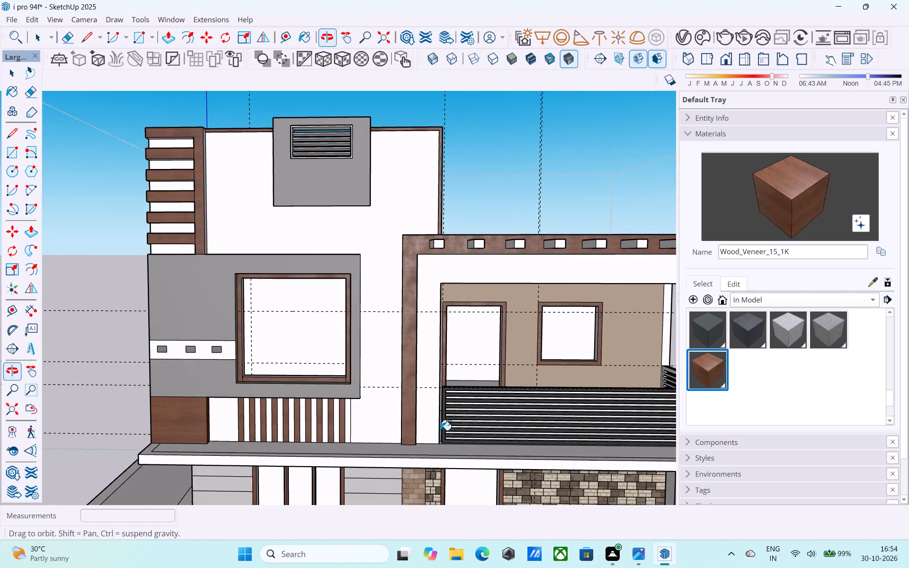
middle_drag(330, 342, 388, 327)
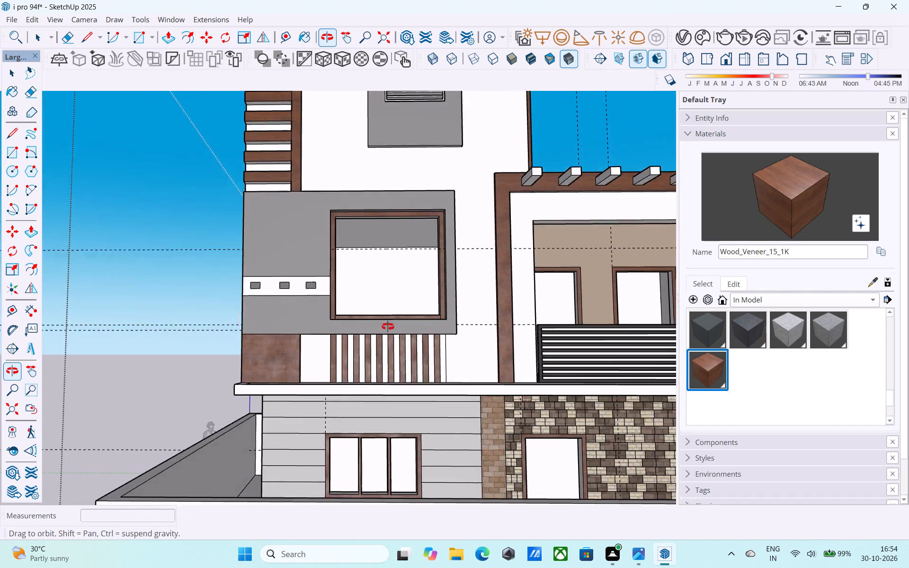
middle_drag(388, 327, 372, 288)
middle_drag(315, 214, 240, 407)
scroll(209, 311, up, 4)
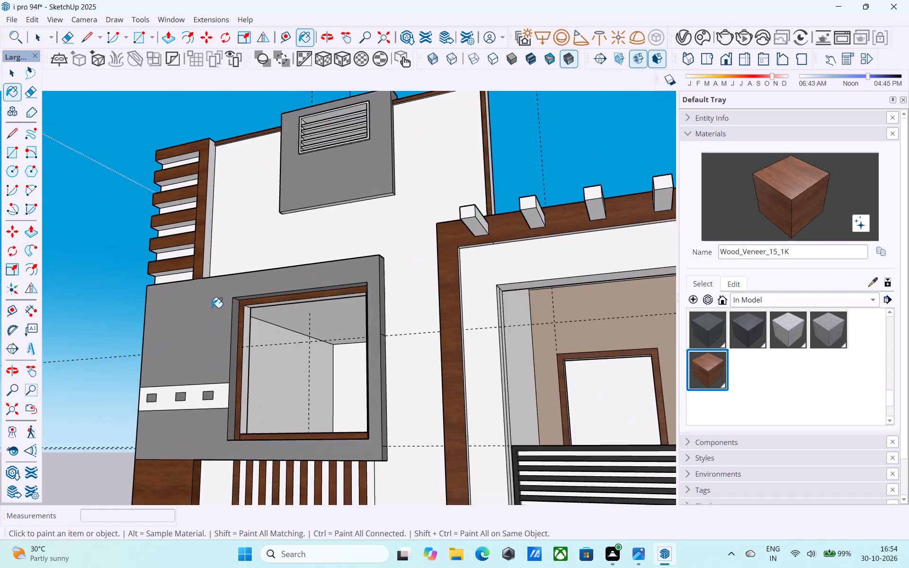
shift+middle_drag(264, 319, 233, 295)
key(r)
scroll(233, 295, up, 4)
click(188, 254)
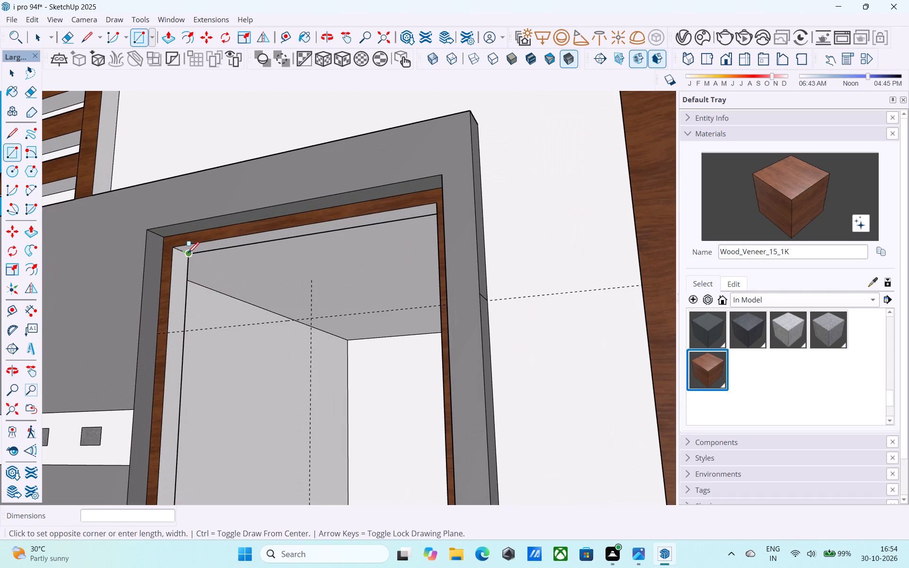
scroll(229, 316, down, 5)
shift+middle_drag(311, 383, 591, 522)
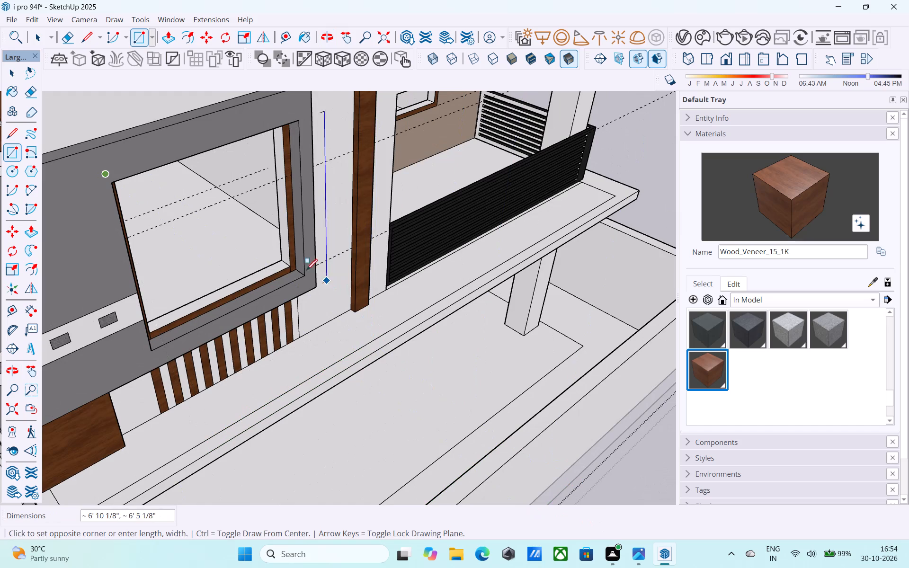
click(283, 257)
Paint the large upper window's new pane with Glass_Basic_01 from the Glass material collection.
scroll(284, 260, down, 2)
shift+middle_drag(285, 260, 207, 220)
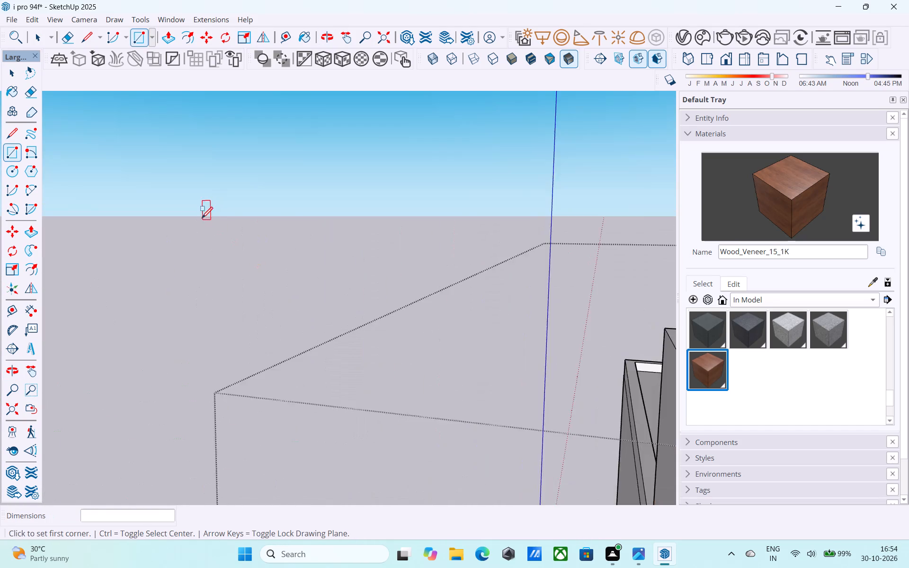
scroll(202, 219, down, 9)
shift+middle_drag(423, 374, 364, 374)
middle_drag(364, 337, 372, 306)
scroll(408, 361, up, 6)
middle_drag(411, 388, 381, 268)
scroll(411, 388, up, 1)
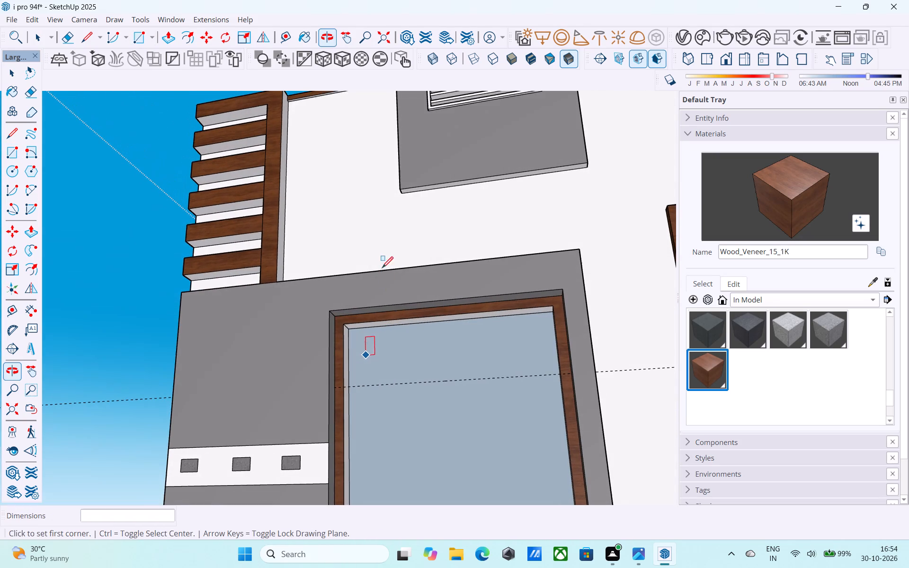
key(space)
click(750, 307)
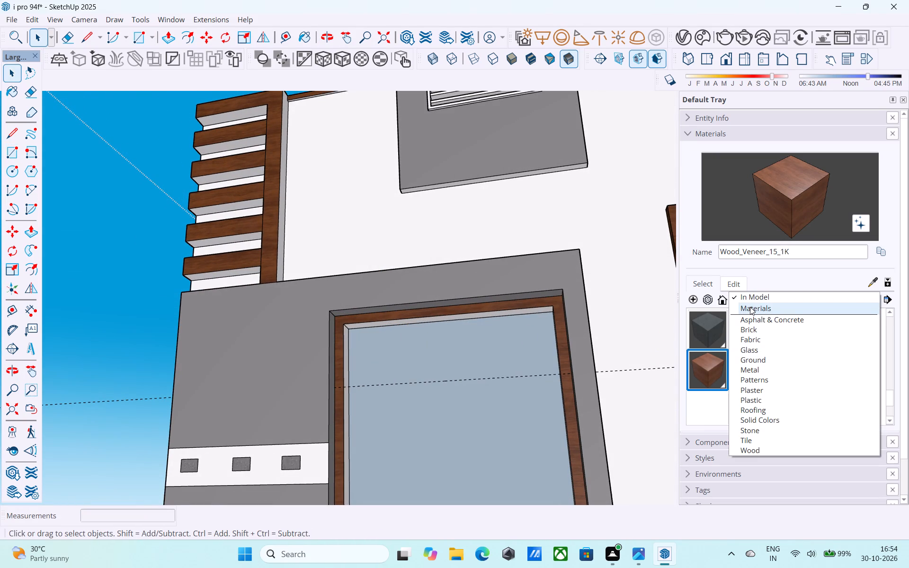
click(753, 296)
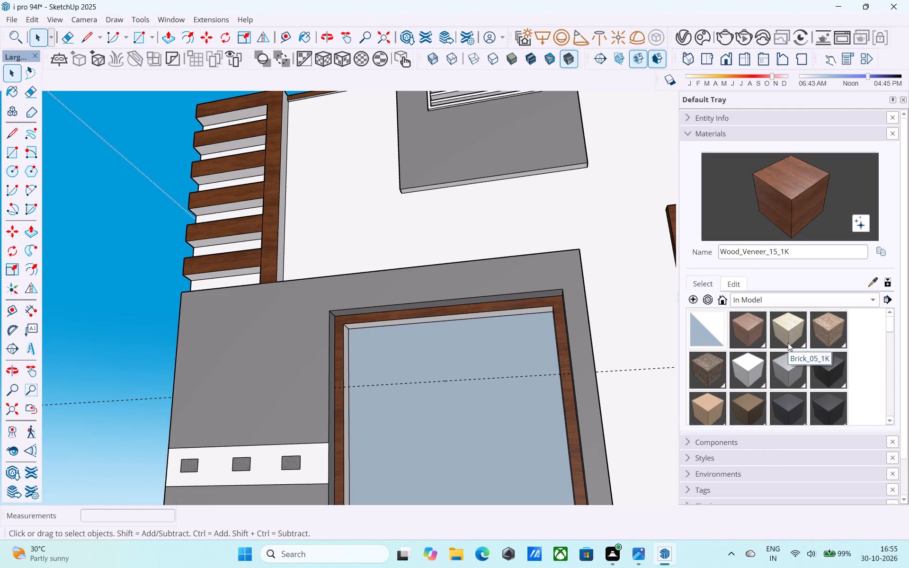
click(758, 296)
click(765, 350)
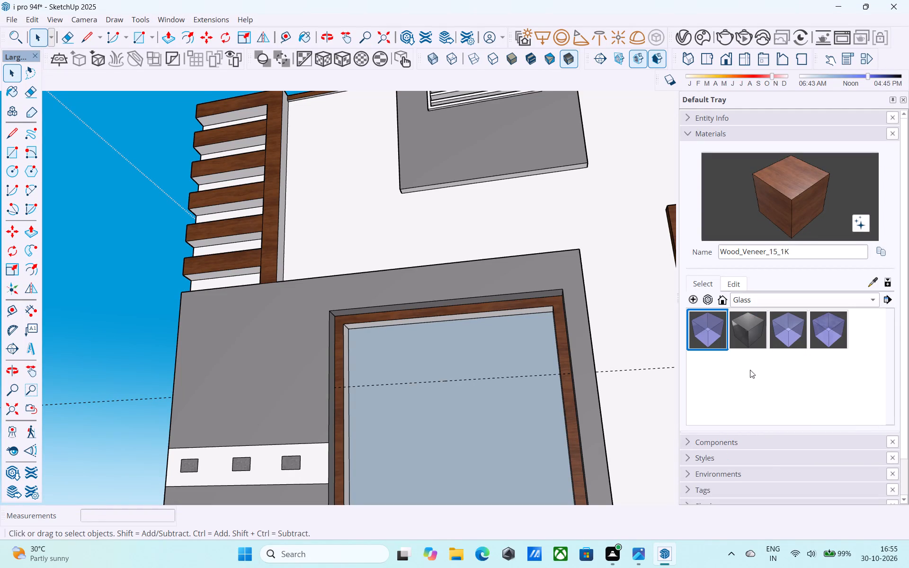
click(709, 330)
click(526, 376)
click(479, 361)
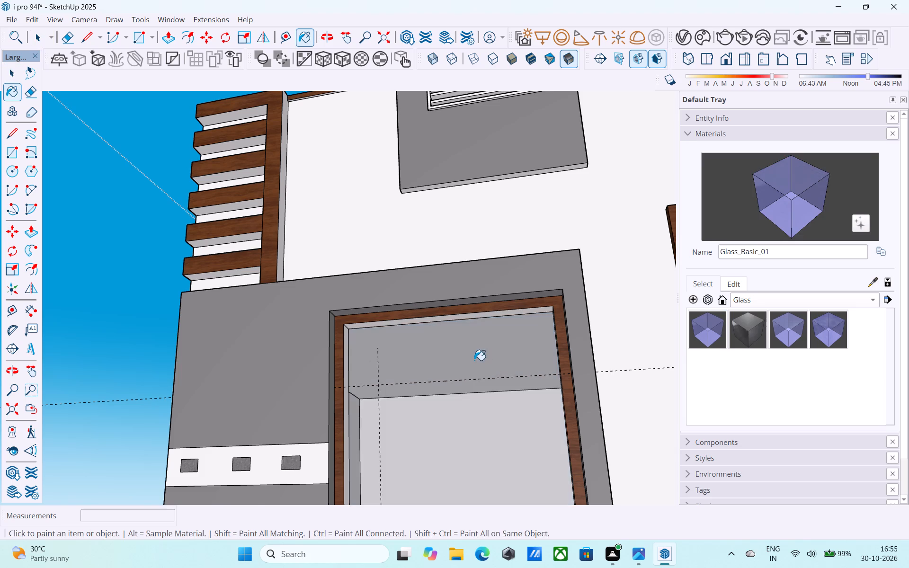
Edit the Glass_Basic_01 material, shifting its colour to a light blue and setting its opacity to 40.
scroll(474, 360, down, 4)
middle_drag(475, 360, 469, 362)
middle_drag(468, 359, 470, 369)
key(space)
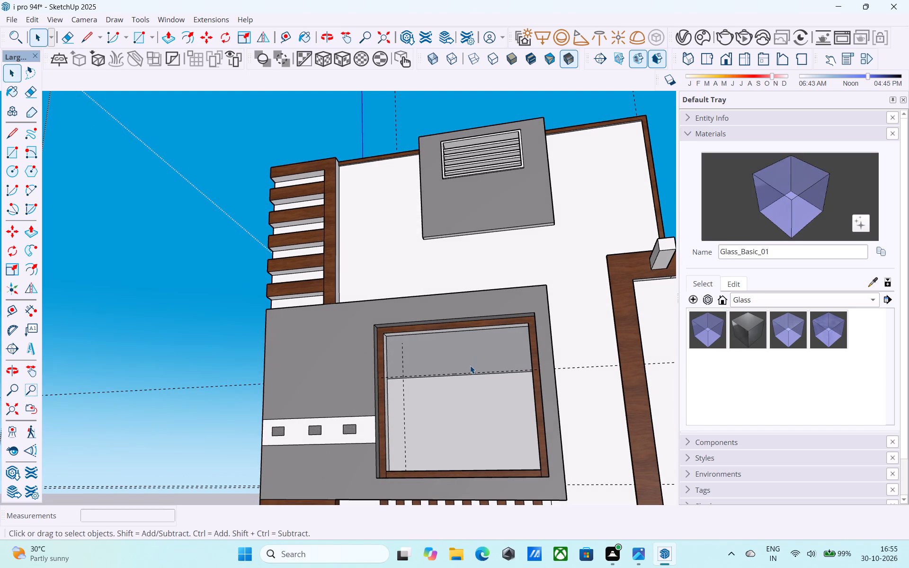
key(r)
key(space)
click(739, 286)
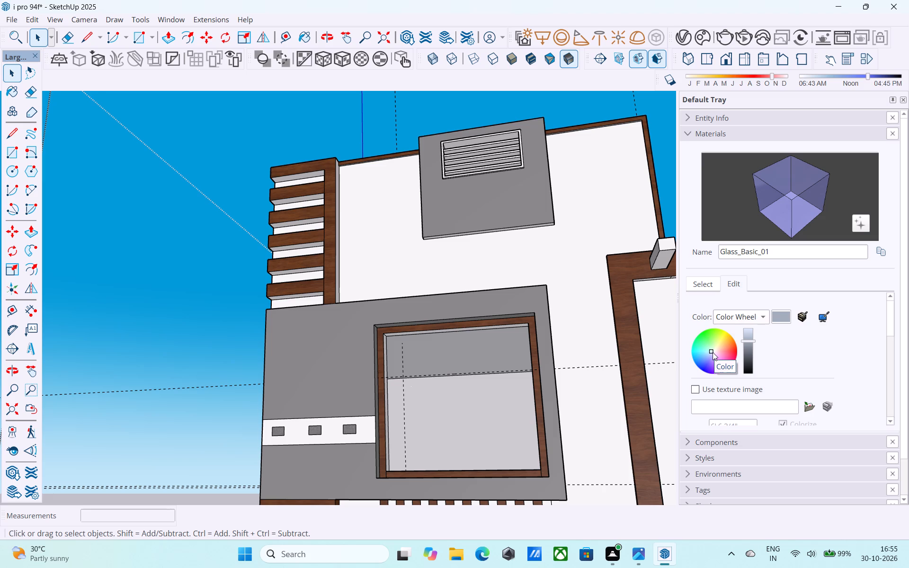
drag(713, 352, 699, 357)
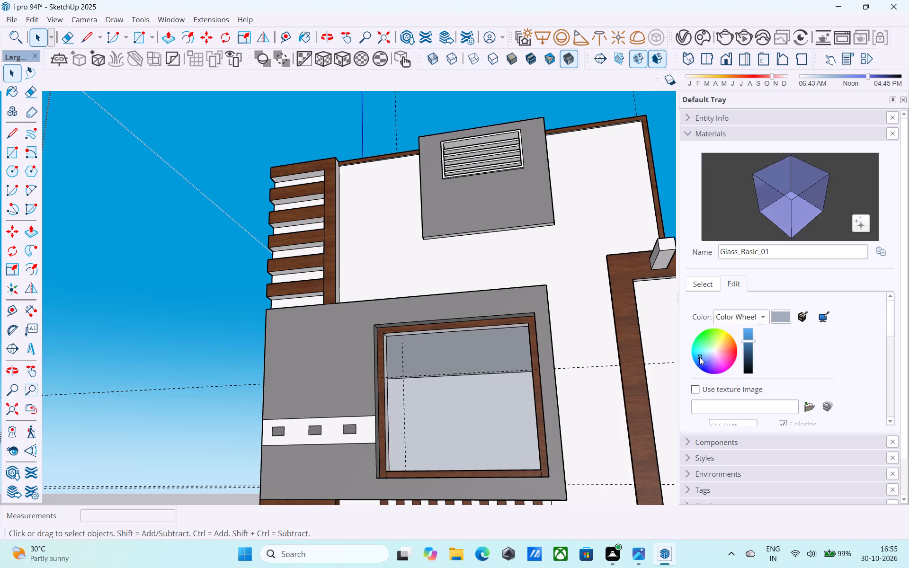
drag(699, 357, 695, 355)
scroll(729, 410, down, 2)
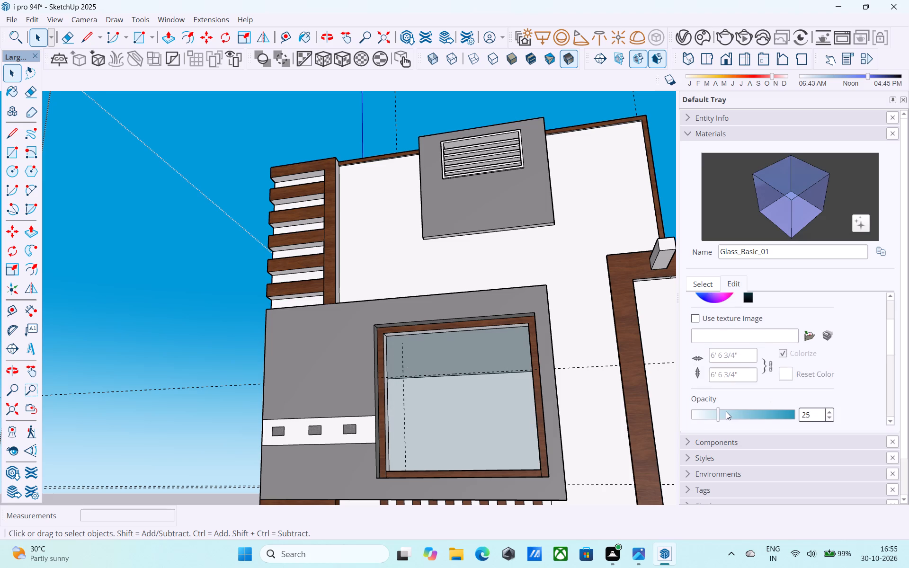
drag(717, 411, 731, 408)
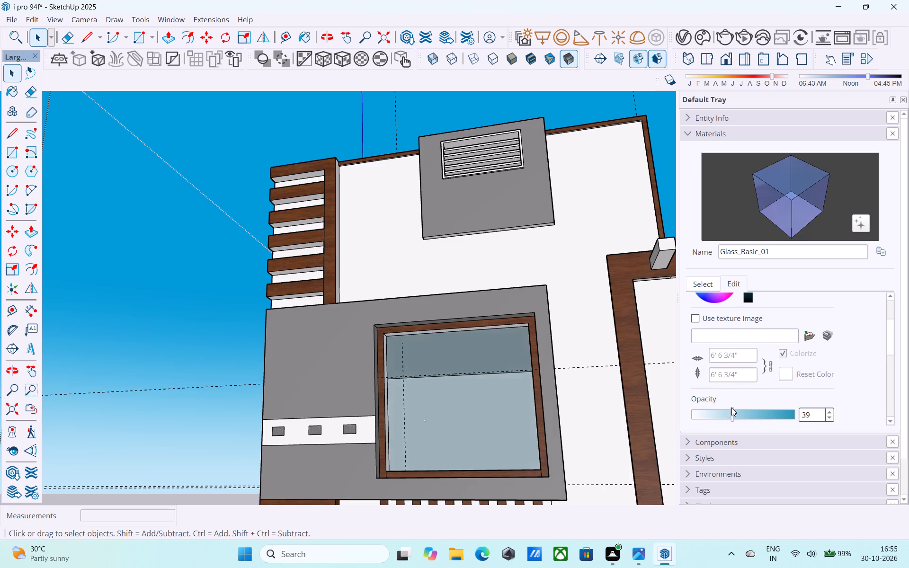
drag(731, 408, 732, 408)
Draw a 5' 6" by 5' 3" rectangle across the large upper window, between opposite corners of the wood frame's front inner edge.
scroll(434, 230, down, 5)
middle_drag(450, 249, 453, 321)
scroll(383, 250, down, 8)
middle_drag(428, 292, 455, 313)
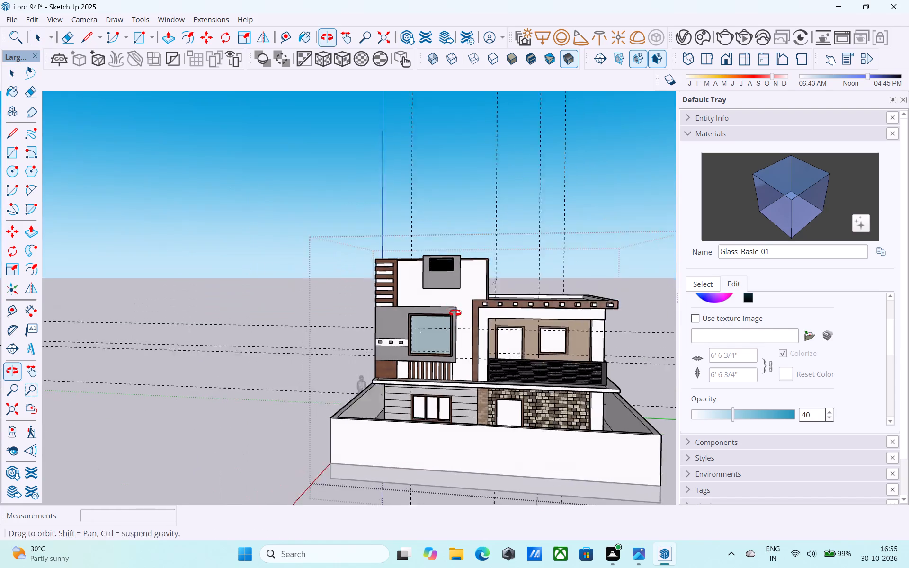
middle_drag(455, 313, 455, 313)
scroll(447, 327, up, 7)
middle_drag(431, 328, 377, 282)
key(r)
scroll(356, 269, up, 8)
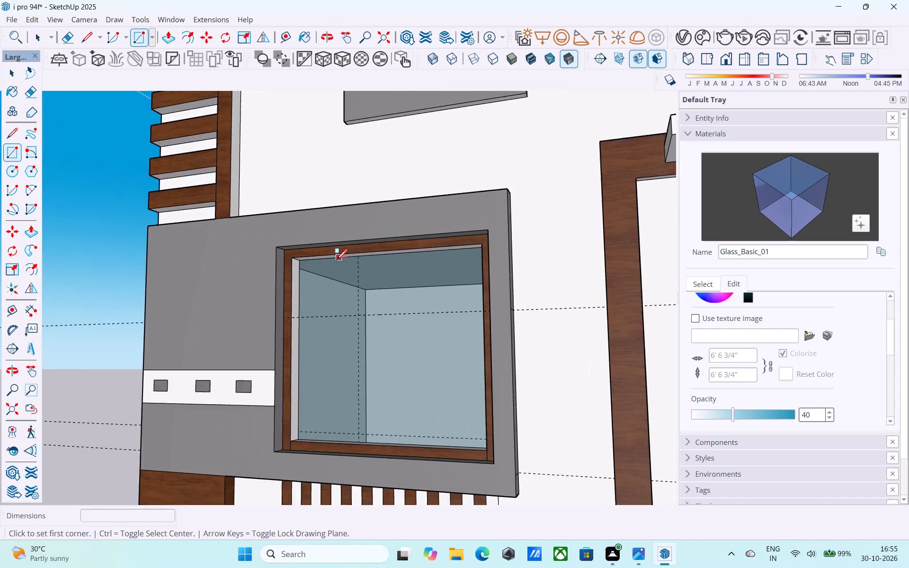
scroll(336, 261, up, 3)
click(279, 256)
scroll(303, 279, down, 5)
middle_drag(390, 355, 392, 327)
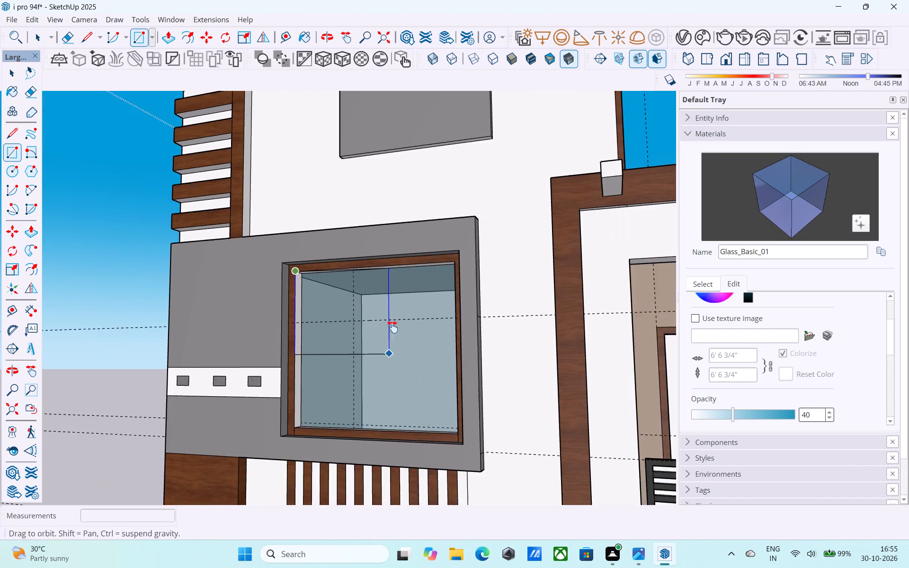
middle_drag(392, 327, 564, 334)
scroll(459, 300, up, 5)
click(402, 280)
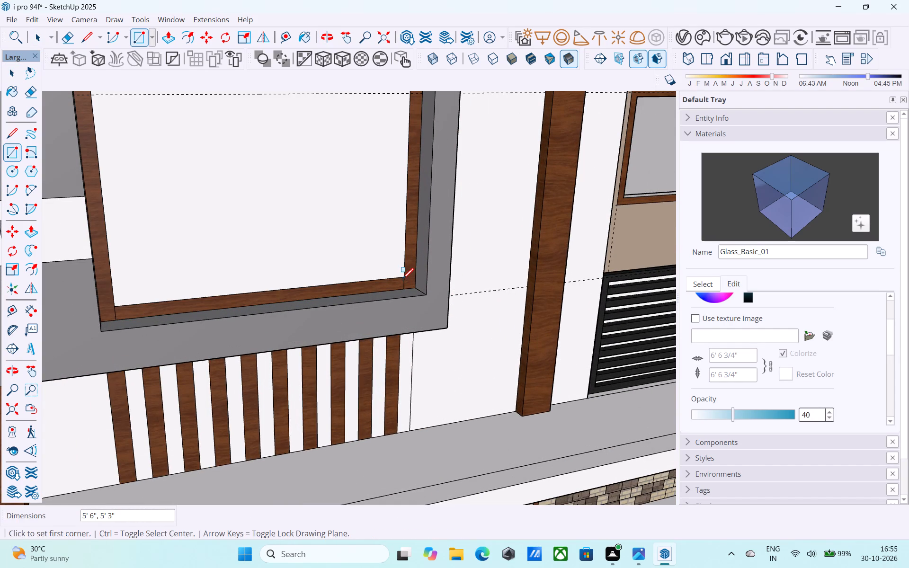
Paint the new front pane of the large upper window with Glass_Basic_01.
click(773, 192)
click(310, 209)
Return to a view of the whole house front and save the model.
scroll(590, 237, down, 3)
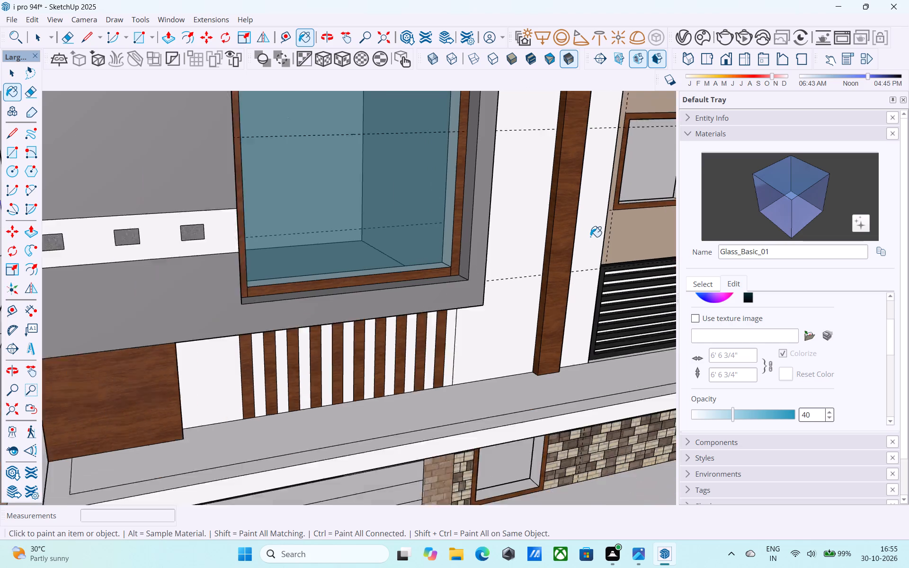
scroll(590, 237, down, 3)
scroll(552, 248, down, 2)
middle_drag(528, 260, 373, 267)
scroll(334, 259, down, 5)
middle_drag(356, 246, 369, 224)
scroll(376, 217, down, 11)
middle_drag(410, 231, 415, 218)
scroll(435, 199, up, 3)
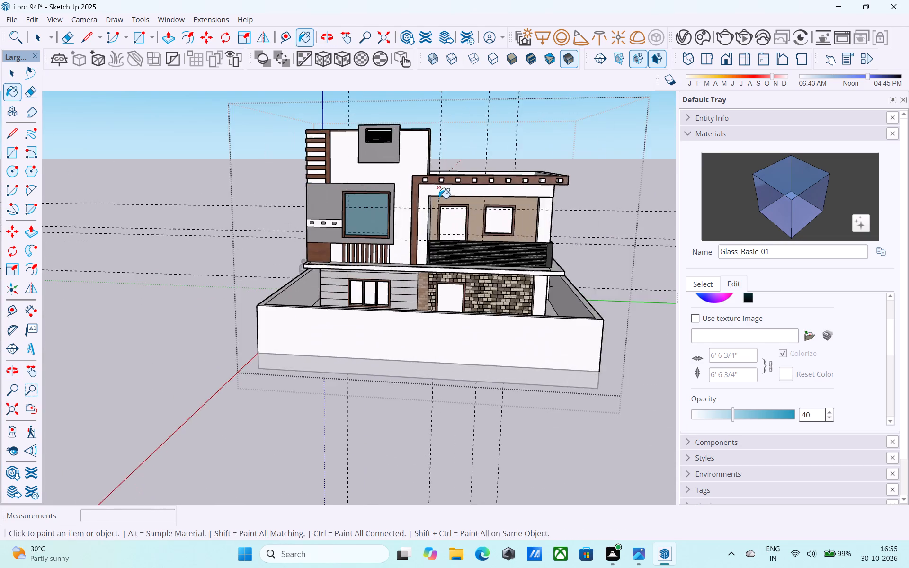
scroll(439, 198, up, 6)
key(space)
key(ctrl+s)
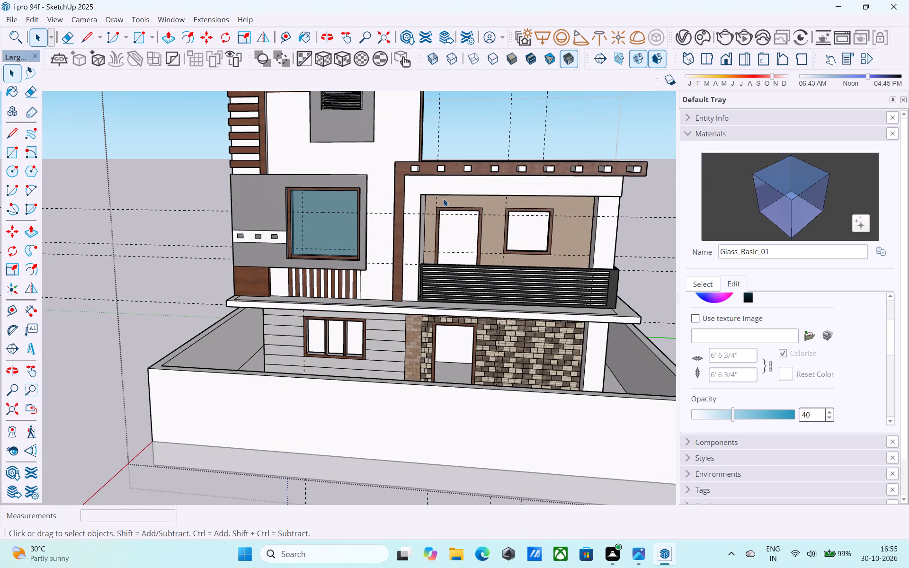
Examine the painted house exterior from the front and side, including its doors, windows and balcony.
scroll(443, 198, down, 5)
middle_drag(439, 203, 424, 199)
scroll(435, 208, up, 6)
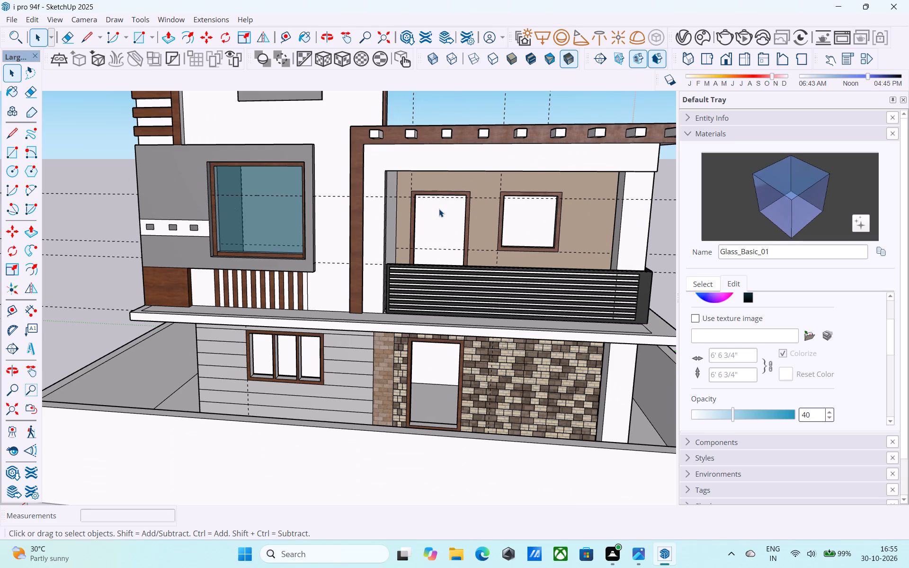
scroll(438, 212, down, 7)
middle_drag(451, 246, 448, 255)
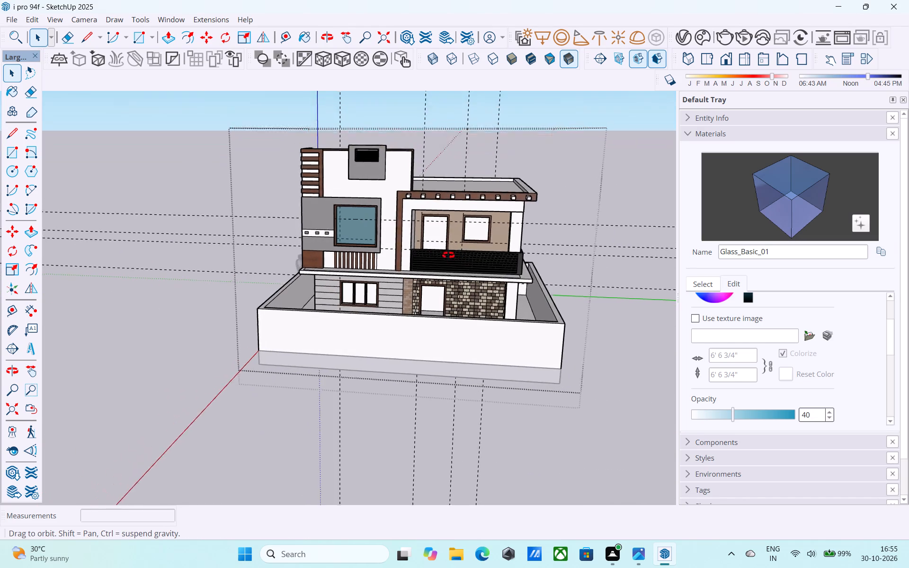
middle_drag(448, 255, 390, 245)
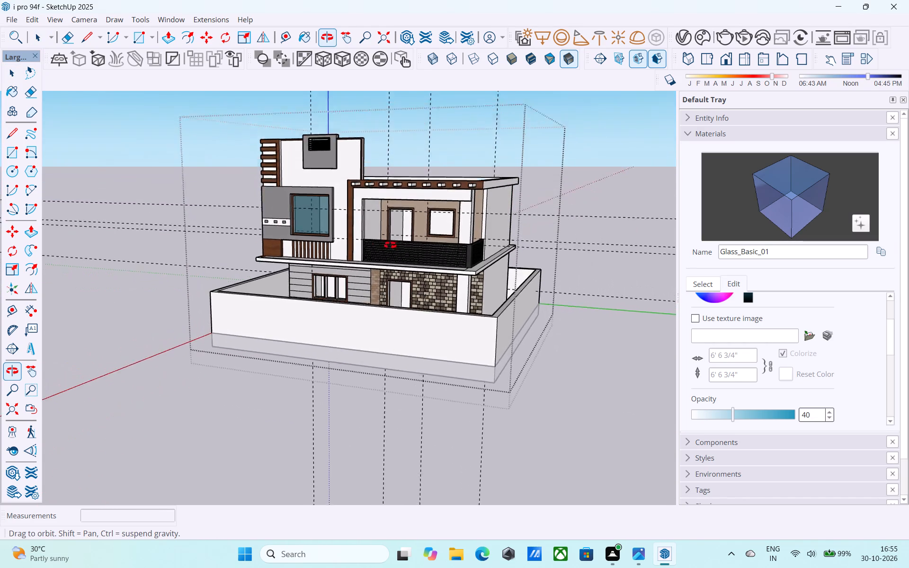
middle_drag(390, 245, 461, 265)
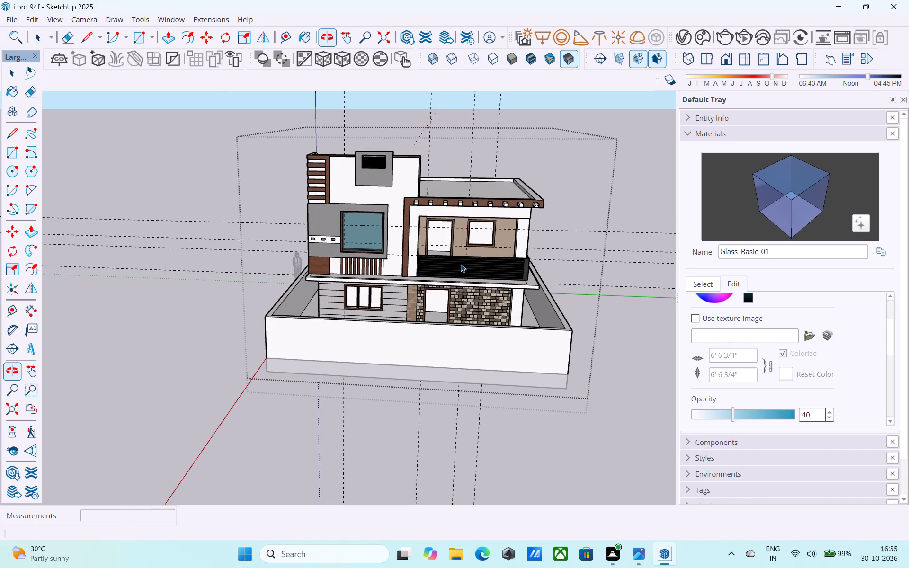
scroll(464, 246, down, 6)
scroll(446, 287, up, 8)
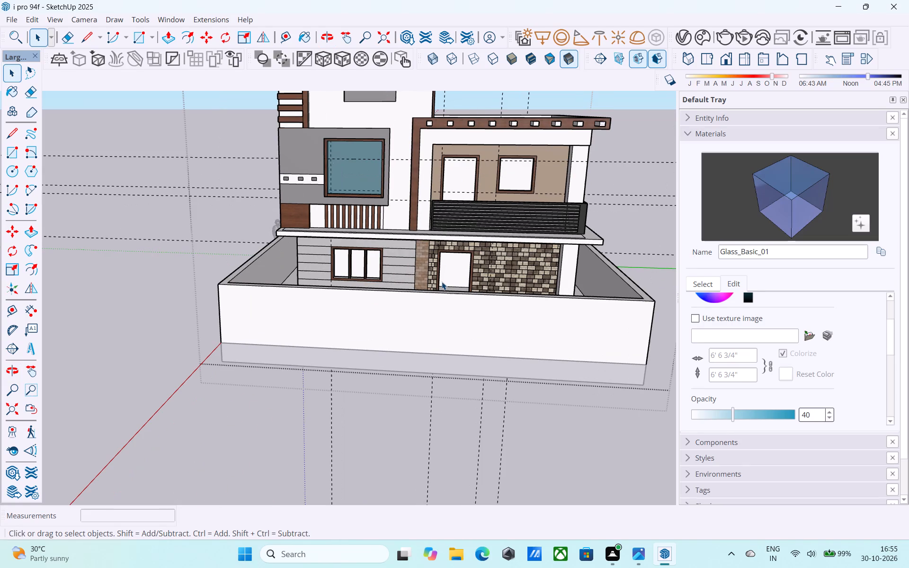
Draw a 9" line across the top of the front boundary wall, from the inner corner on the large-window side to the outer edge.
scroll(472, 265, down, 8)
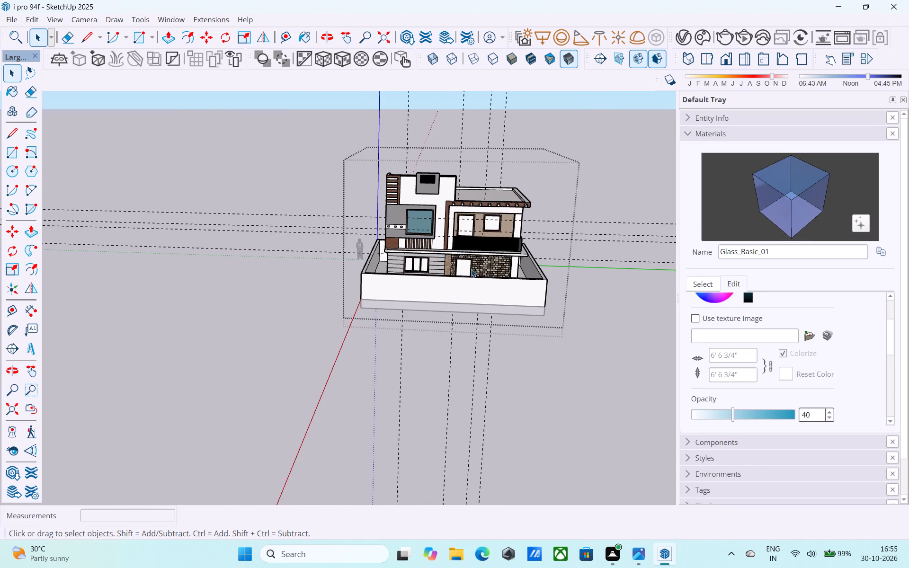
middle_drag(441, 289, 464, 399)
scroll(464, 399, up, 1)
scroll(393, 332, up, 5)
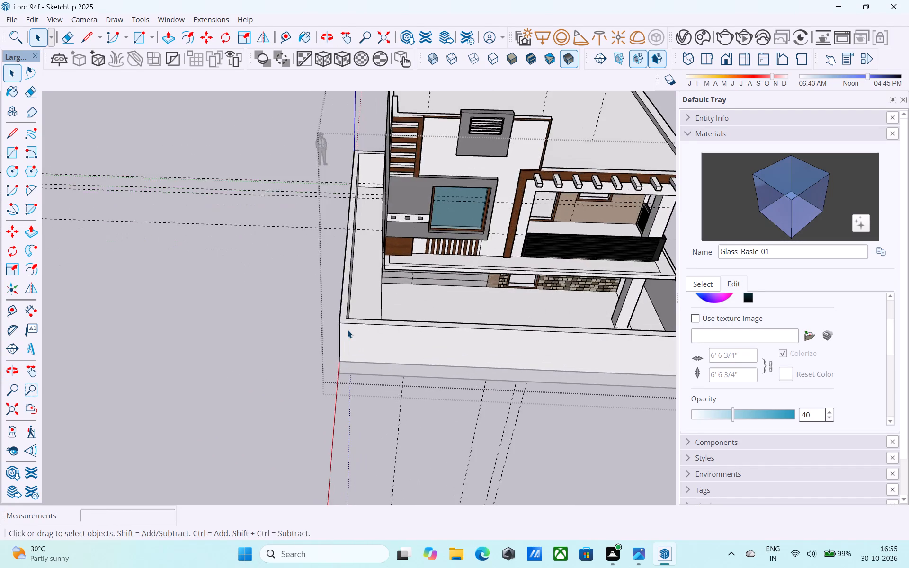
scroll(348, 330, up, 14)
middle_drag(345, 312, 321, 317)
key(l)
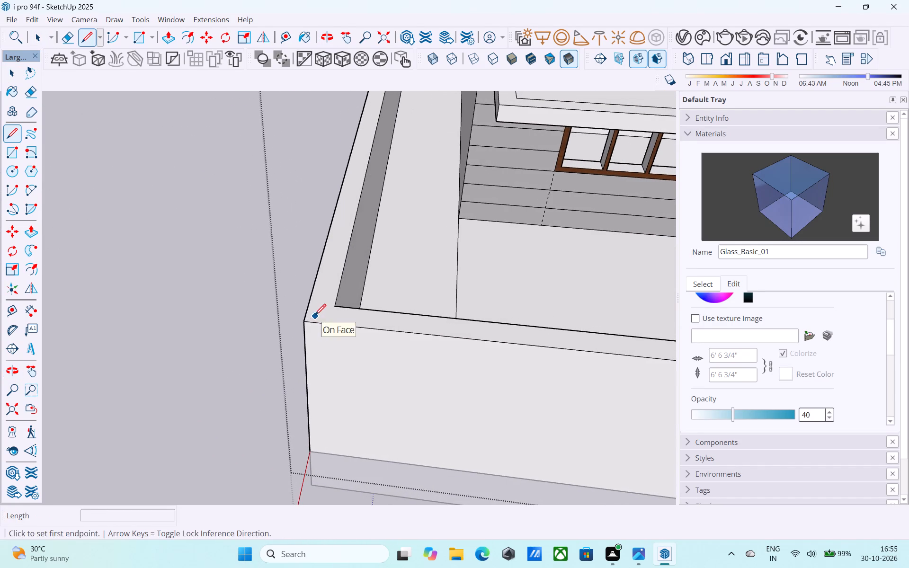
middle_drag(315, 316, 294, 327)
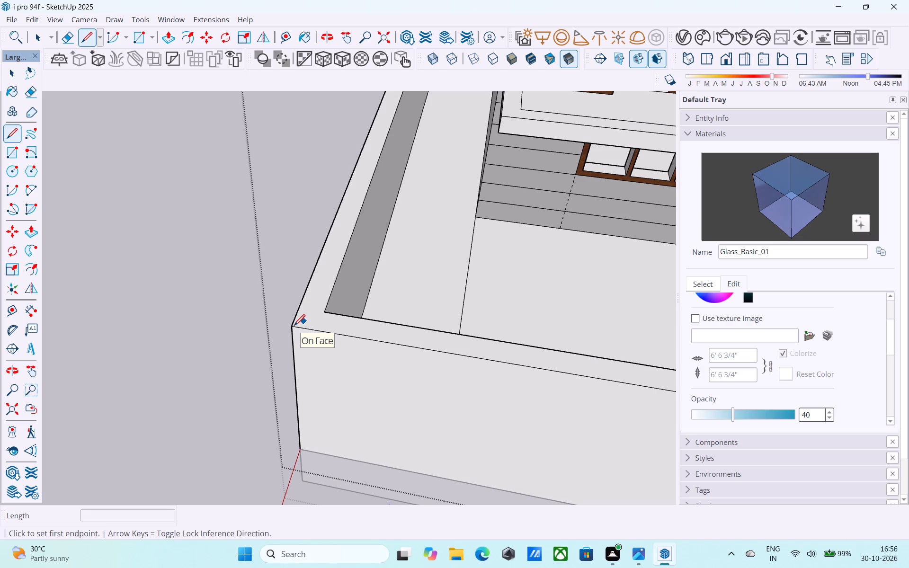
click(324, 312)
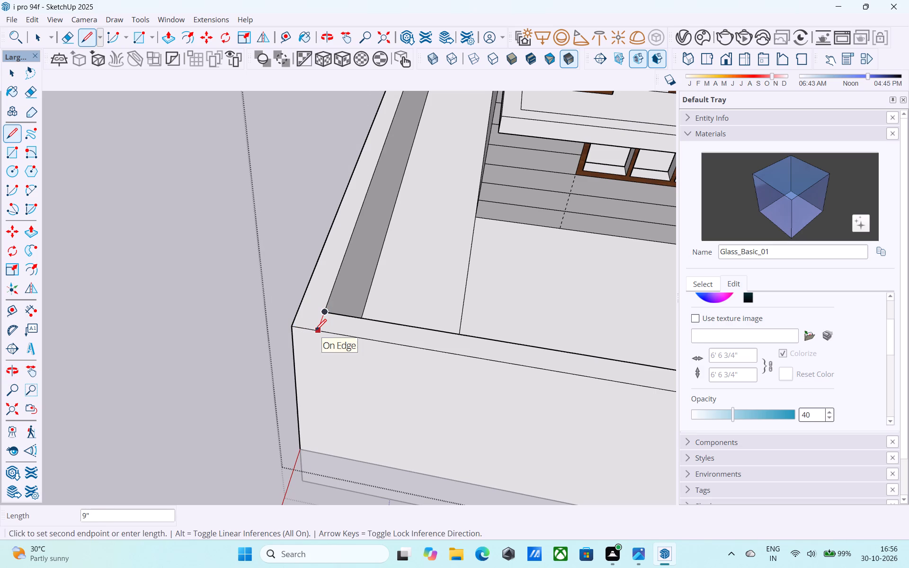
click(315, 331)
key(space)
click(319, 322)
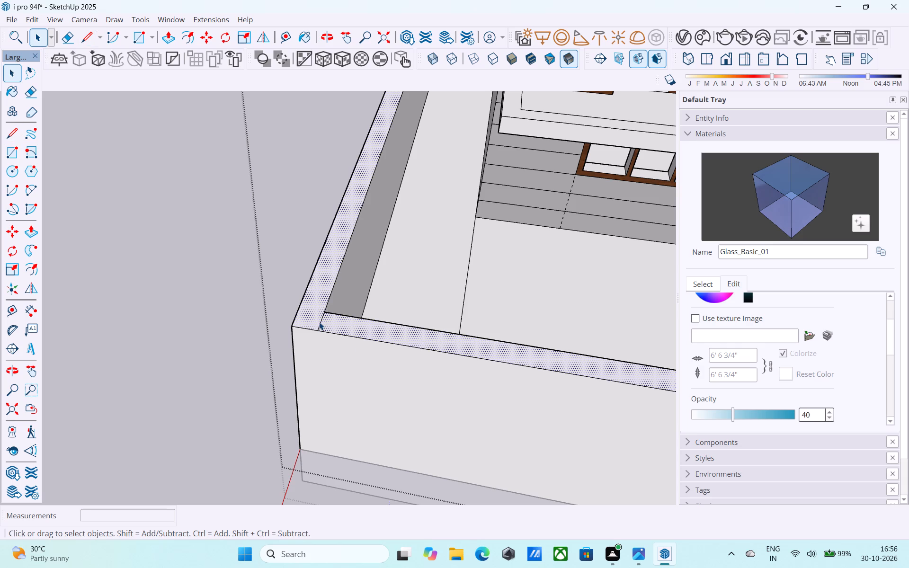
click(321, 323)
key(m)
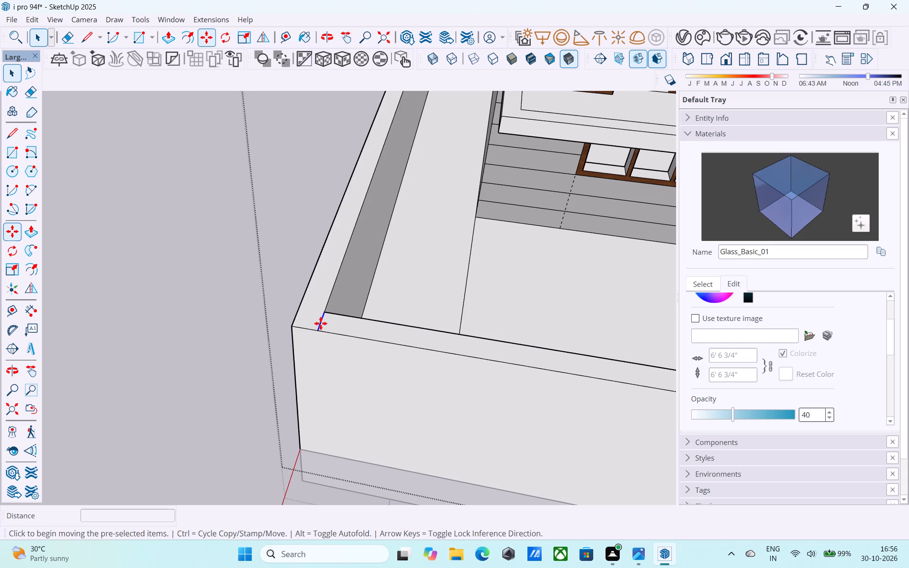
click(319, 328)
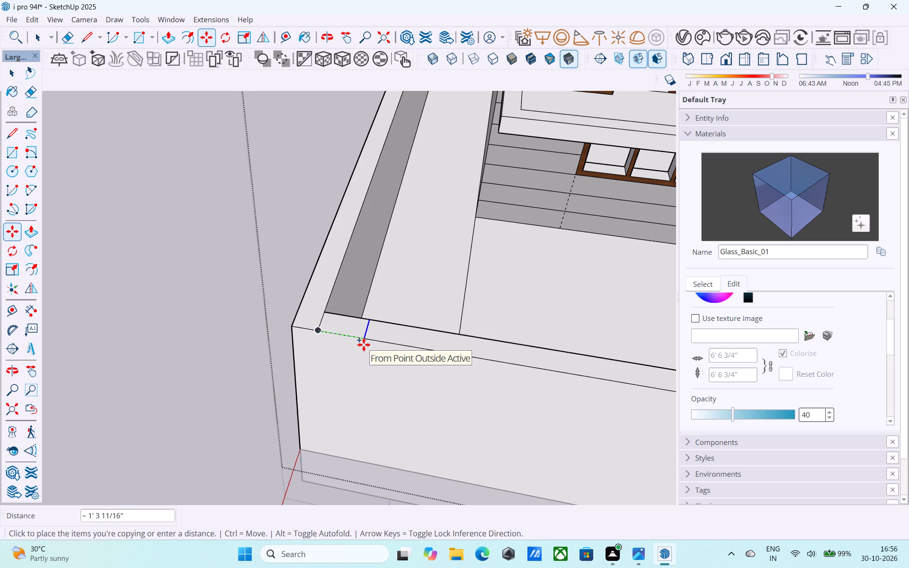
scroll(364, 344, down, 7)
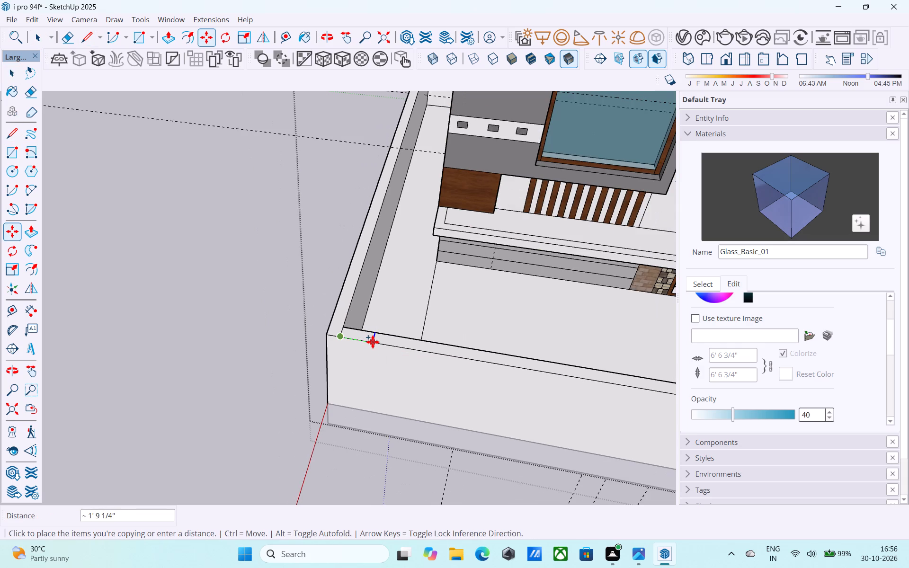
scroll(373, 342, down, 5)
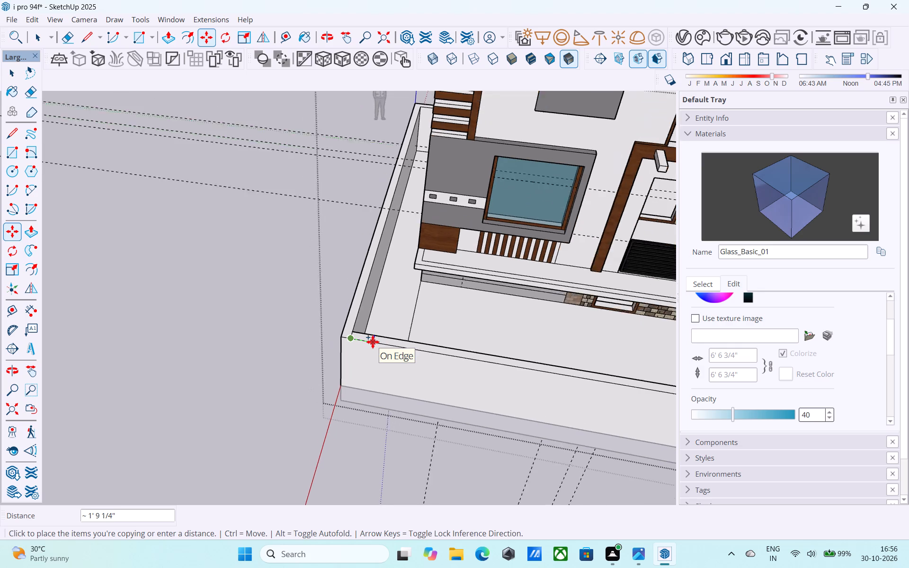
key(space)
Offset the outline of the projecting first-floor slab's underside inward by 6".
scroll(374, 341, down, 4)
shift+middle_drag(374, 341, 365, 287)
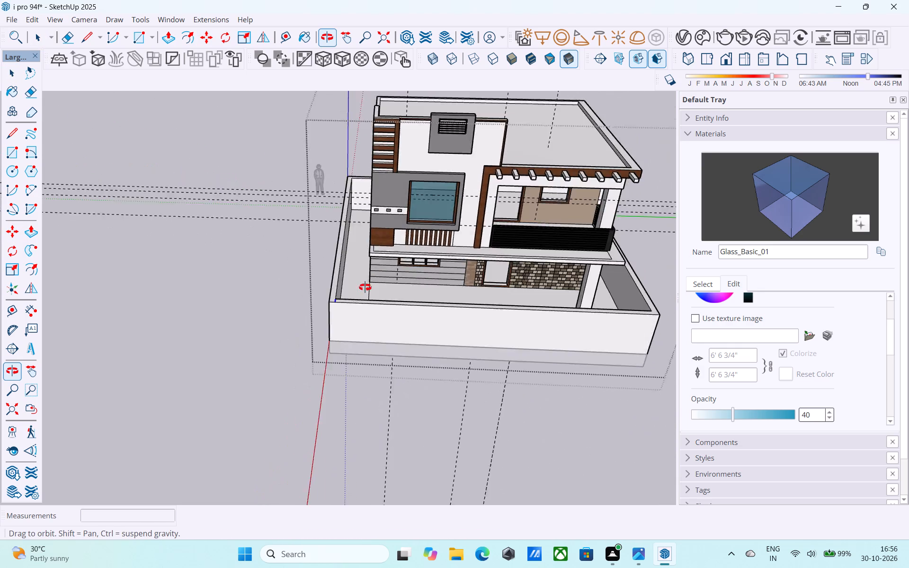
shift+middle_drag(365, 287, 383, 241)
scroll(415, 234, up, 7)
shift+middle_drag(415, 240, 465, 299)
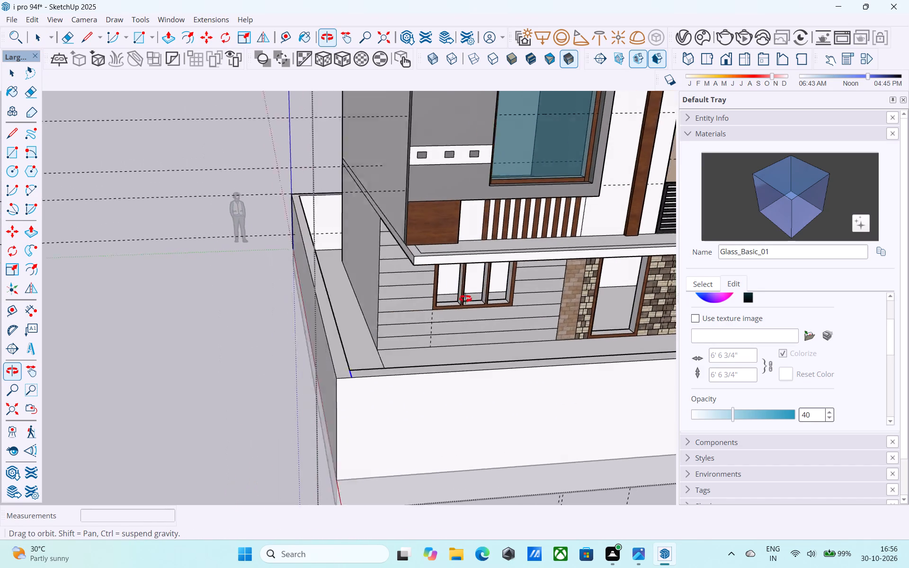
shift+middle_drag(465, 299, 471, 301)
scroll(474, 302, down, 3)
middle_drag(474, 303, 332, 327)
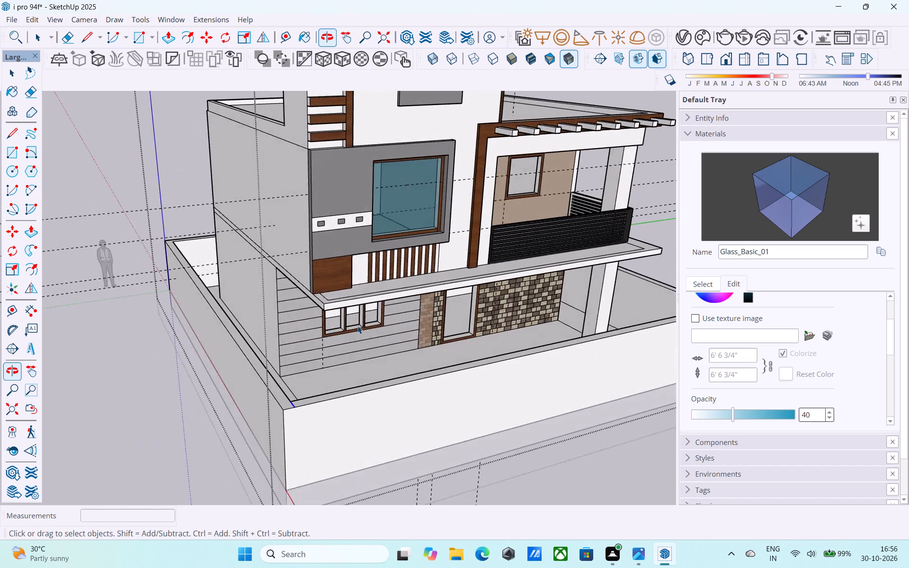
scroll(359, 324, up, 5)
middle_drag(358, 318, 339, 302)
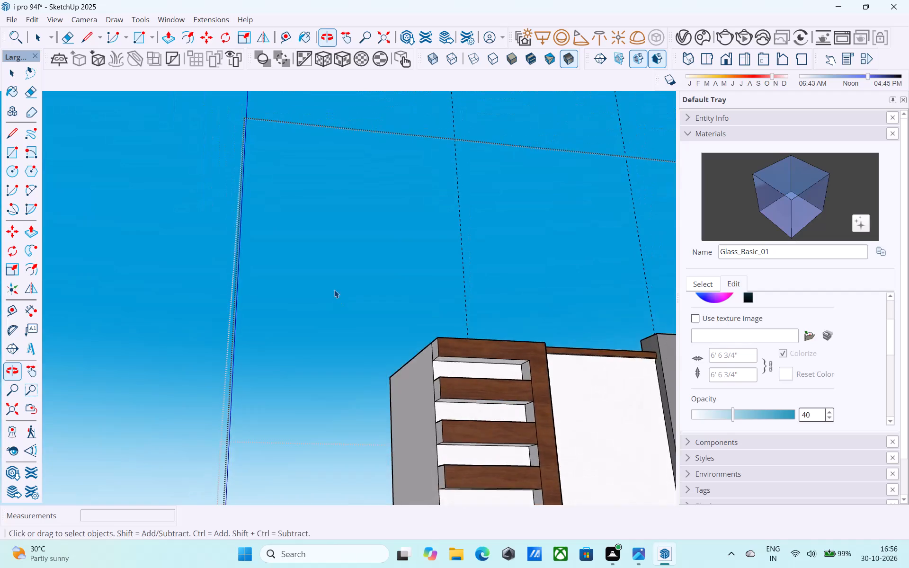
scroll(333, 286, down, 8)
middle_drag(390, 441, 361, 305)
scroll(421, 391, up, 9)
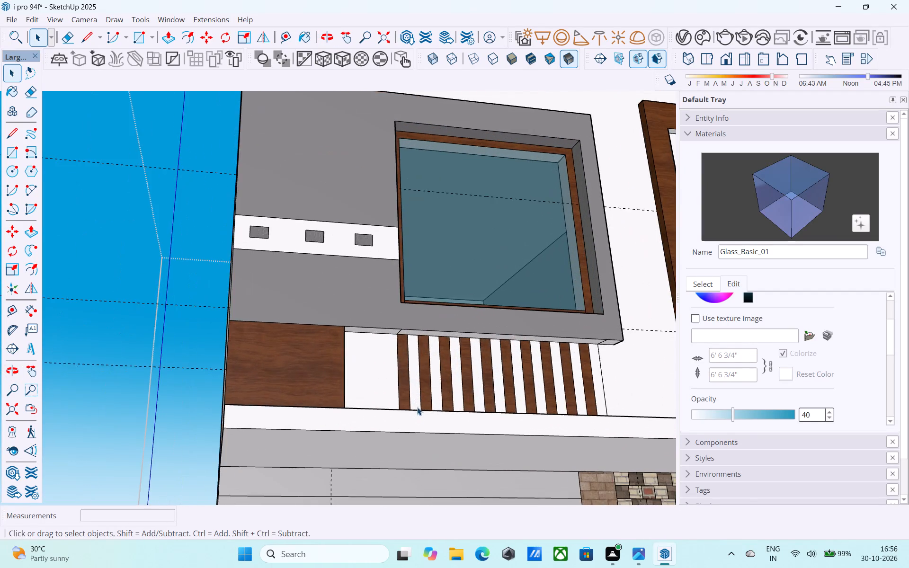
middle_drag(405, 422, 531, 333)
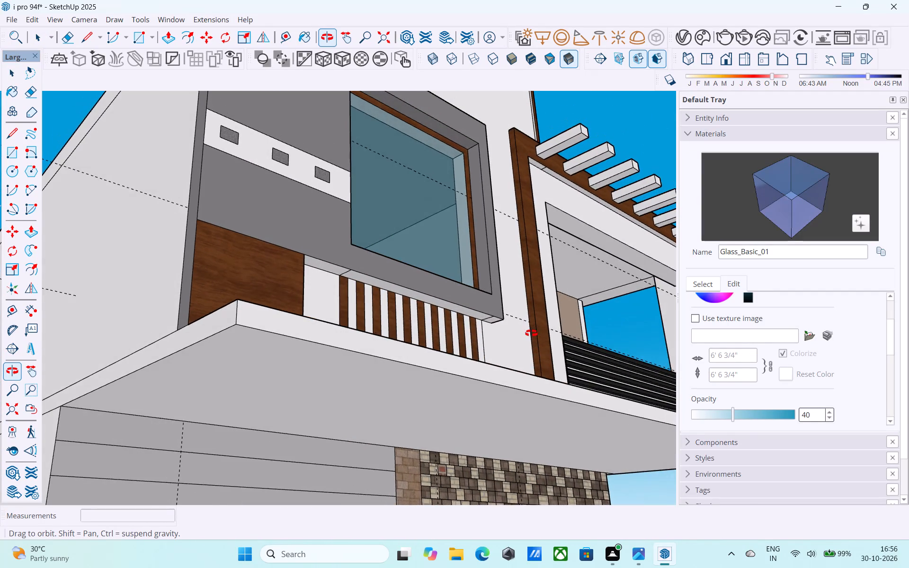
middle_drag(531, 333, 533, 333)
scroll(344, 387, down, 4)
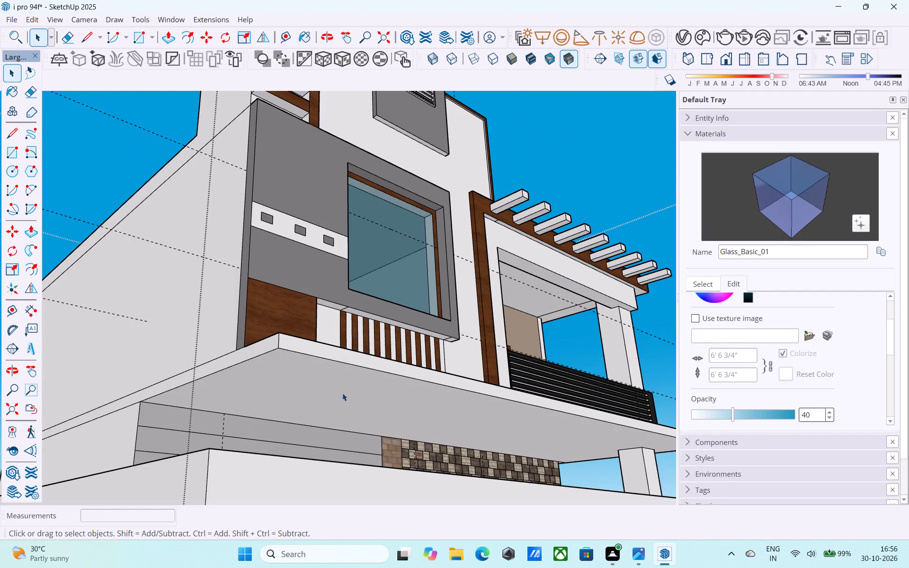
shift+middle_drag(342, 393, 344, 370)
scroll(300, 380, up, 4)
click(296, 358)
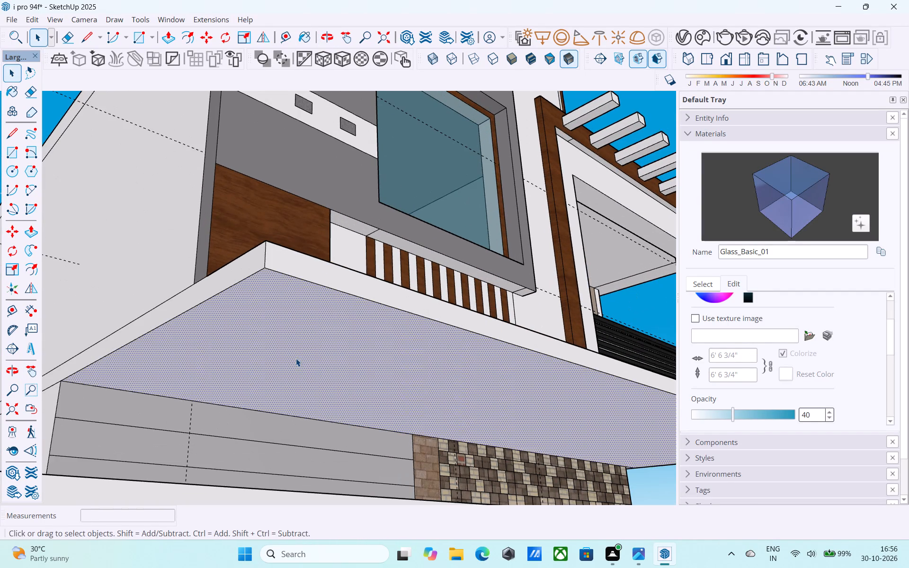
scroll(297, 358, up, 3)
key(f)
click(297, 357)
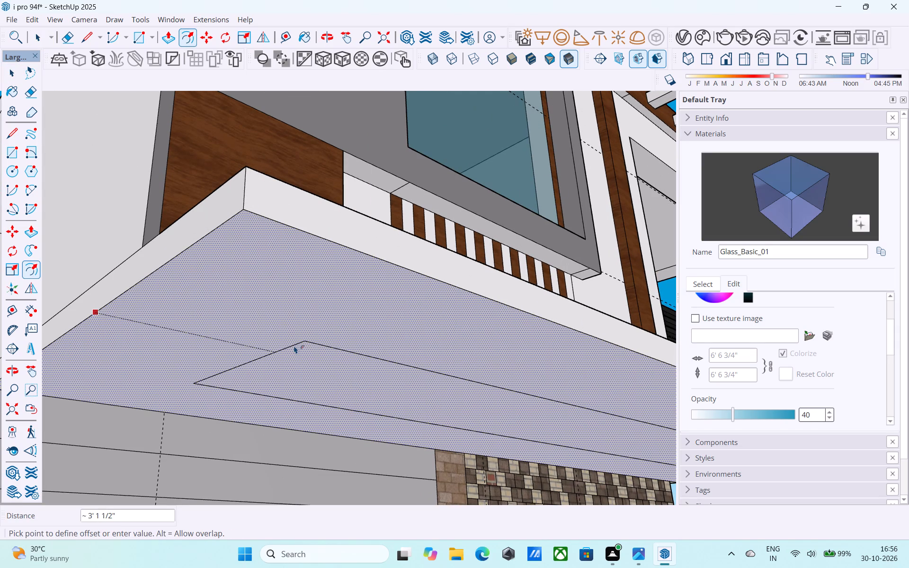
text(11')
key(Return)
text(1')
key(Return)
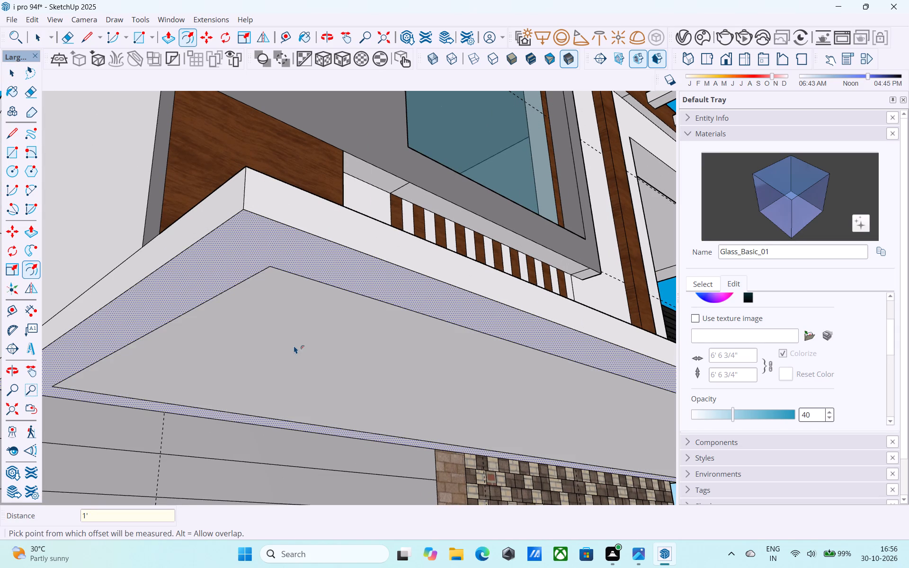
text(6")
key(Return)
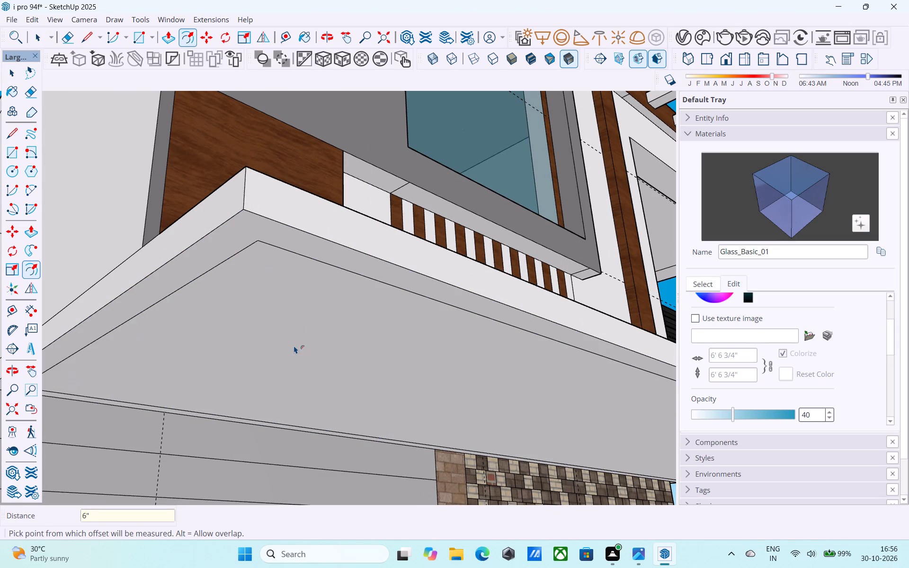
key(space)
Draw a 1' by 1.5' rectangle on the slab underside from the offset outline's front corner, with the longer side along the front.
key(r)
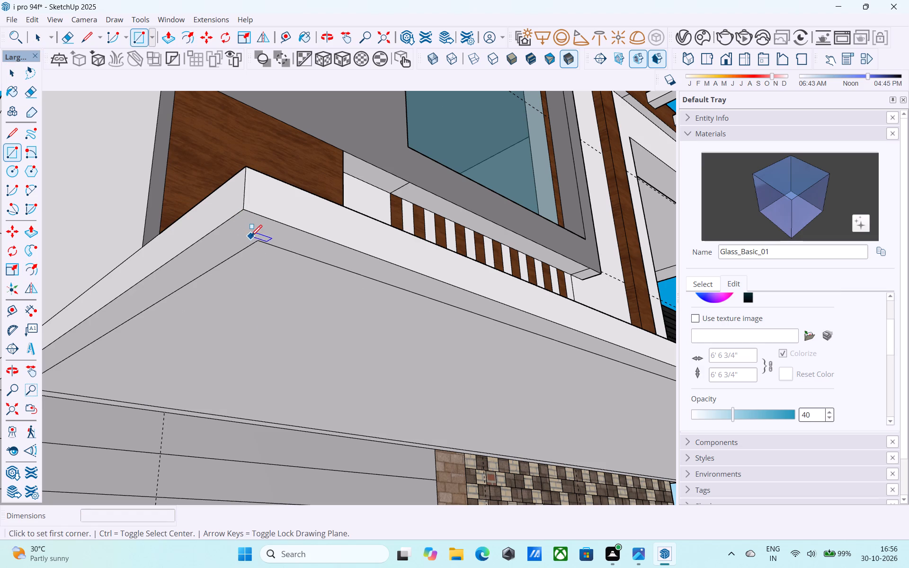
click(257, 241)
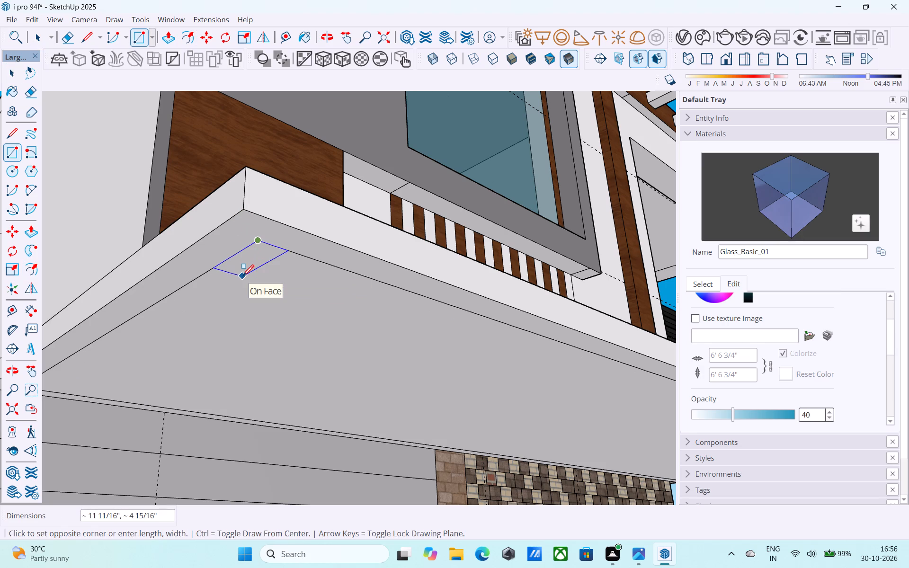
scroll(243, 277, up, 4)
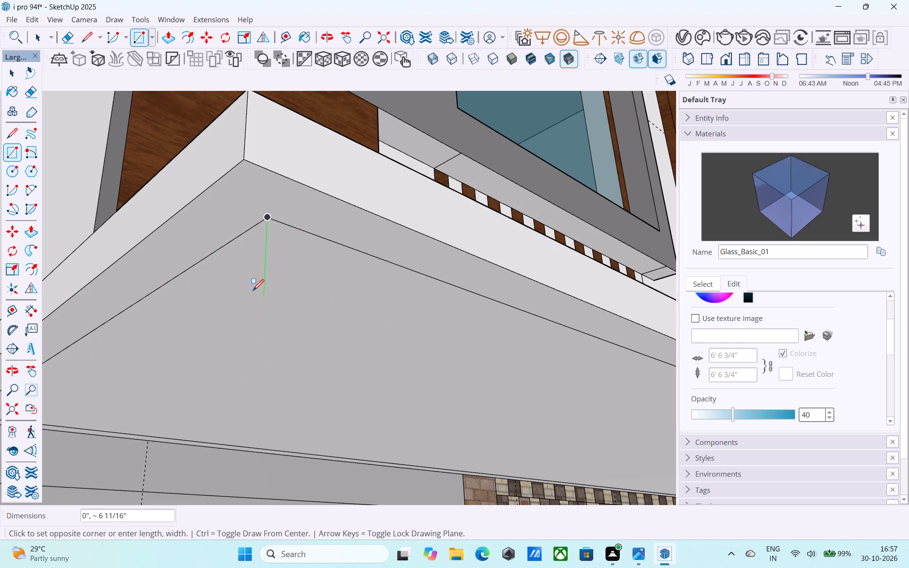
text(1',2)
key(Return)
key(apostrophe)
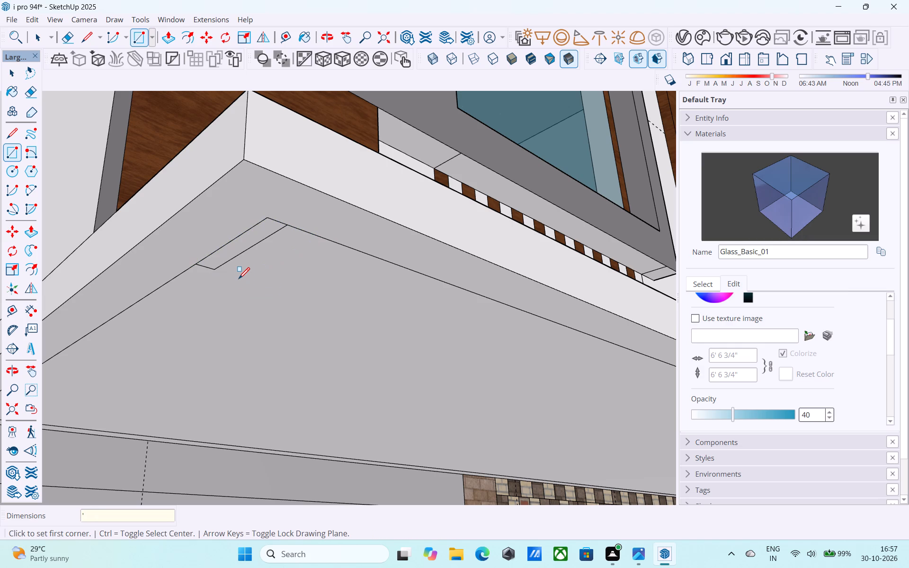
key(BackSpace)
key(BackSpace)
text(1',2')
key(Return)
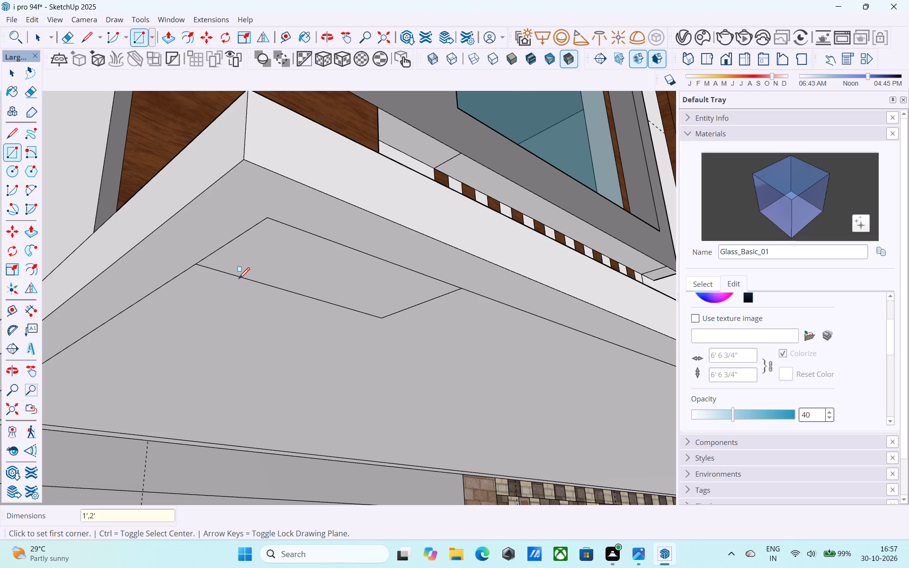
text(1',1.5')
key(Return)
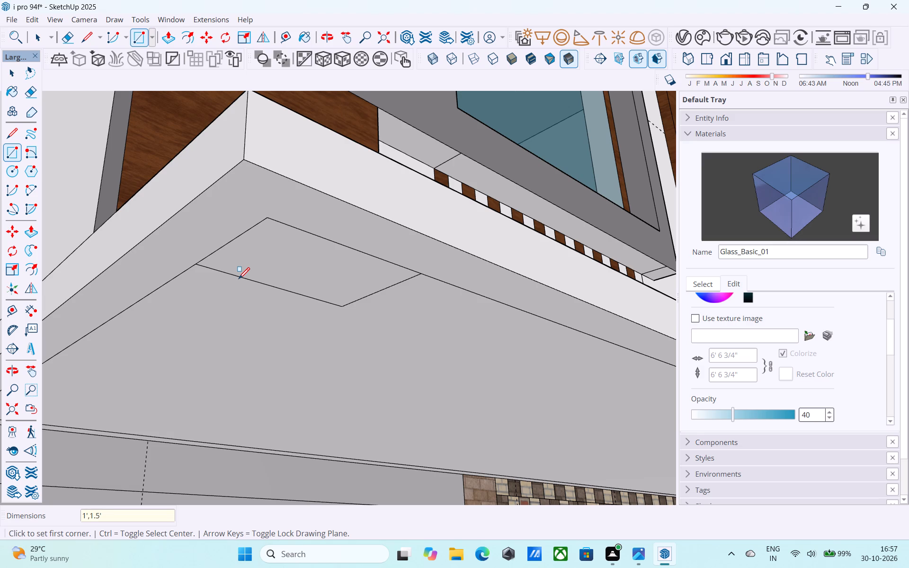
key(space)
Push/Pull the corner rectangle 10' down to the ground-floor surface to form a column under the slab.
click(321, 240)
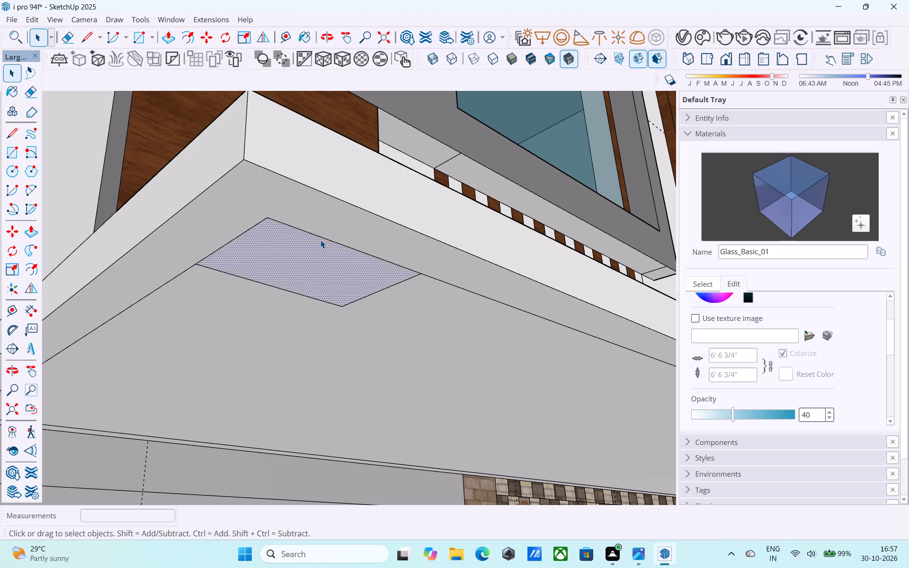
key(p)
click(321, 240)
scroll(311, 280, down, 16)
middle_drag(304, 287, 303, 358)
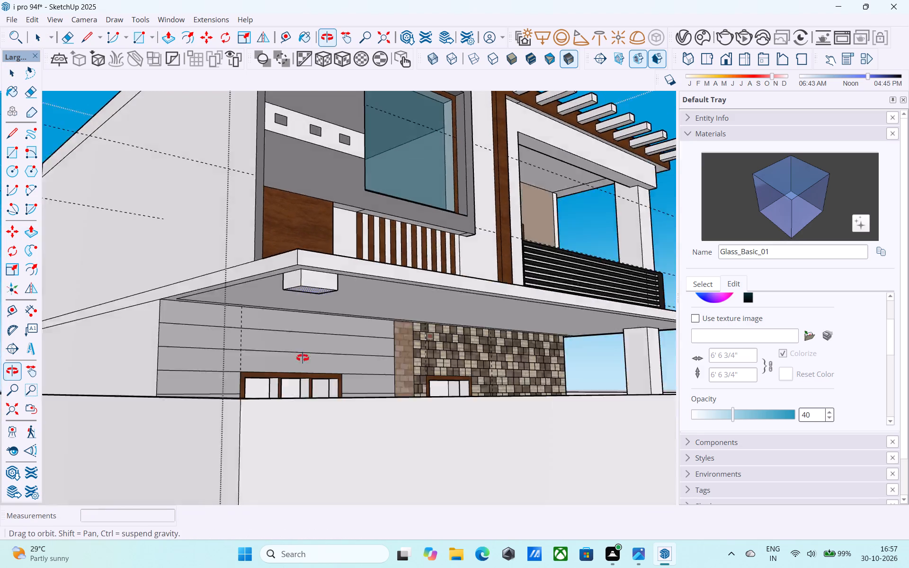
middle_drag(303, 358, 327, 525)
scroll(328, 354, up, 2)
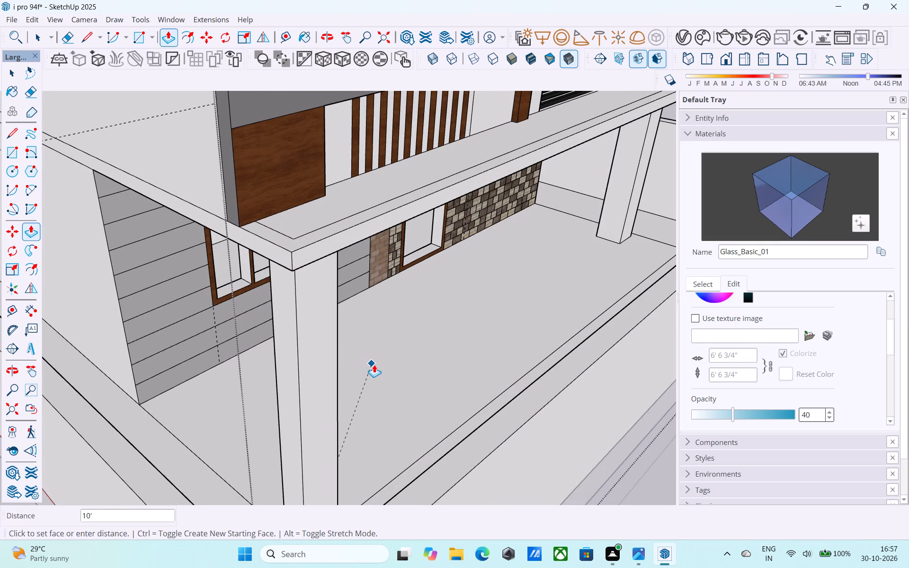
click(374, 364)
Examine the house front and side with the added corner column, checking it against the slab and boundary wall.
scroll(332, 320, down, 9)
middle_drag(309, 337, 271, 310)
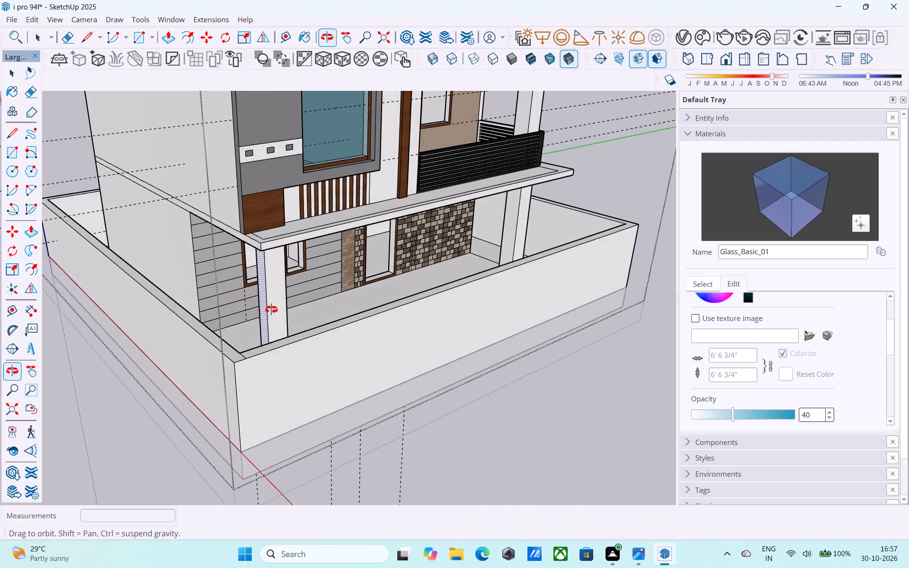
middle_drag(271, 310, 258, 240)
scroll(405, 201, down, 7)
middle_drag(378, 265, 266, 327)
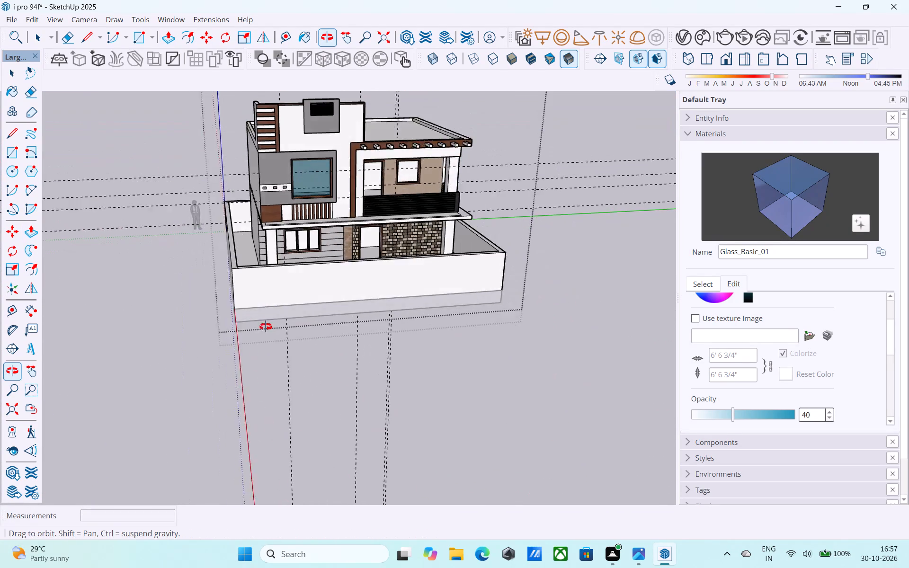
middle_drag(266, 327, 197, 295)
scroll(251, 313, down, 3)
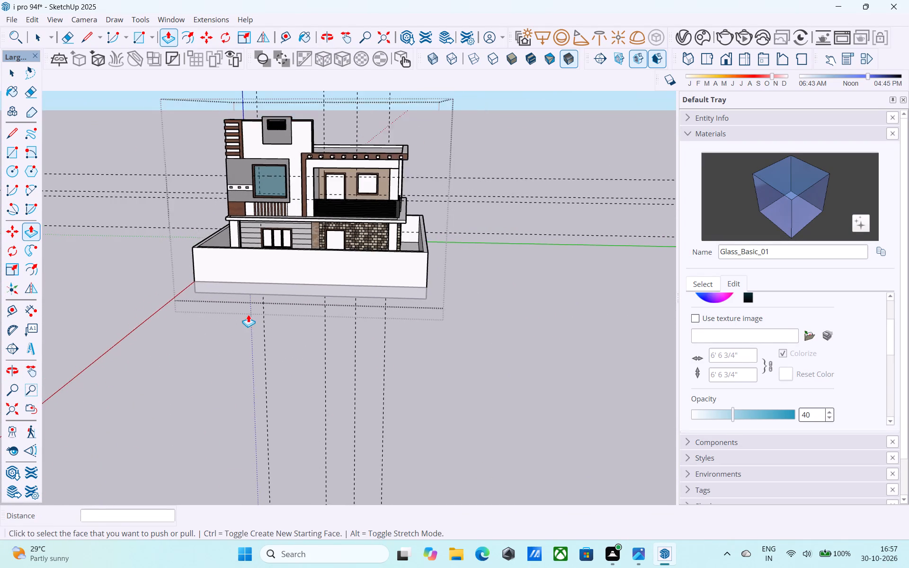
middle_drag(250, 316, 232, 309)
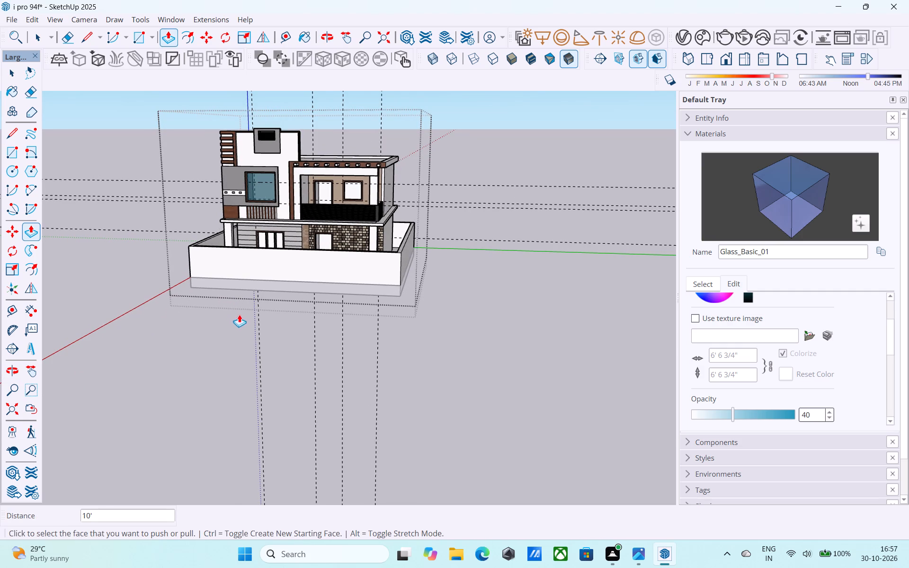
Examine the front elevation of the house from several heights and distances, including the balcony, slabs and ground-floor wall.
scroll(284, 219, up, 3)
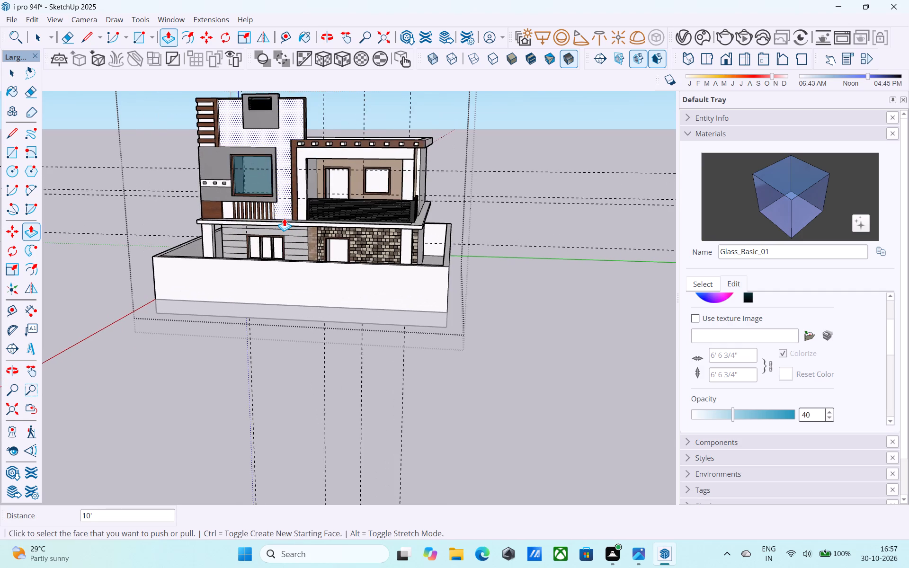
scroll(284, 218, up, 1)
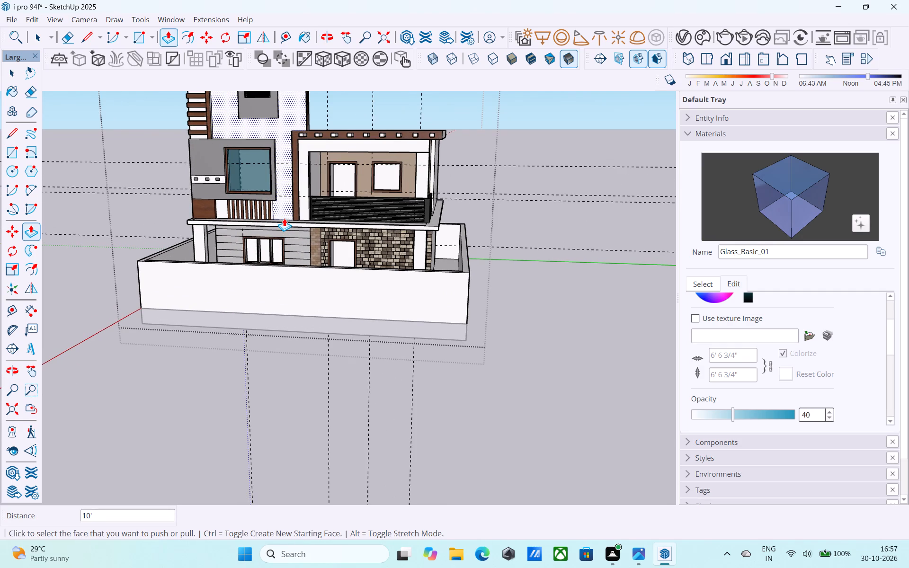
scroll(284, 218, down, 5)
middle_drag(290, 242, 292, 231)
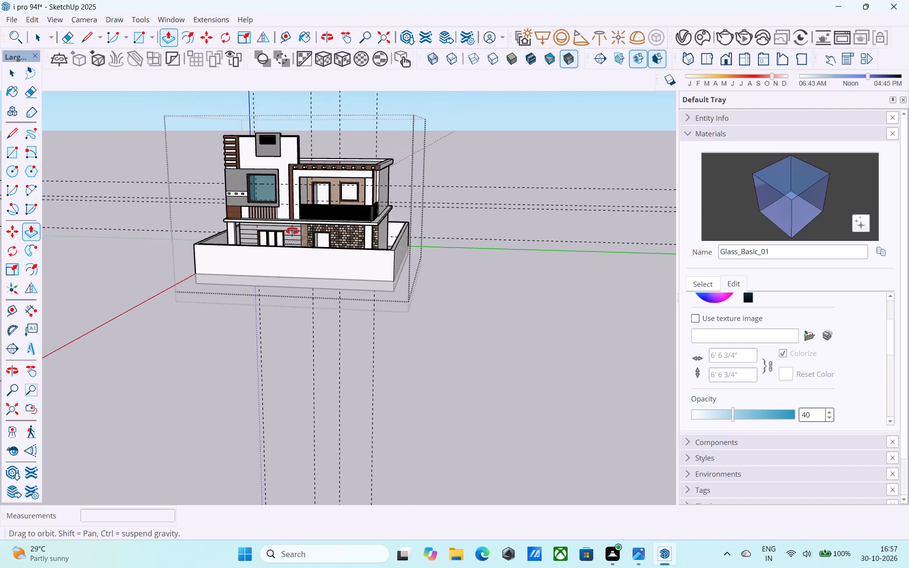
middle_drag(292, 231, 304, 183)
scroll(305, 172, up, 9)
scroll(327, 261, down, 2)
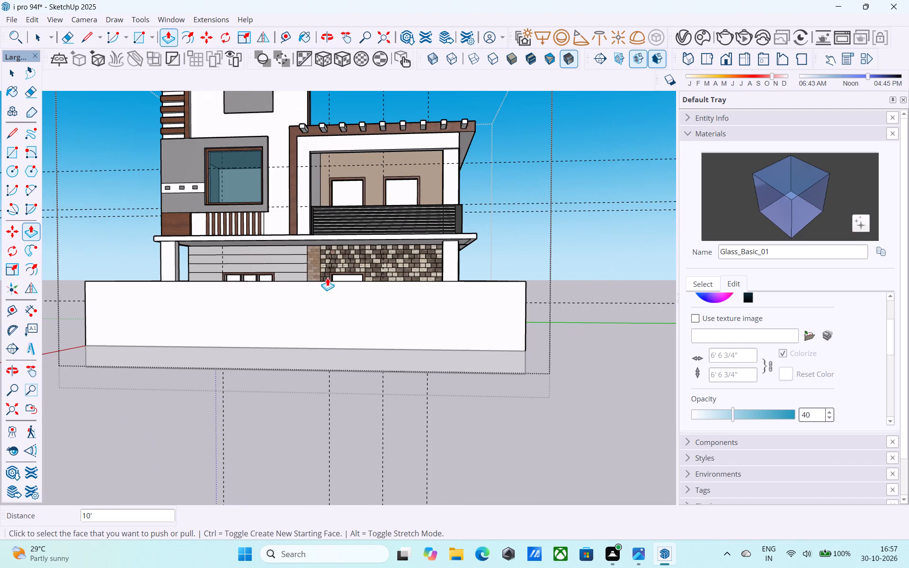
shift+middle_drag(273, 252, 322, 331)
Choose the Wood_Veneer_15_1K material from the Wood collection.
click(704, 281)
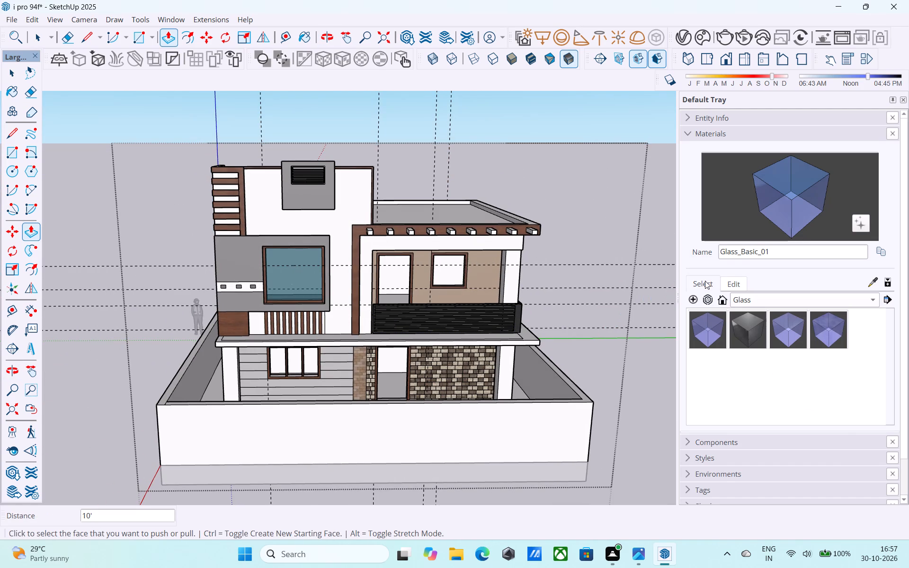
click(745, 302)
click(771, 401)
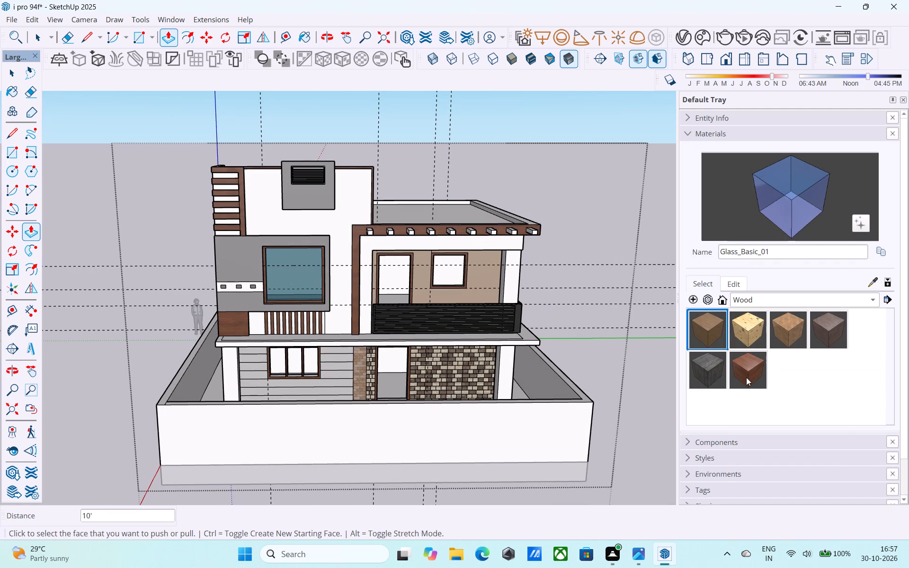
click(743, 370)
Push/Pull the wood strip nearest the wood panel, below the large first-floor window, outward by 2".
middle_drag(243, 311, 54, 292)
scroll(86, 305, up, 10)
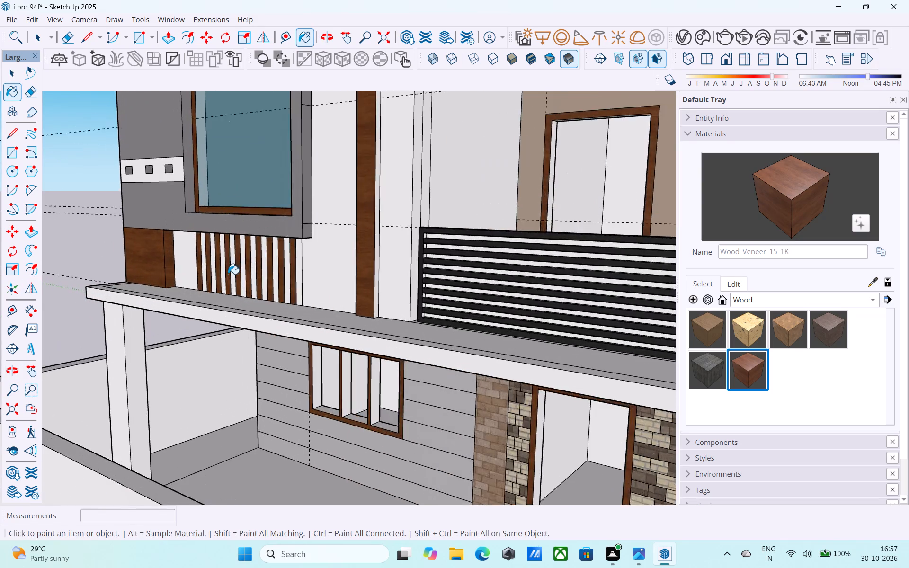
scroll(228, 274, up, 18)
middle_drag(186, 257, 544, 301)
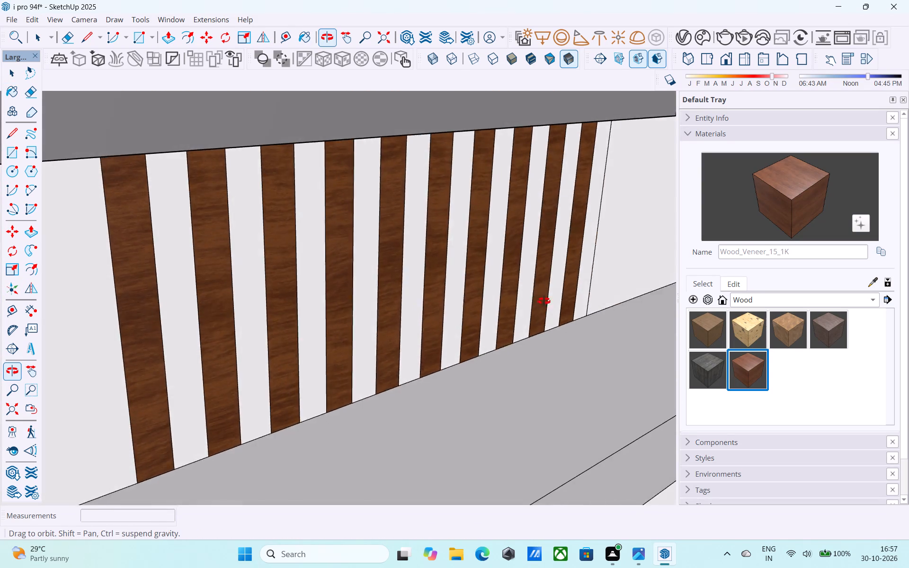
middle_drag(544, 301, 470, 264)
scroll(309, 296, down, 5)
key(space)
click(204, 311)
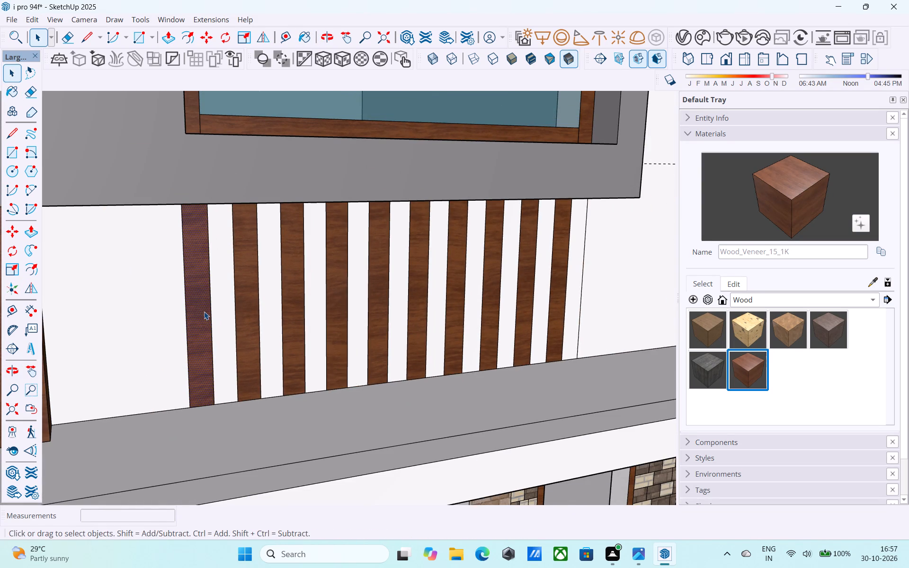
key(p)
click(204, 311)
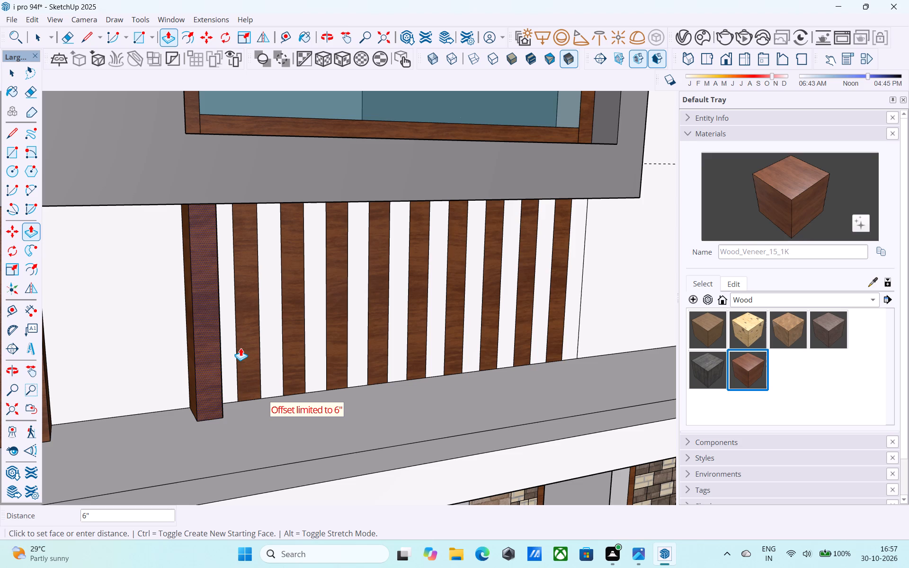
key(2)
key(shift+quotedbl)
key(Return)
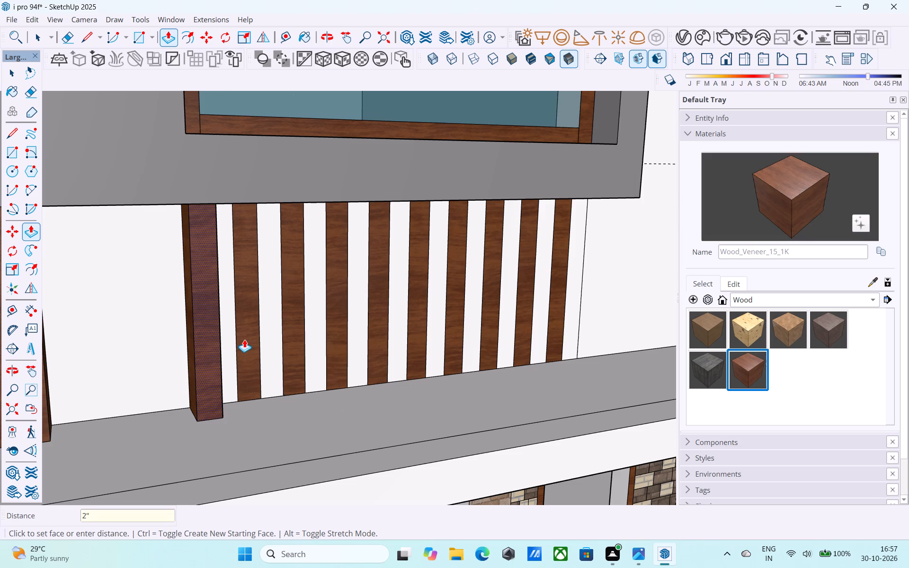
Repeat the 2" Push/Pull on the remaining nine vertical wood strips below the first-floor window.
double_click(247, 327)
double_click(291, 309)
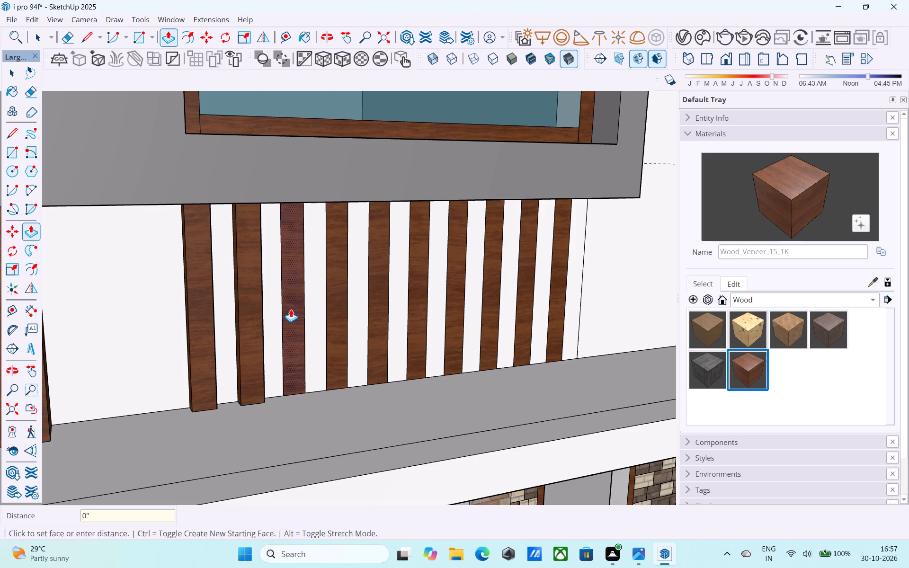
double_click(333, 296)
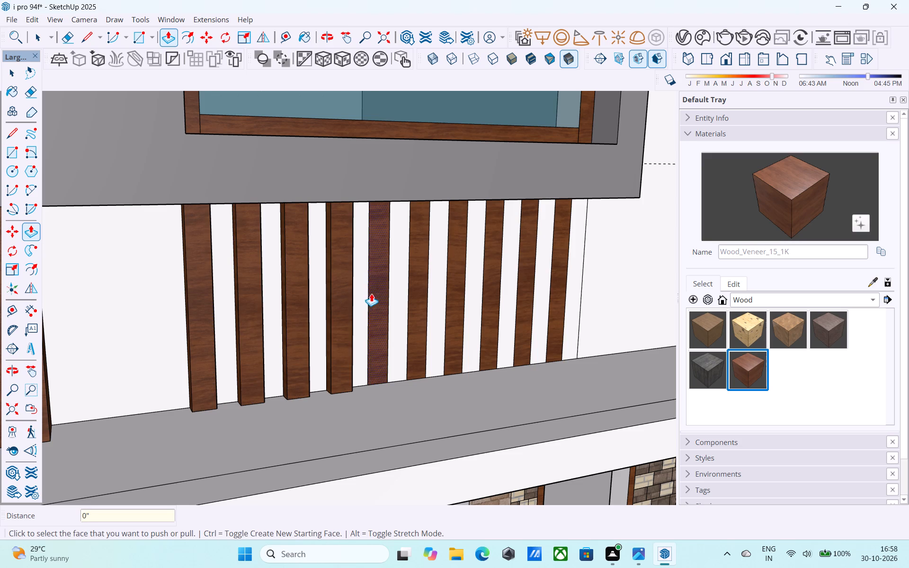
double_click(375, 291)
double_click(420, 288)
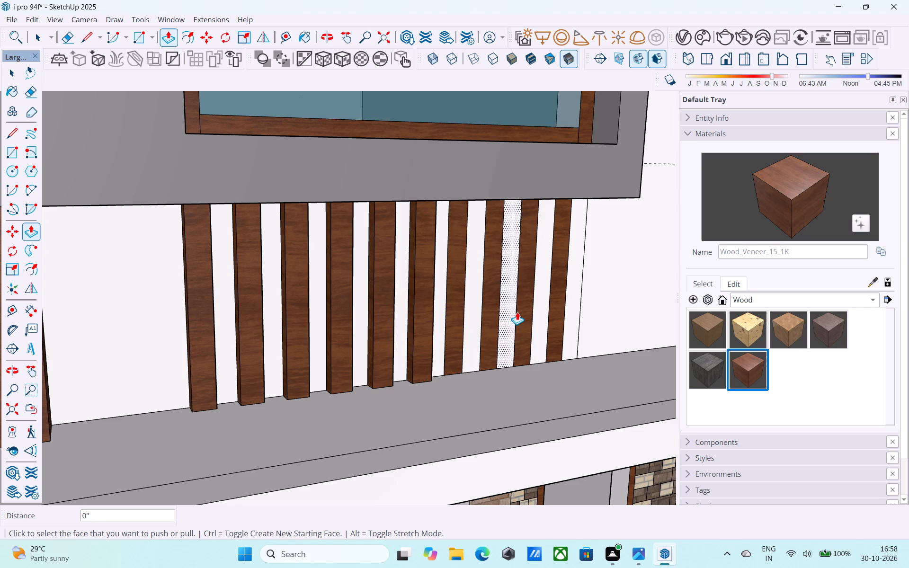
double_click(458, 289)
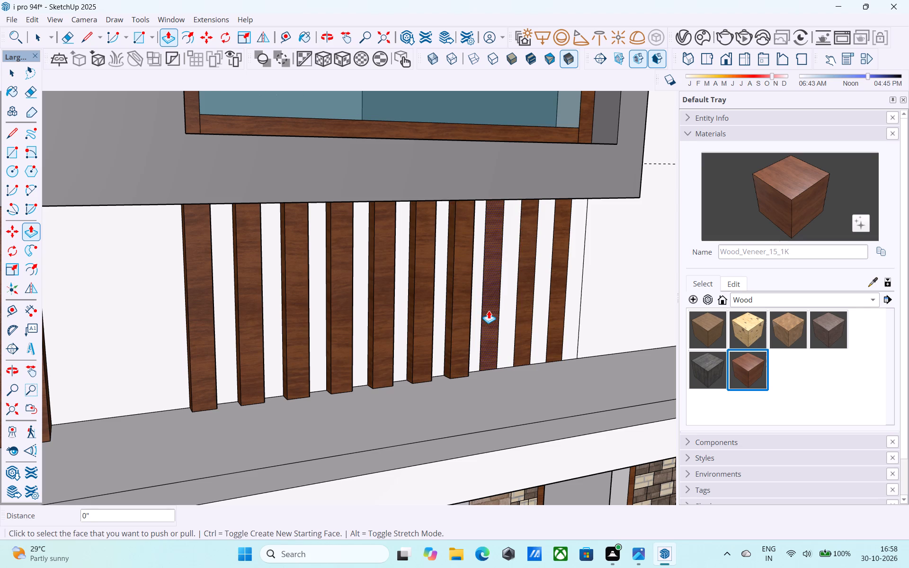
double_click(489, 311)
double_click(523, 288)
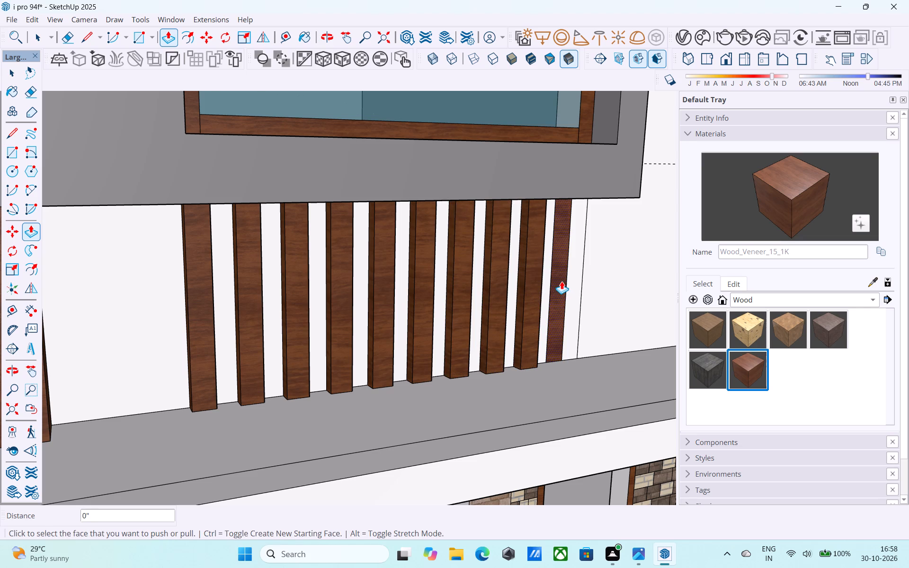
click(561, 281)
click(561, 281)
Examine the raised wood slats and the overall house front from close up, below and above.
scroll(565, 282, down, 6)
middle_drag(577, 314, 473, 295)
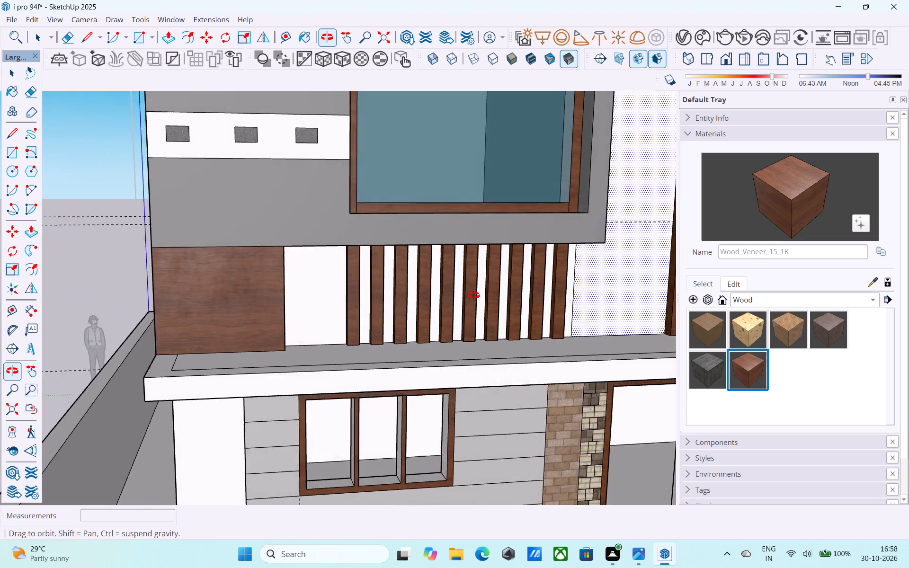
middle_drag(473, 295, 304, 284)
scroll(306, 279, down, 9)
middle_drag(329, 314, 402, 330)
scroll(331, 293, down, 9)
middle_drag(380, 317, 427, 325)
scroll(510, 318, up, 10)
scroll(408, 322, up, 2)
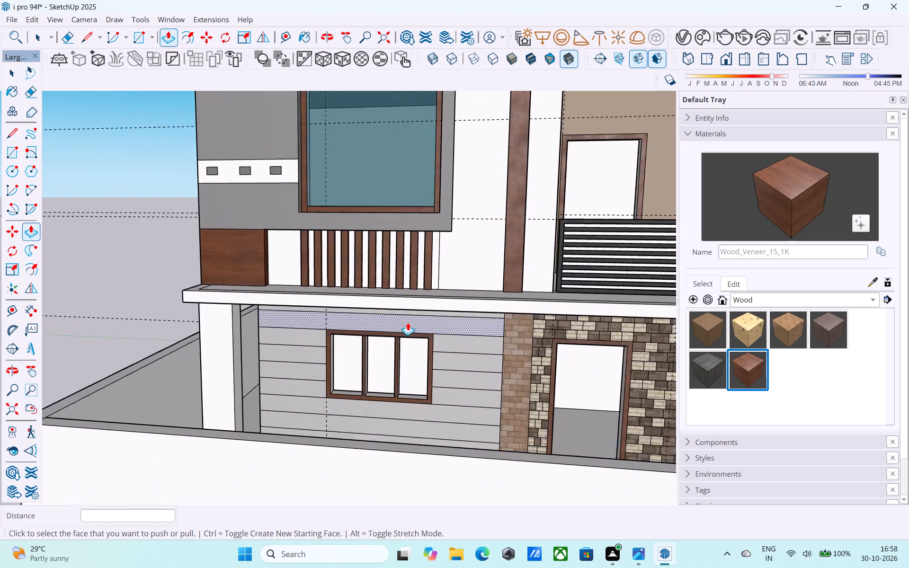
scroll(408, 322, up, 3)
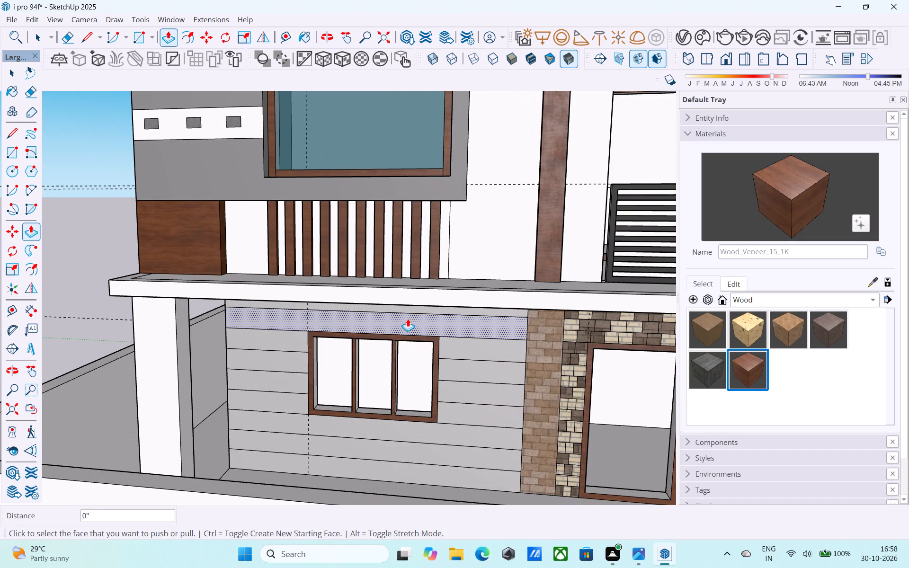
scroll(409, 314, down, 6)
middle_drag(409, 315, 413, 318)
scroll(366, 252, down, 4)
middle_drag(367, 316, 357, 282)
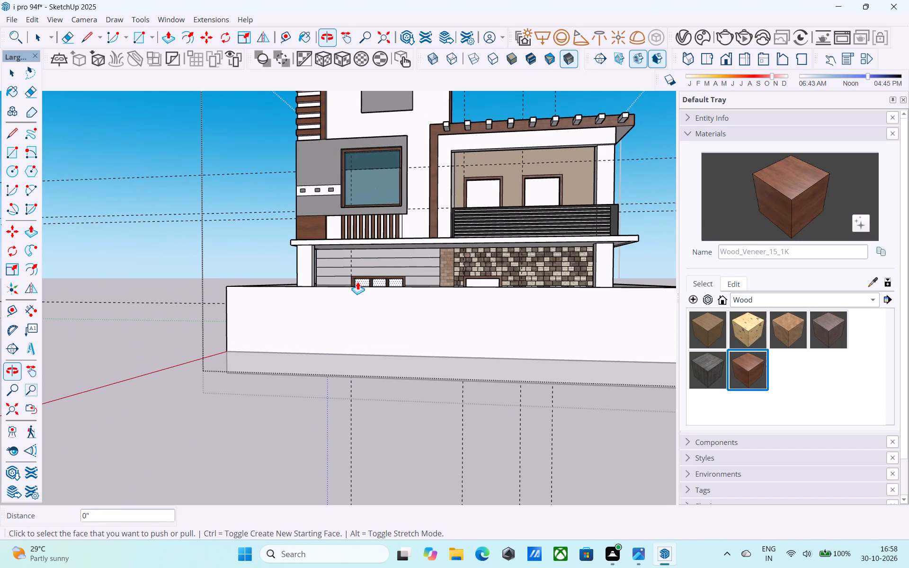
middle_drag(304, 270, 279, 337)
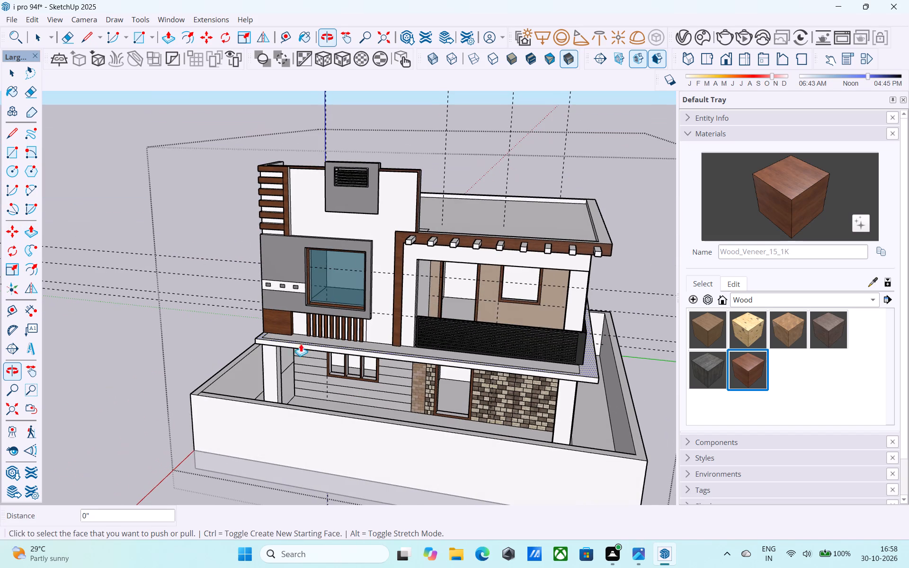
middle_drag(305, 341, 283, 340)
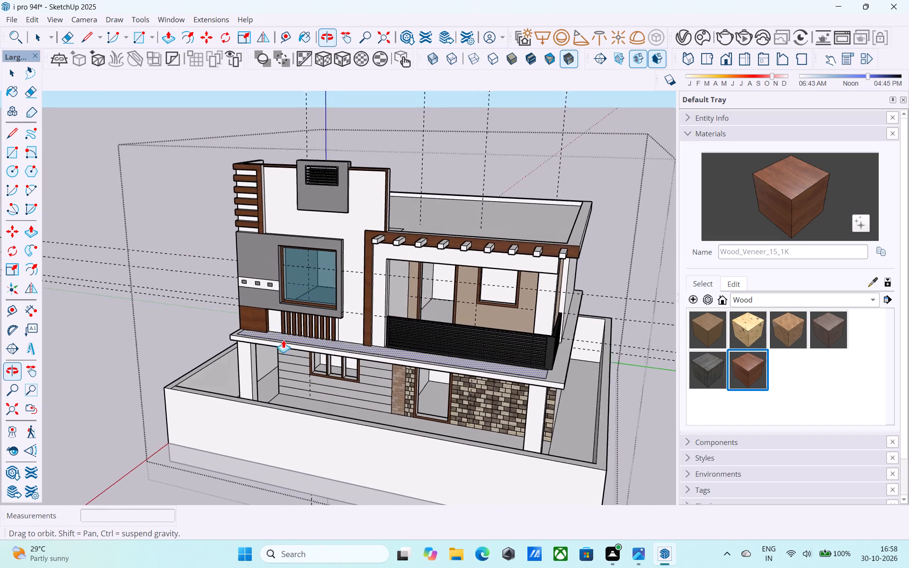
middle_drag(283, 340, 284, 340)
Draw a 3' 6" by 1' 10" glass-pane rectangle at the back of the ground-floor window opening farthest from the stone cladding.
scroll(309, 359, up, 6)
middle_drag(325, 360, 312, 330)
scroll(306, 274, up, 8)
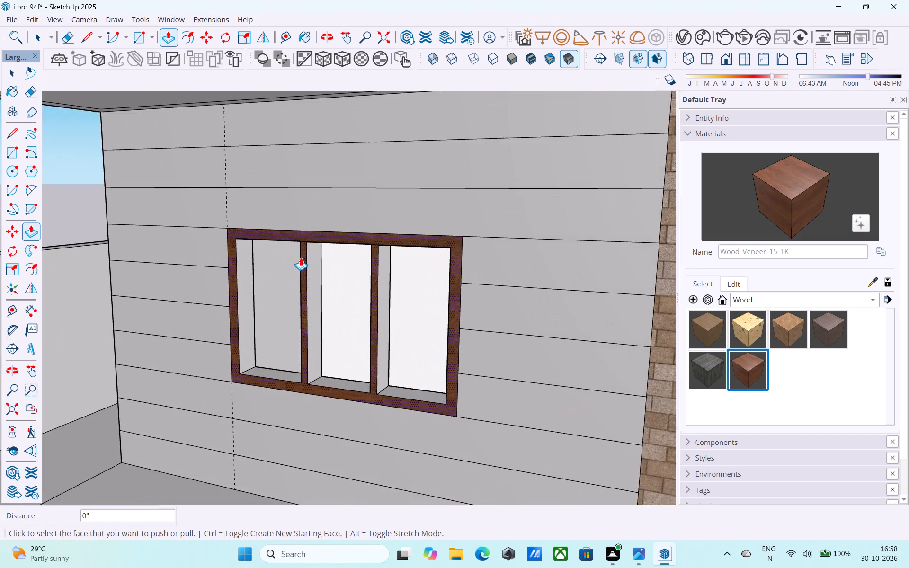
scroll(301, 257, up, 2)
key(space)
text(r)
scroll(301, 257, down, 6)
middle_drag(308, 273, 303, 404)
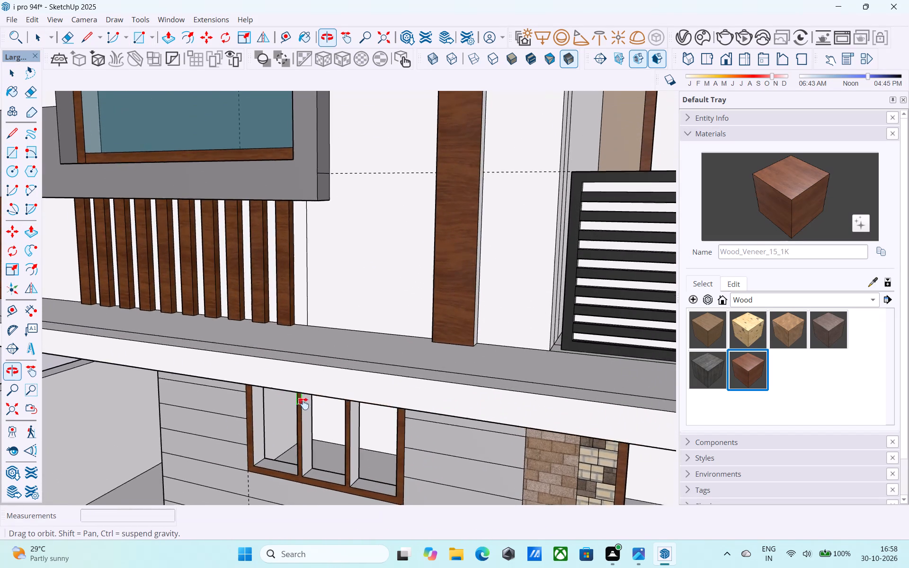
middle_drag(303, 404, 284, 337)
scroll(326, 434, up, 1)
middle_drag(326, 435, 287, 281)
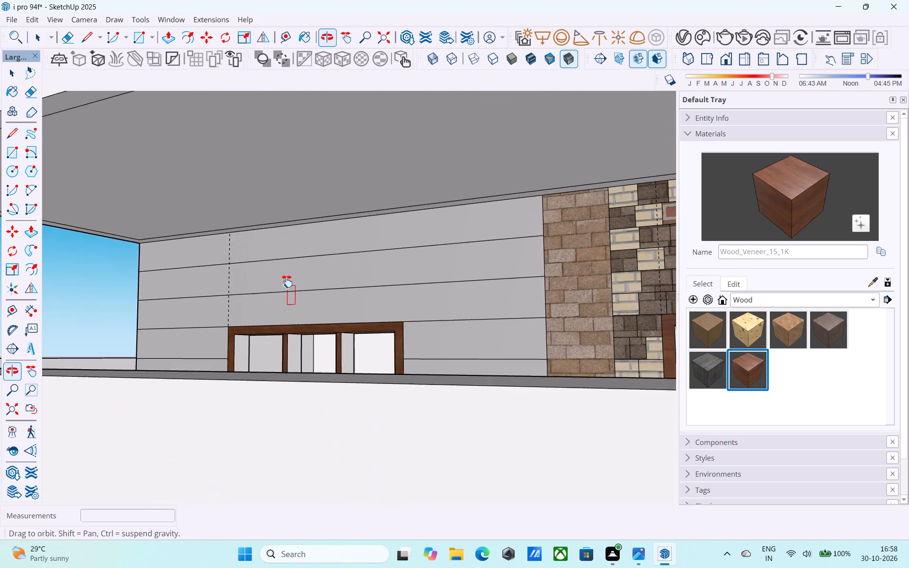
middle_drag(287, 281, 286, 303)
scroll(266, 326, up, 4)
middle_drag(256, 333, 190, 320)
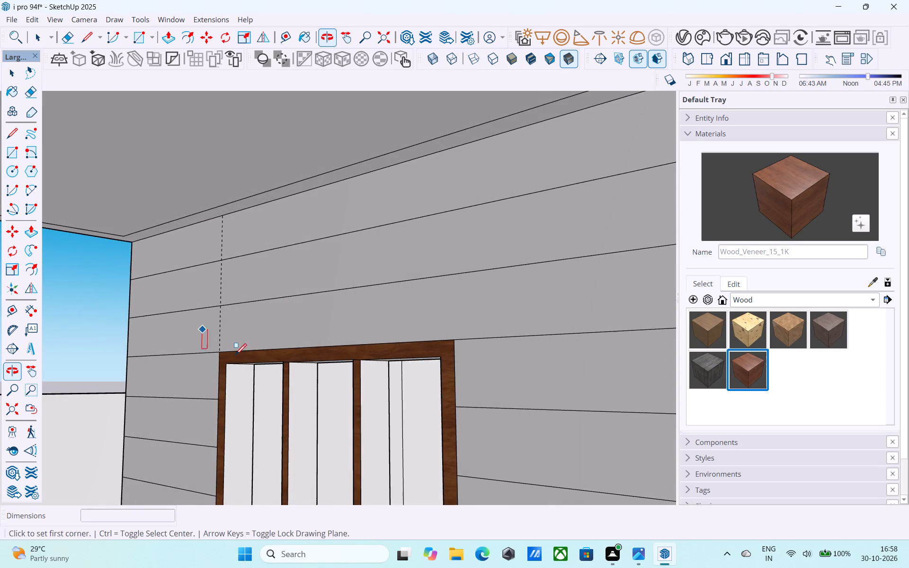
middle_drag(241, 360, 209, 293)
scroll(219, 319, up, 4)
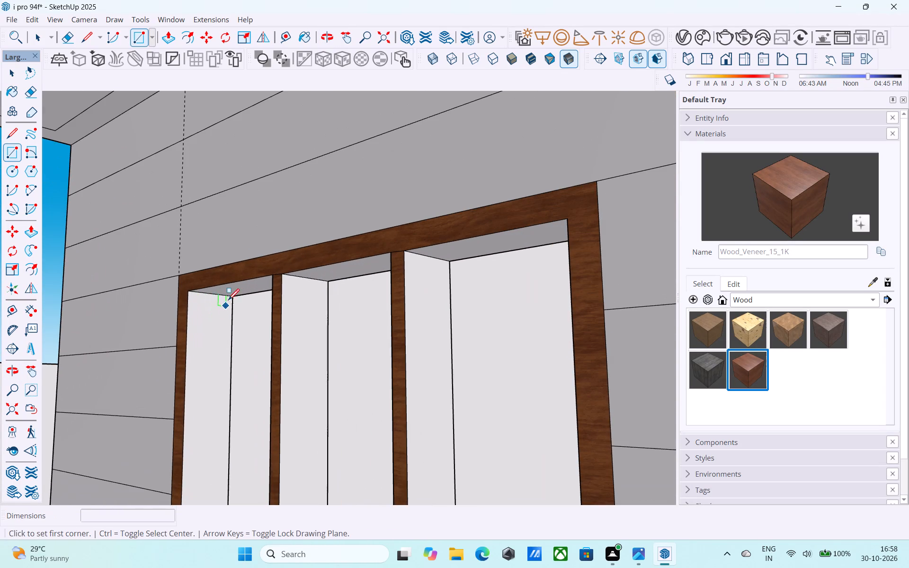
click(231, 298)
middle_drag(248, 345, 426, 389)
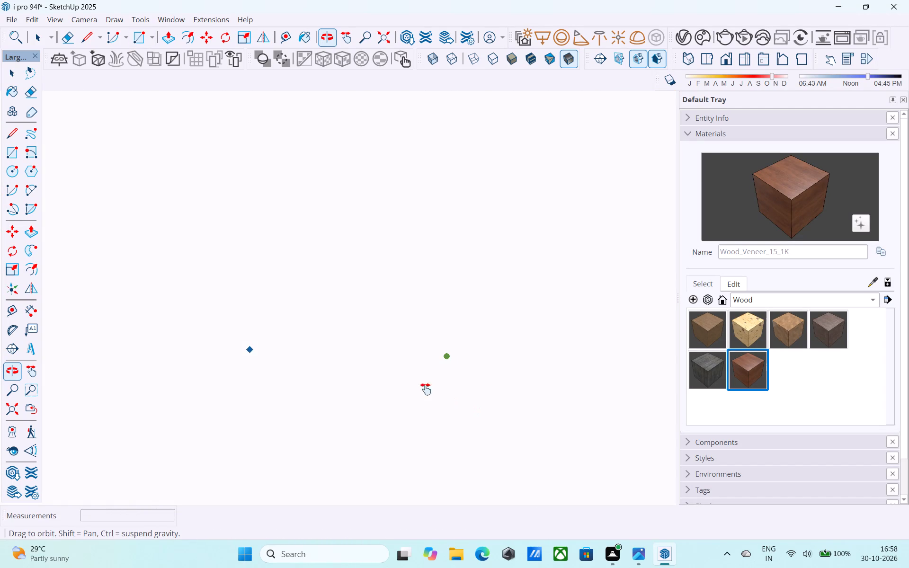
middle_drag(426, 389, 246, 356)
scroll(246, 356, down, 14)
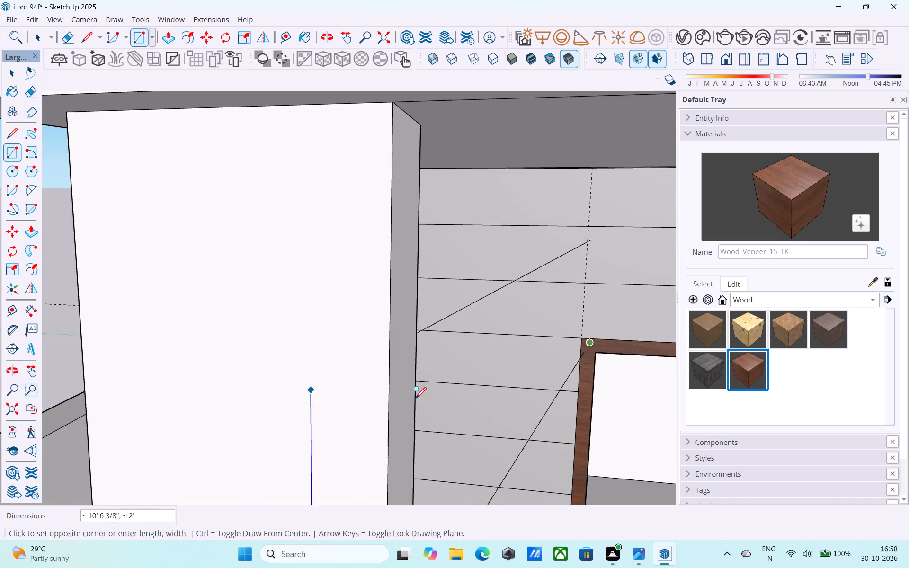
middle_drag(447, 399, 234, 353)
shift+middle_drag(465, 430, 500, 395)
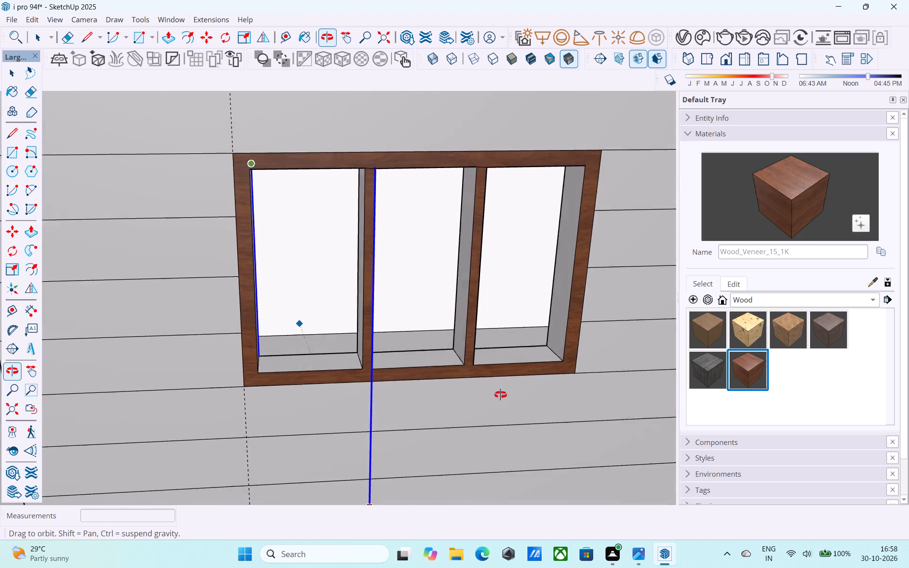
shift+middle_drag(500, 395, 538, 379)
click(356, 354)
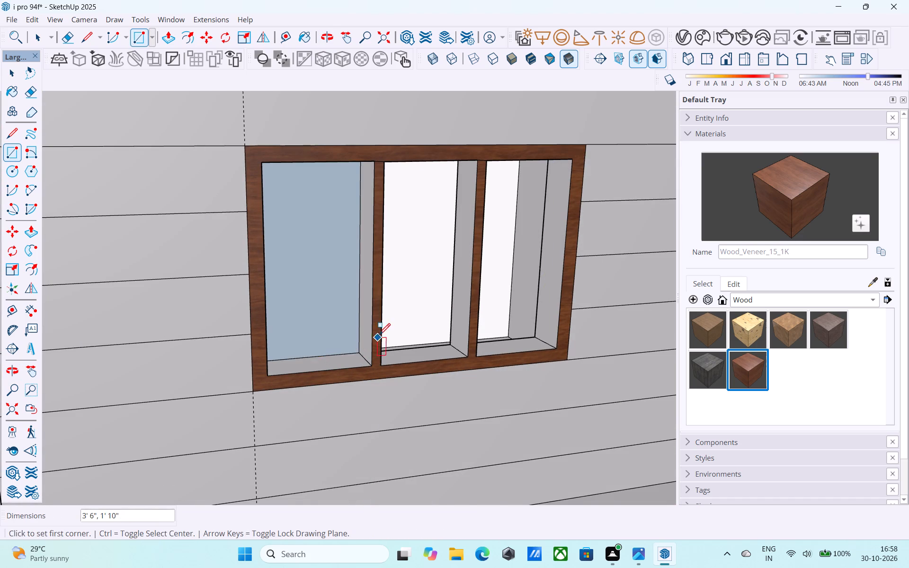
Draw a glass-pane rectangle about 3' 6" by 1' 8" at the back of the ground-floor window's middle opening.
shift+middle_drag(383, 333, 391, 276)
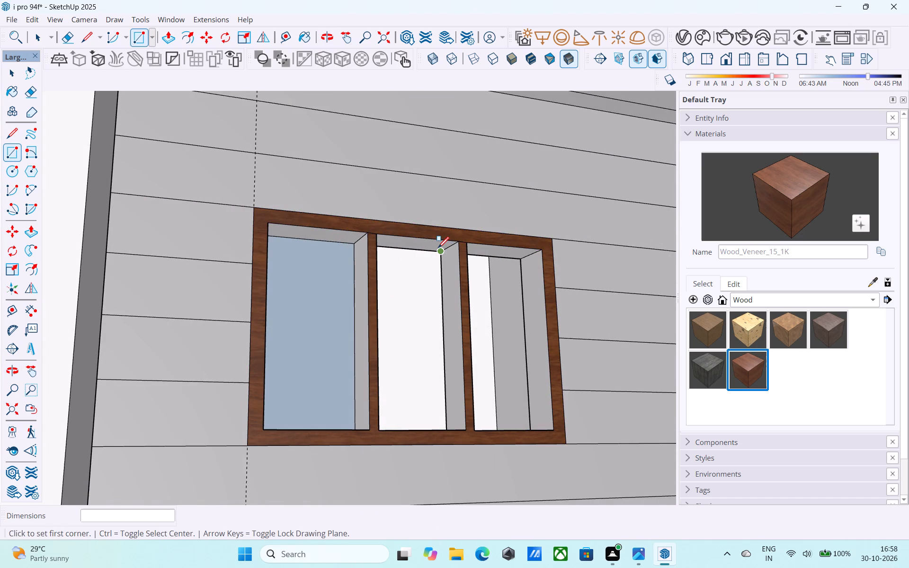
click(441, 252)
scroll(442, 255, down, 3)
middle_drag(432, 292, 223, 345)
scroll(209, 339, down, 6)
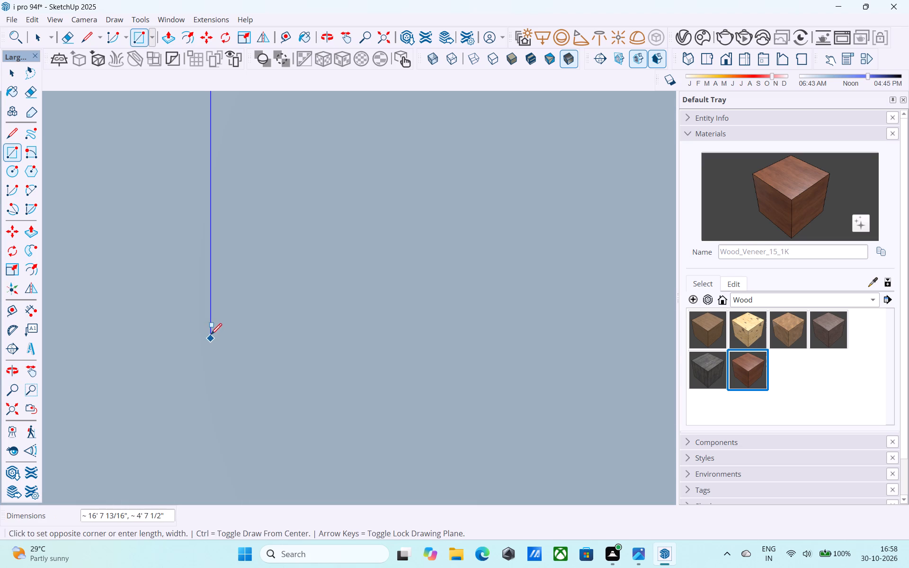
scroll(211, 336, down, 20)
scroll(211, 336, down, 20)
scroll(211, 336, down, 2)
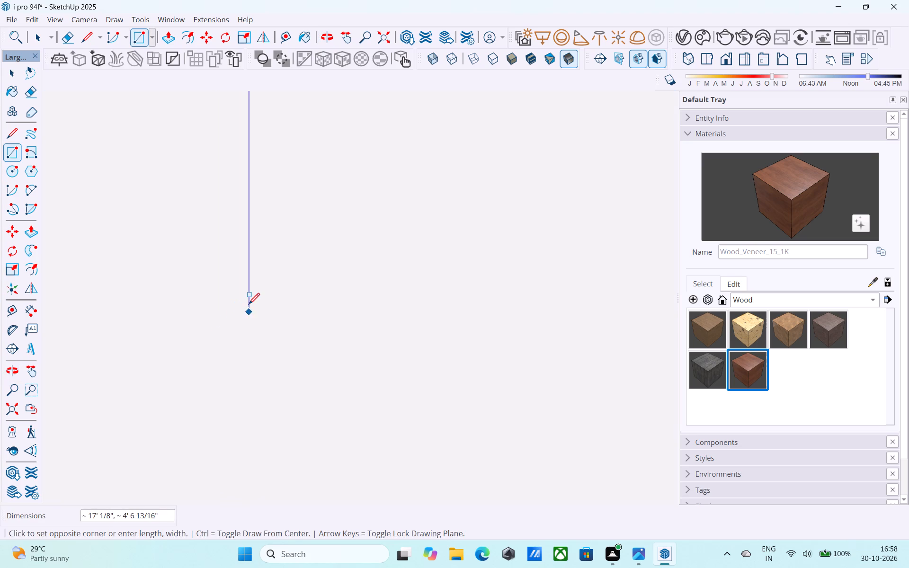
scroll(249, 305, down, 20)
scroll(249, 305, down, 5)
middle_drag(340, 301, 312, 347)
scroll(494, 240, up, 15)
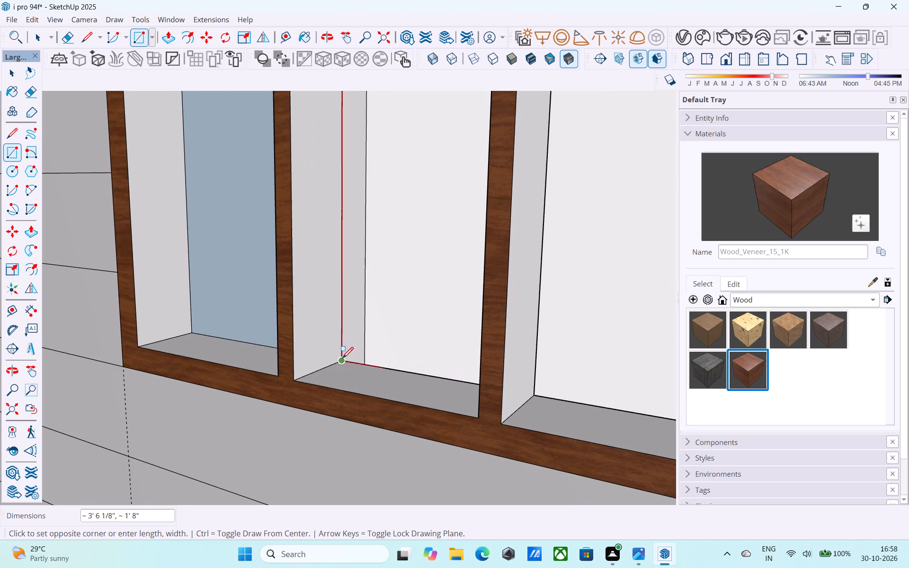
click(342, 359)
Draw a glass-pane rectangle about 3' 6" by 1' 8" at the back of the ground-floor window opening nearest the stone cladding.
scroll(343, 362, down, 14)
shift+middle_drag(339, 356, 305, 401)
scroll(421, 346, up, 9)
shift+middle_drag(440, 330, 583, 266)
click(371, 344)
scroll(423, 335, down, 2)
middle_drag(423, 336, 304, 423)
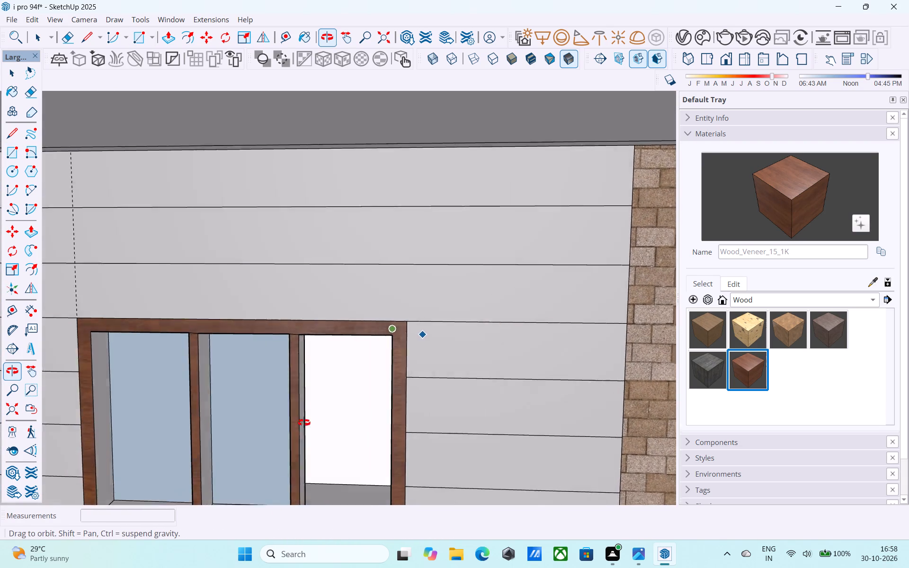
middle_drag(304, 423, 284, 435)
shift+middle_drag(309, 438, 283, 375)
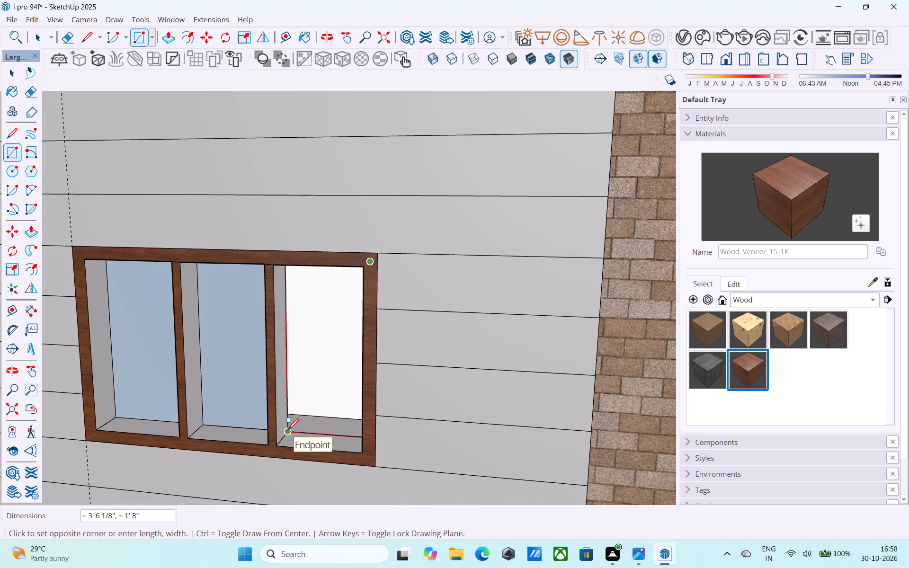
click(288, 431)
Paint the three ground-floor window panes with the in-model material Glass_Basic_01.
scroll(288, 430, down, 12)
middle_drag(284, 426, 303, 402)
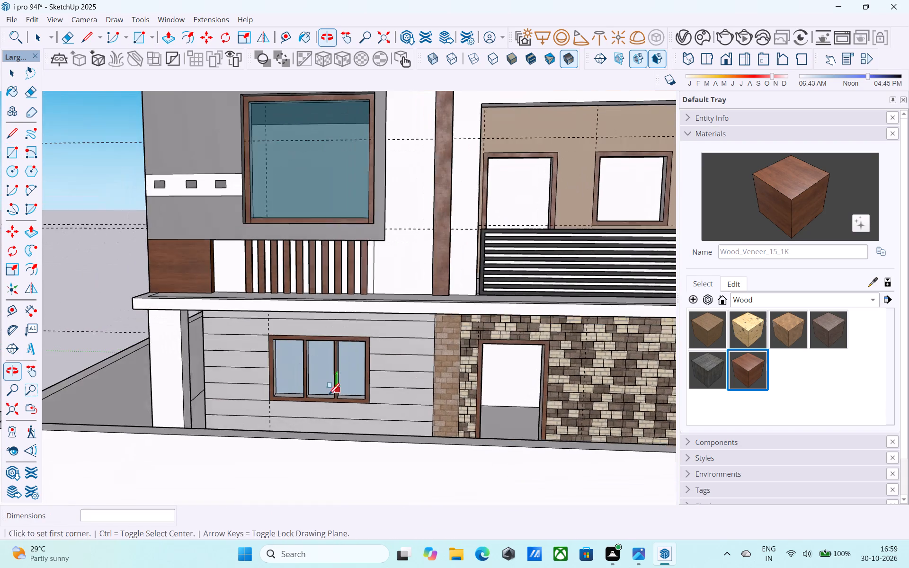
click(742, 294)
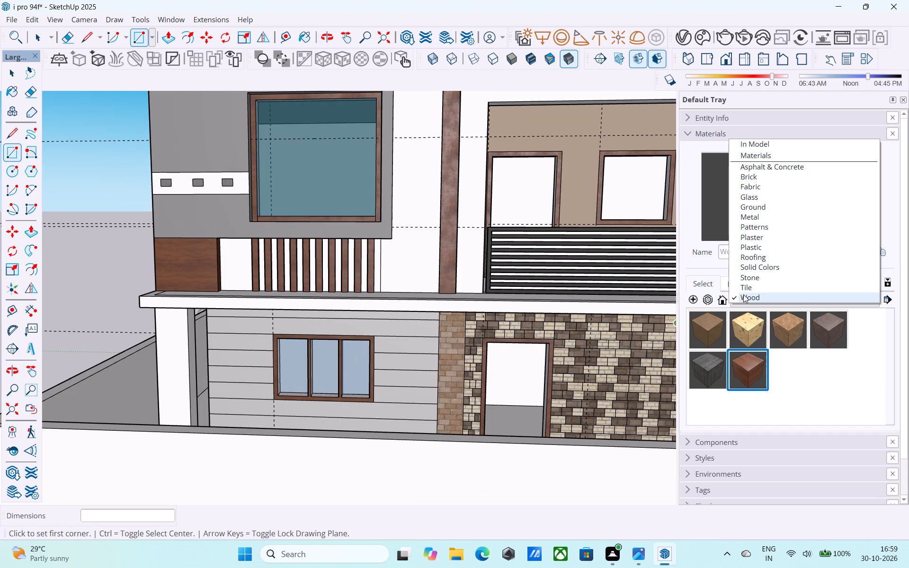
click(762, 141)
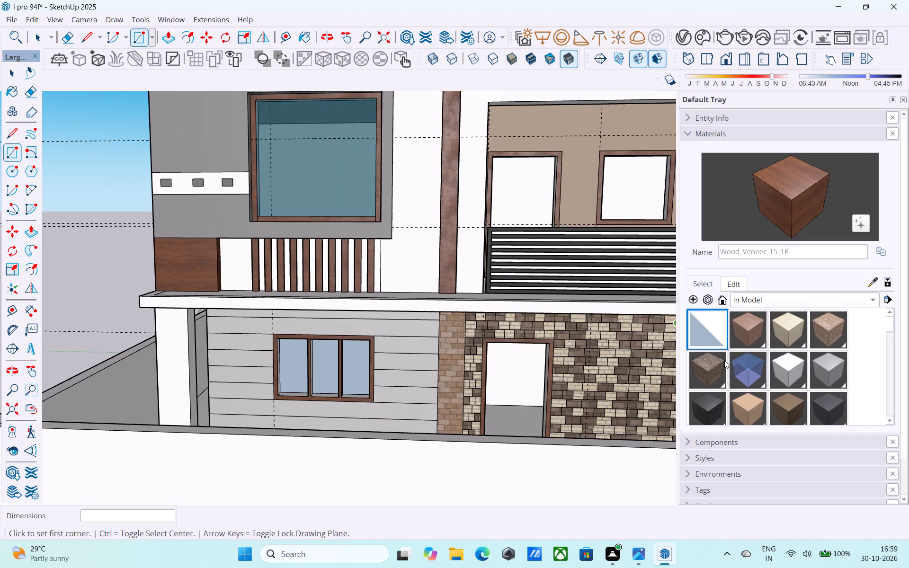
click(740, 368)
scroll(298, 380, up, 5)
click(296, 371)
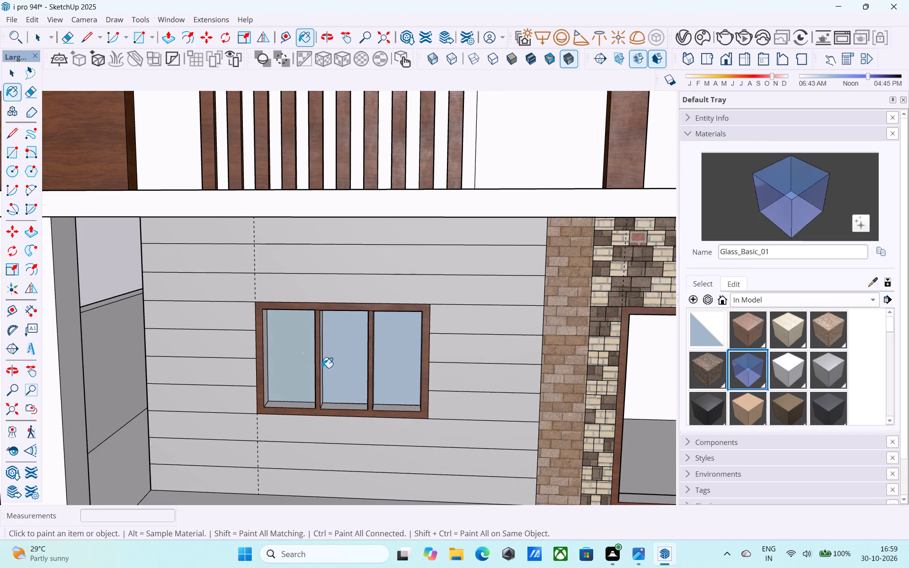
click(345, 355)
click(386, 349)
Examine the glazed ground-floor window and the house exterior from the side and the front.
scroll(351, 392, down, 8)
middle_drag(367, 404, 193, 399)
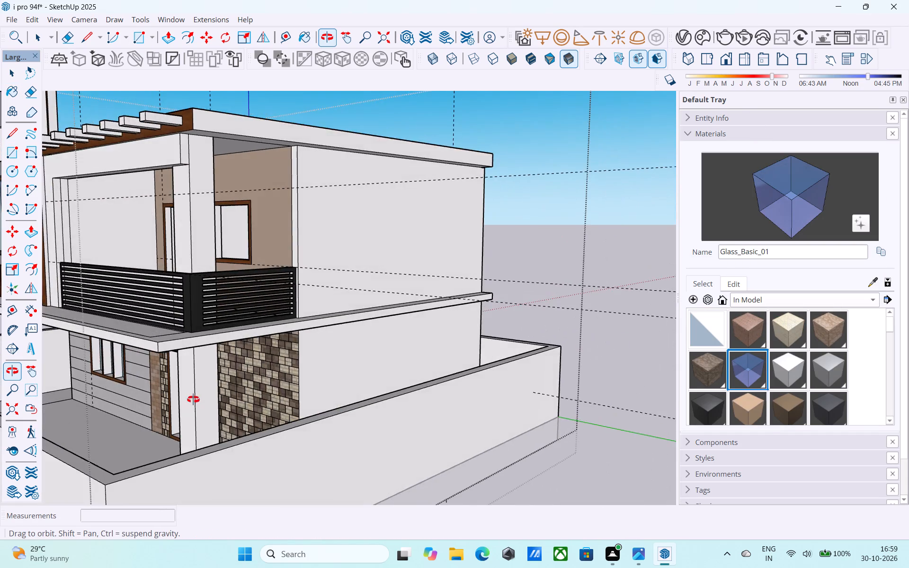
middle_drag(193, 399, 400, 417)
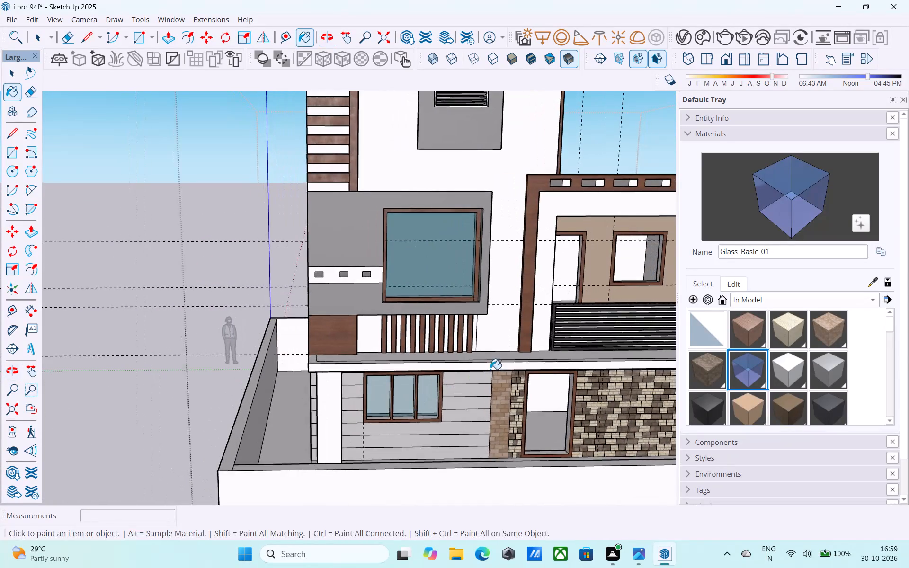
scroll(491, 368, up, 1)
scroll(250, 343, down, 2)
scroll(248, 346, up, 1)
scroll(247, 347, down, 2)
scroll(199, 346, down, 3)
middle_click(371, 360)
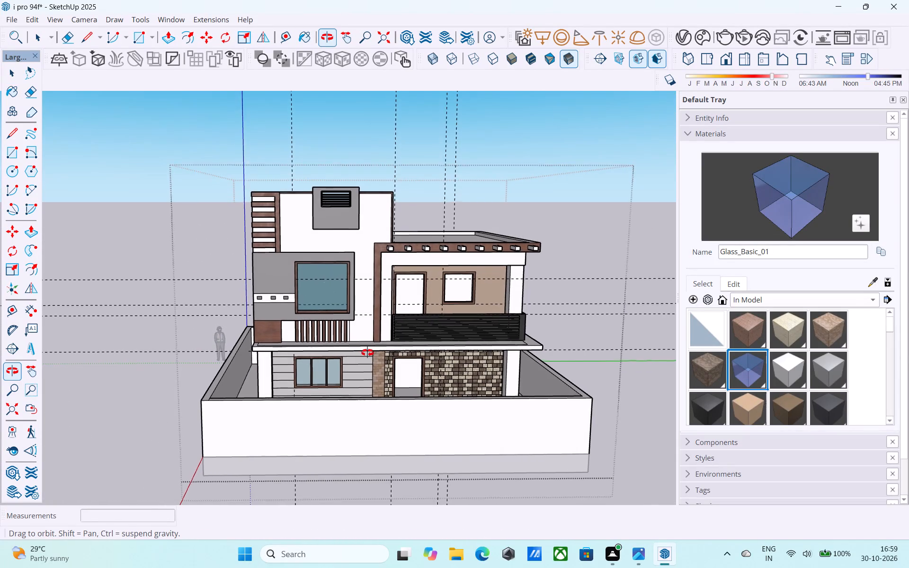
Draw a 3' 6" by 3' 6" glass-pane rectangle across the opening of the first-floor balcony window frame.
scroll(409, 263, up, 6)
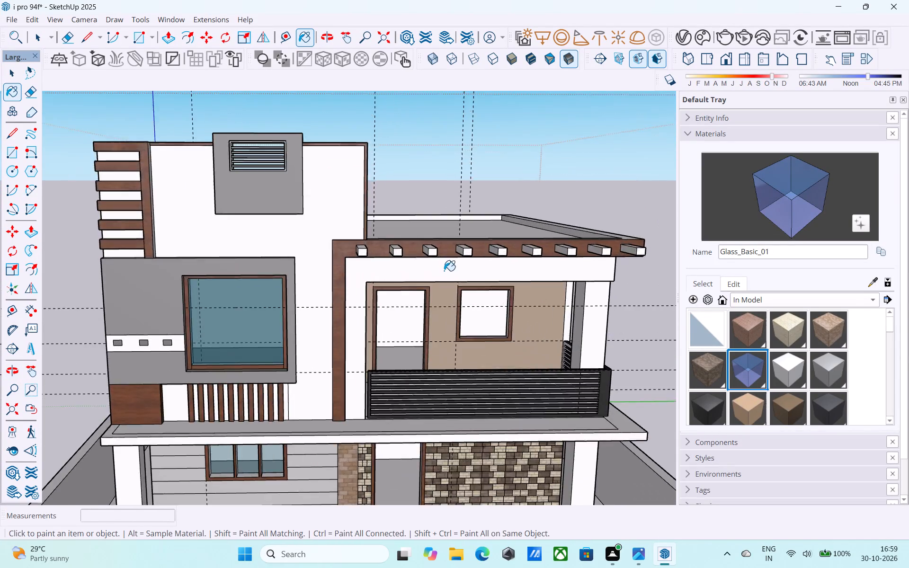
scroll(444, 271, up, 5)
middle_drag(464, 293, 422, 282)
scroll(384, 266, up, 4)
scroll(383, 266, down, 4)
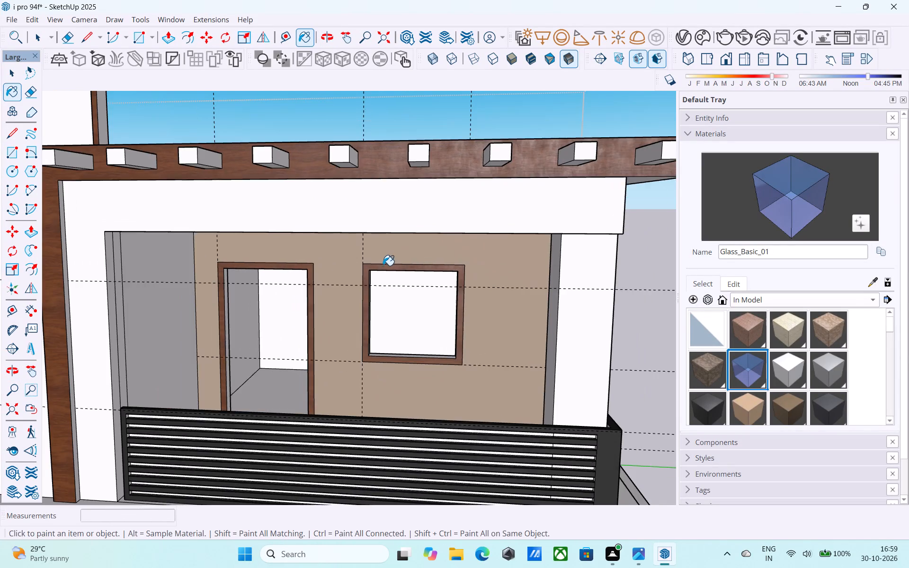
shift+middle_drag(383, 266, 357, 286)
key(space)
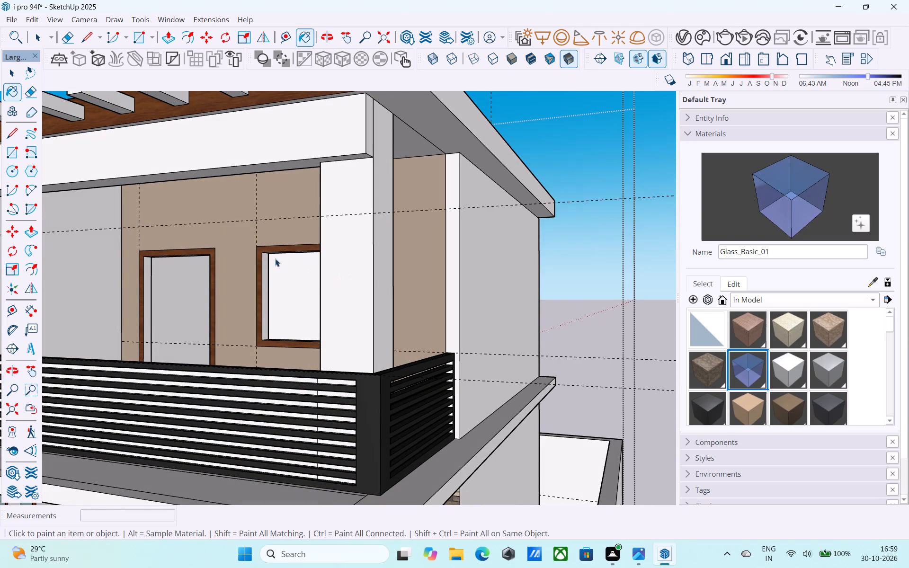
key(r)
scroll(275, 258, up, 5)
click(246, 243)
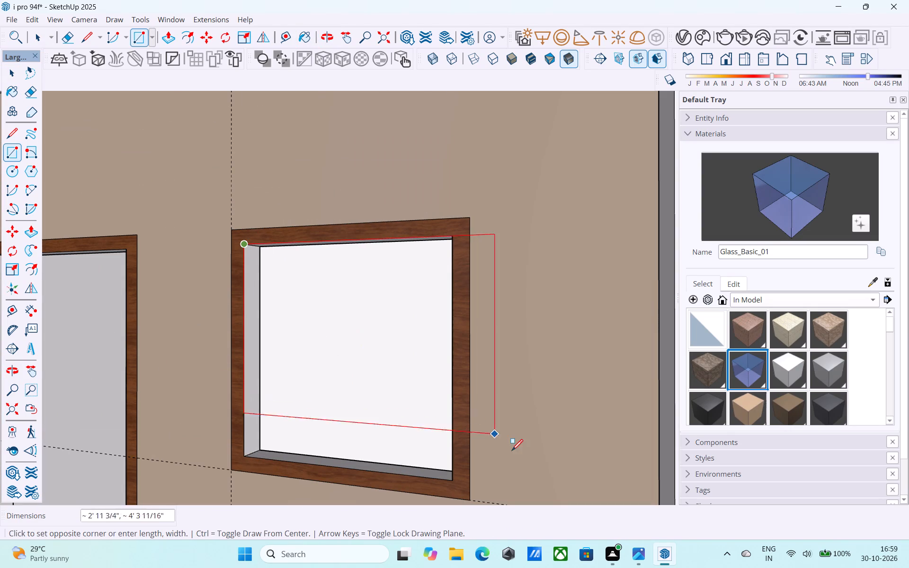
click(452, 478)
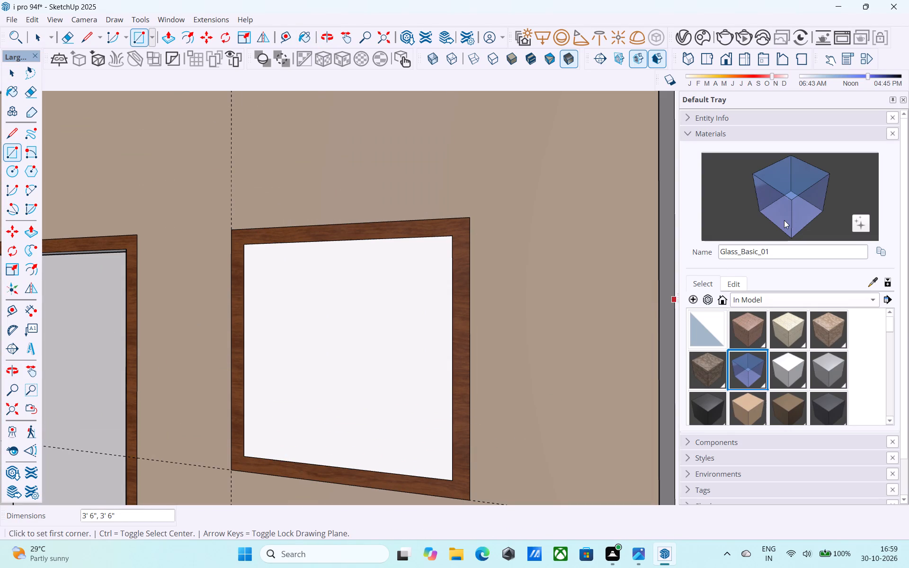
Paint the balcony window pane with Glass_Basic_01.
click(784, 219)
click(373, 329)
scroll(369, 330, down, 6)
middle_drag(368, 331, 385, 344)
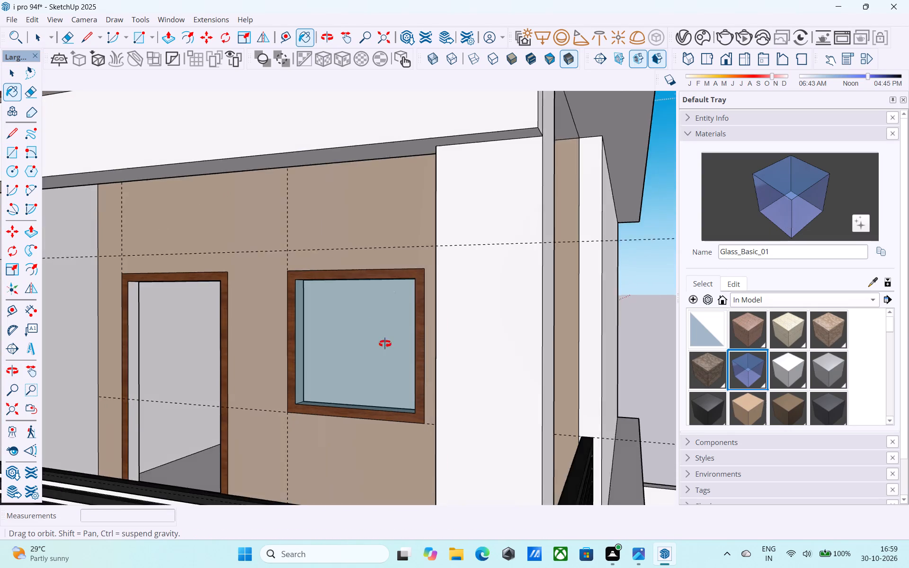
middle_drag(385, 344, 479, 330)
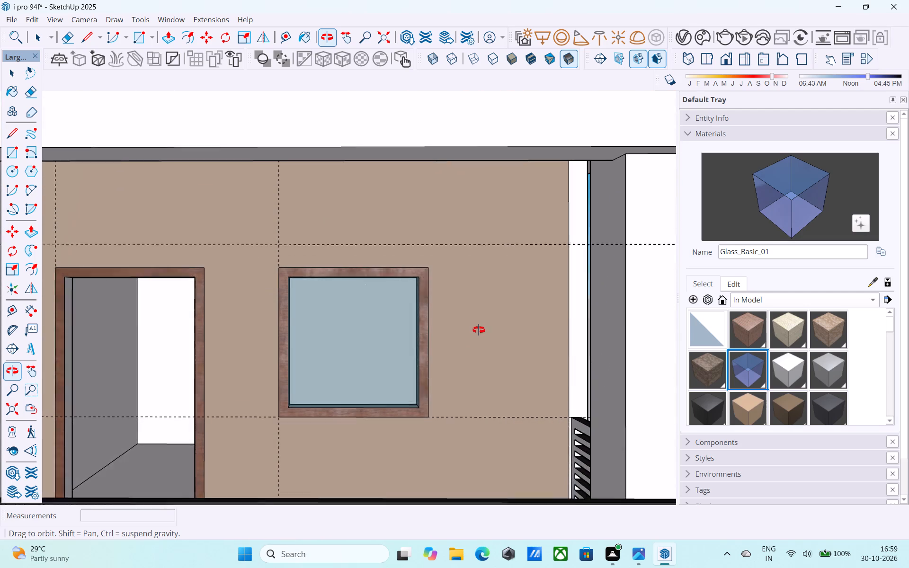
middle_drag(479, 330, 477, 323)
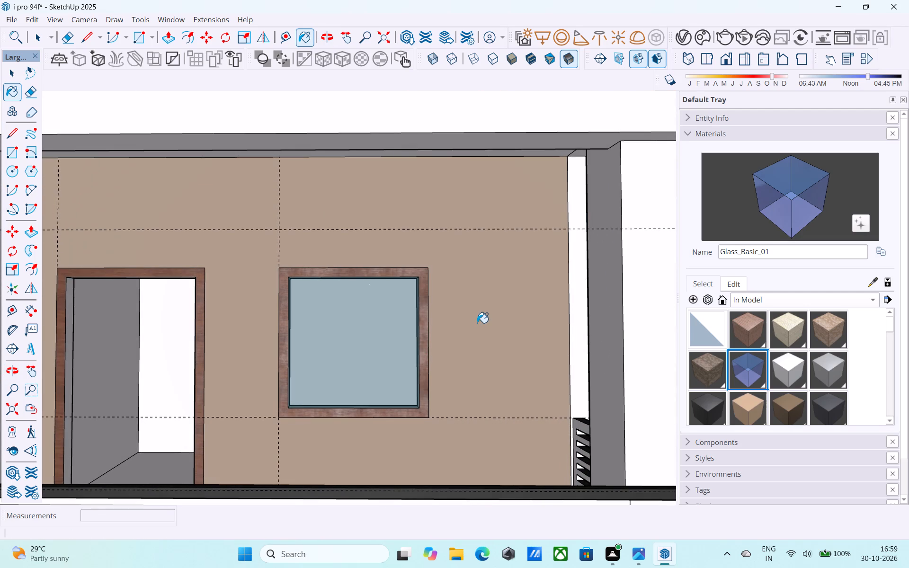
key(space)
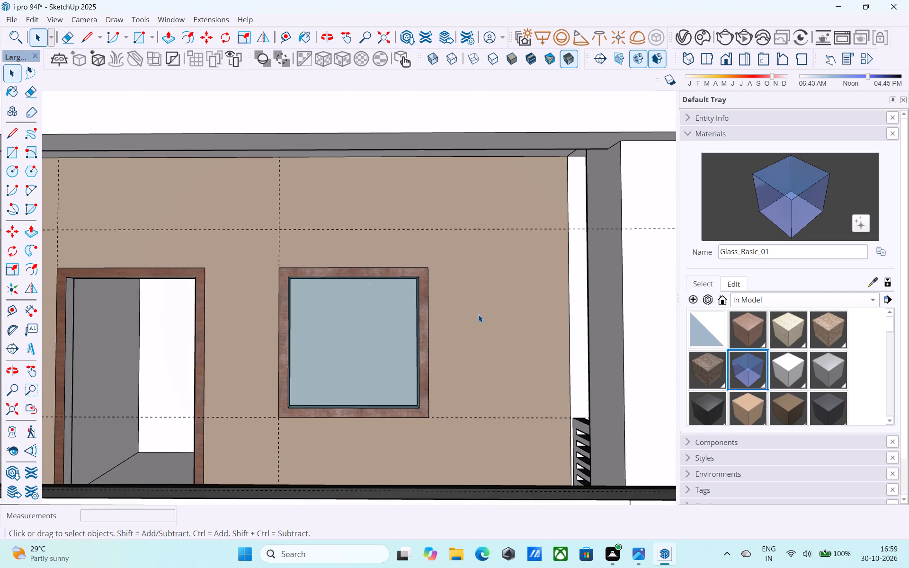
Save the house model.
key(ctrl+s)
key(ctrl+s)
key(space)
Examine the balcony, the side wall and the whole house from several angles and distances.
scroll(480, 307, down, 6)
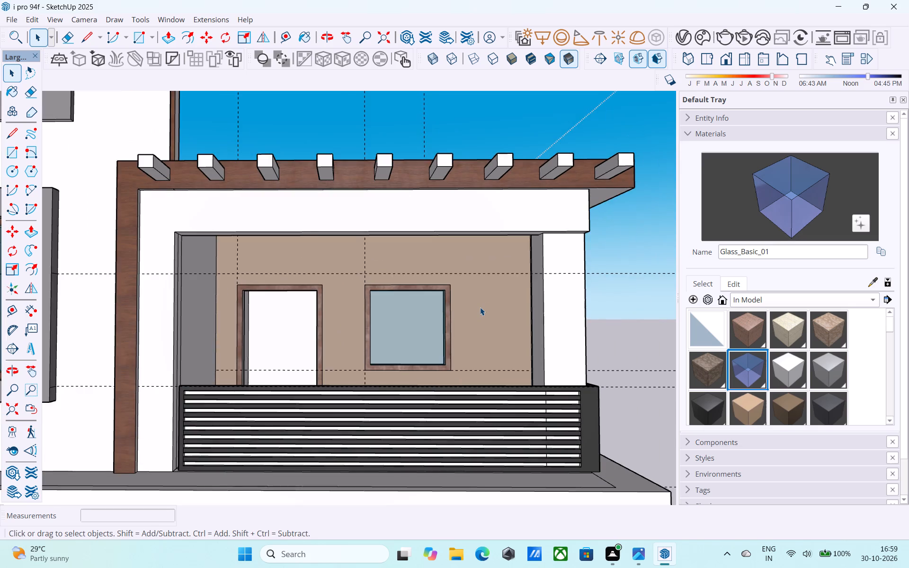
middle_drag(480, 307, 491, 346)
scroll(491, 346, up, 4)
scroll(491, 346, down, 9)
middle_drag(488, 344, 409, 284)
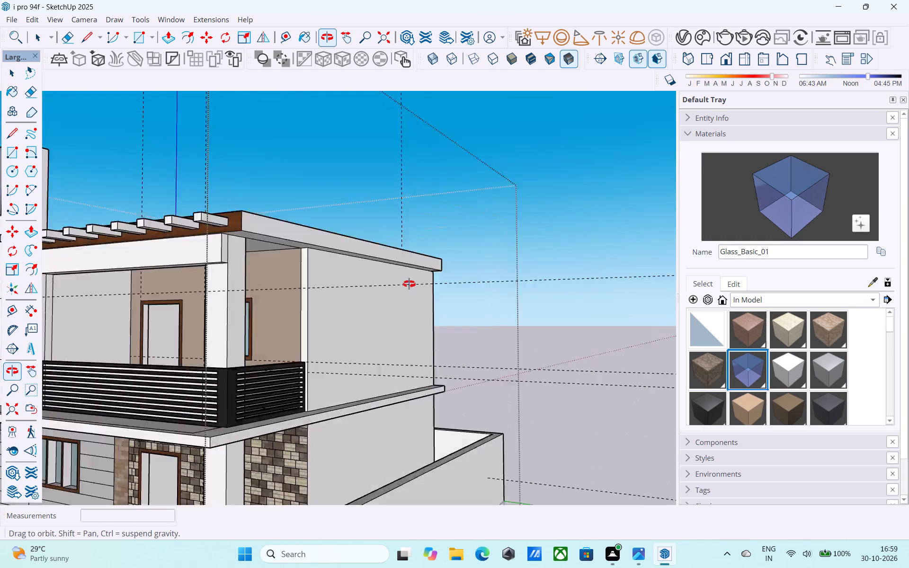
middle_drag(409, 284, 369, 270)
scroll(369, 270, down, 5)
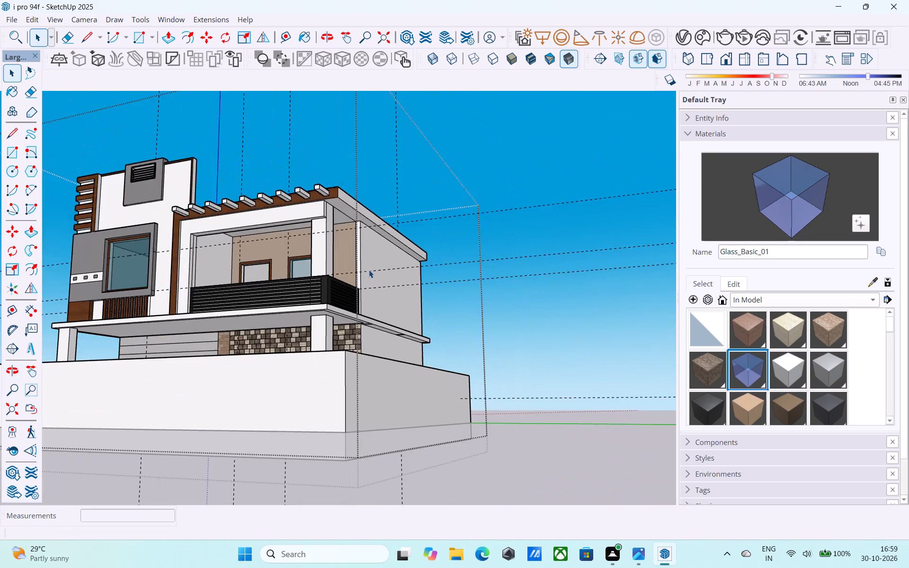
middle_drag(381, 284, 411, 319)
scroll(424, 325, down, 8)
middle_drag(379, 397, 428, 445)
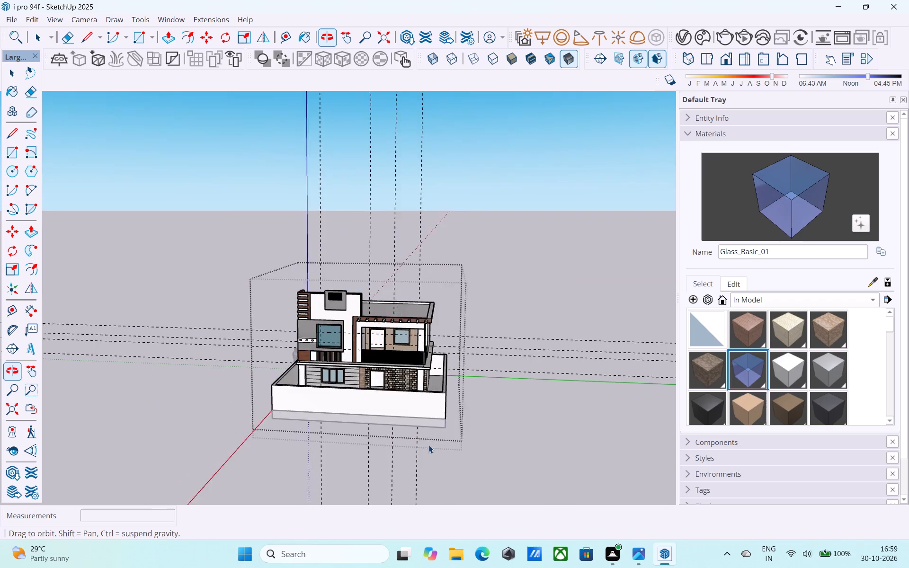
middle_drag(428, 445, 425, 444)
Delete the vertical guide line that runs down to the ground-floor window.
scroll(356, 392, up, 7)
middle_drag(353, 373, 344, 359)
scroll(280, 382, up, 5)
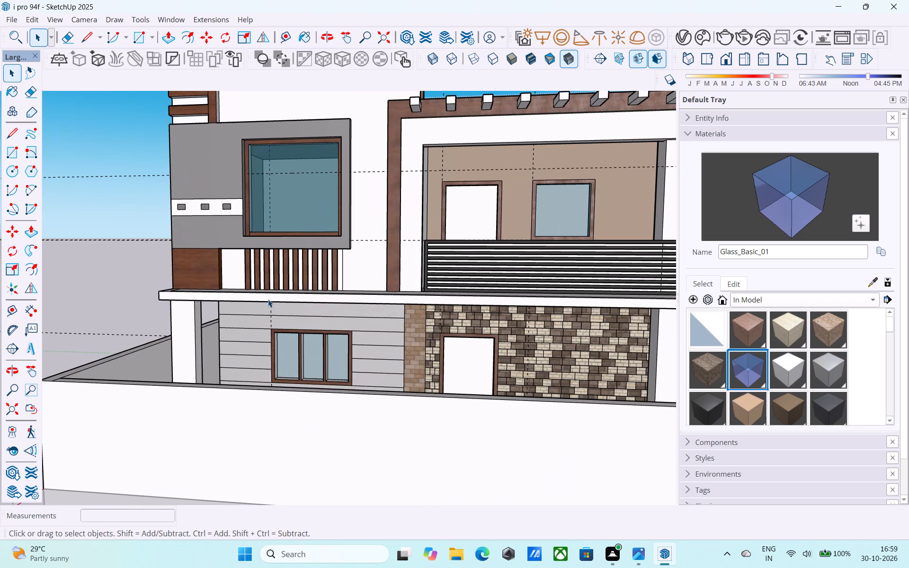
click(270, 307)
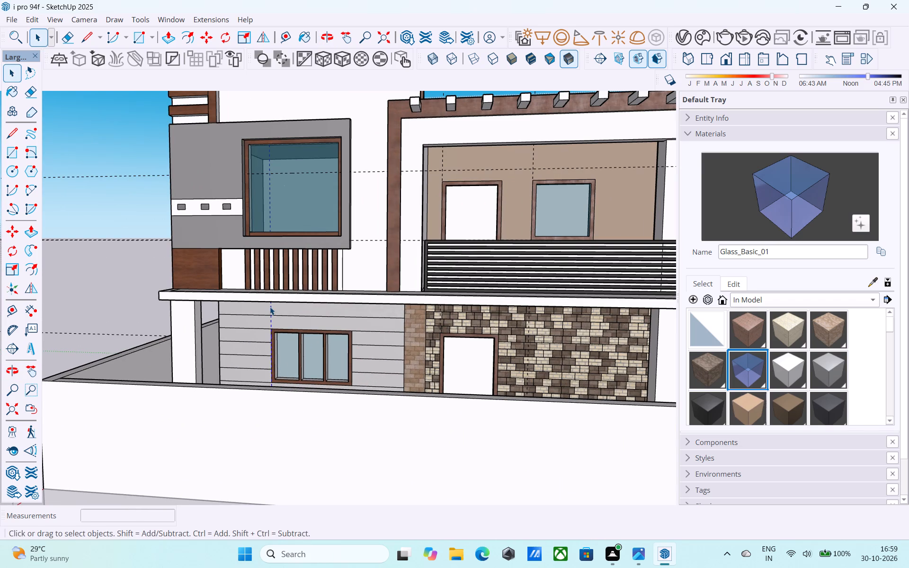
key(Delete)
Erase all remaining horizontal and vertical guide lines around the house.
scroll(270, 307, down, 6)
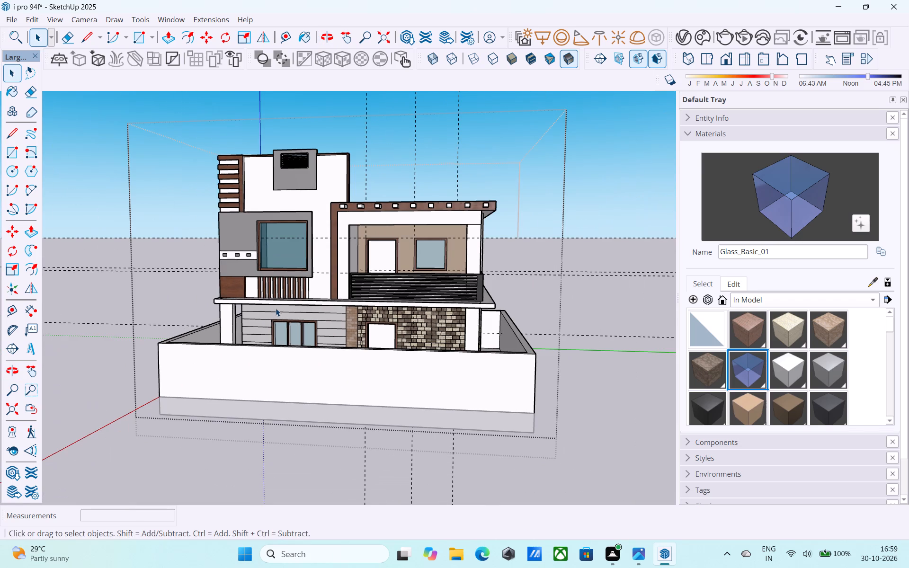
key(e)
drag(155, 223, 150, 275)
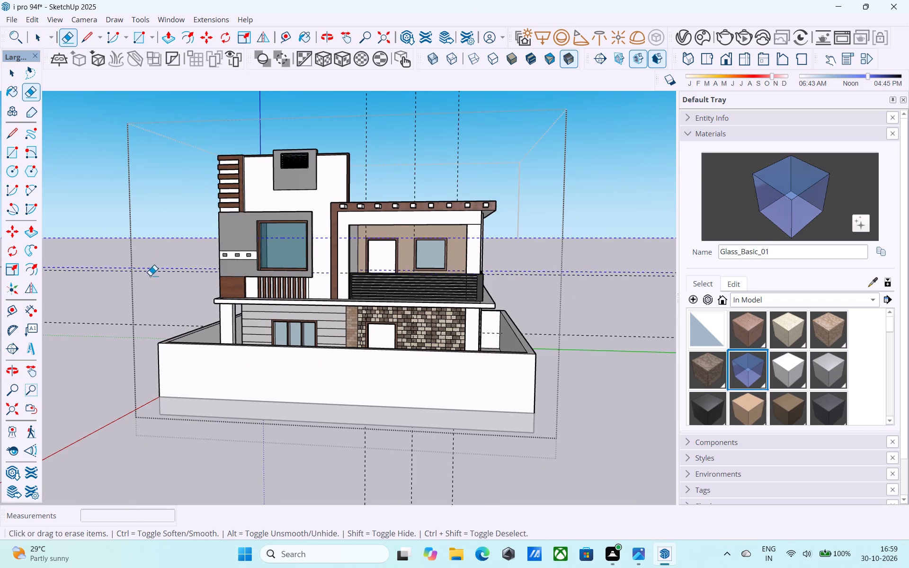
drag(150, 275, 125, 365)
drag(111, 385, 493, 438)
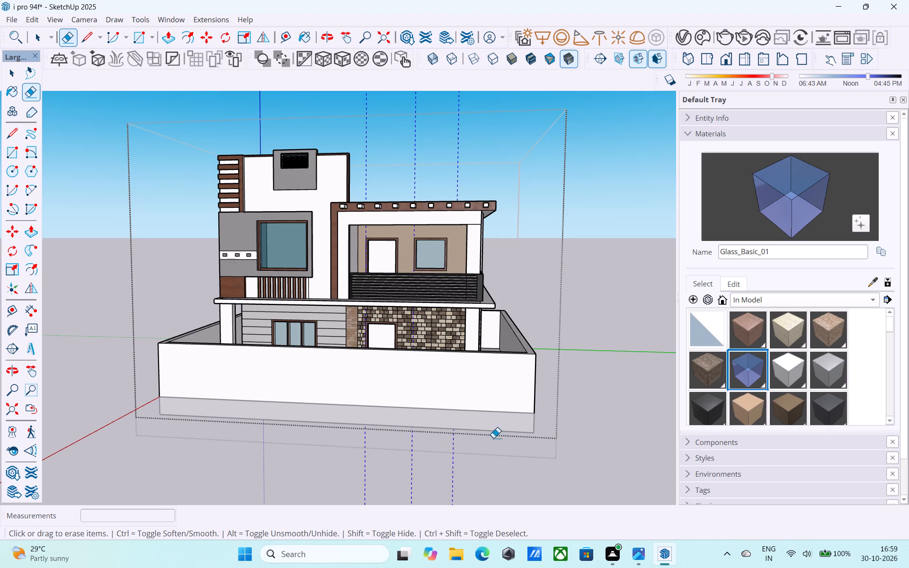
drag(493, 438, 548, 433)
Examine the house exterior from below, the front and the side.
middle_drag(397, 396, 400, 339)
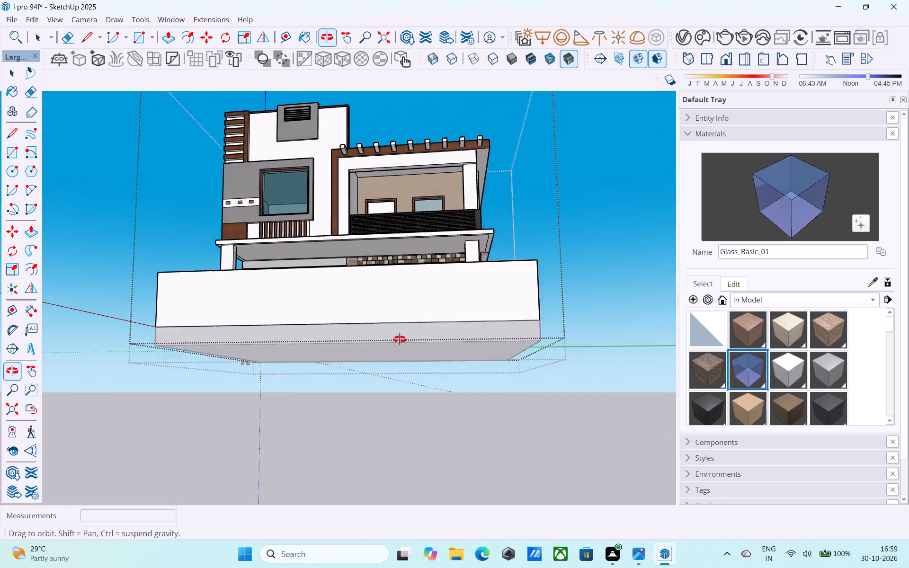
middle_drag(400, 339, 463, 384)
key(space)
click(158, 301)
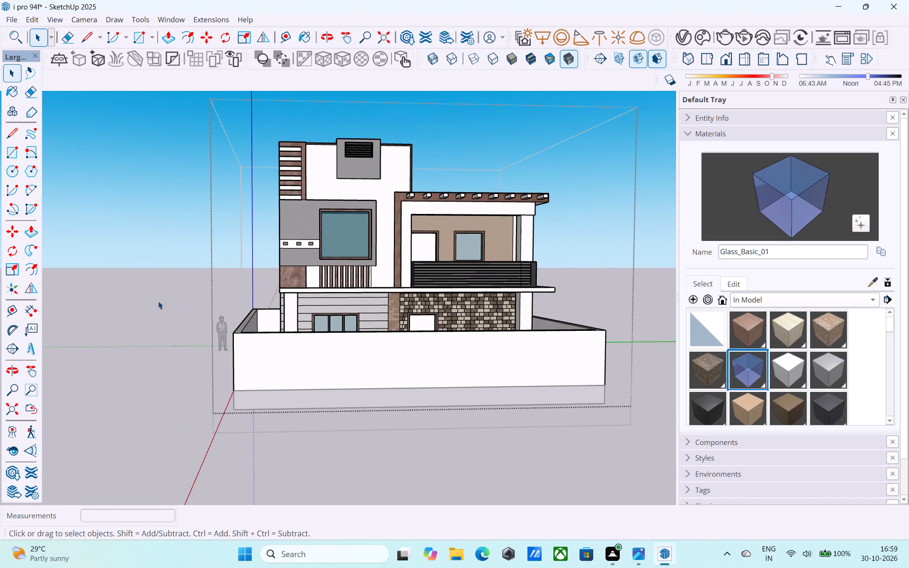
scroll(158, 301, down, 4)
middle_drag(202, 307, 305, 315)
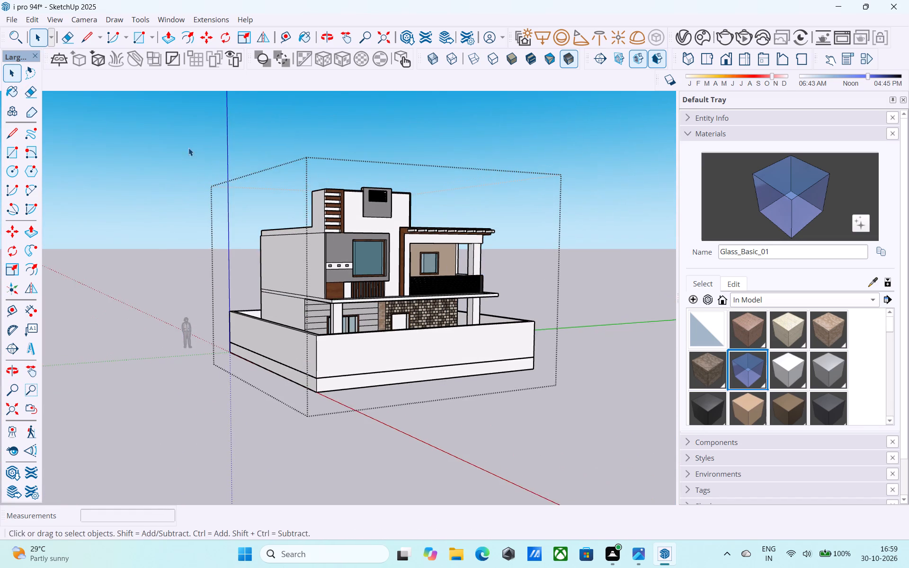
Check how the house and boundary wall are grouped by selecting the house geometry and the wall's lower side band.
click(173, 137)
scroll(283, 195, down, 1)
middle_drag(279, 218, 190, 241)
scroll(300, 283, up, 2)
click(300, 282)
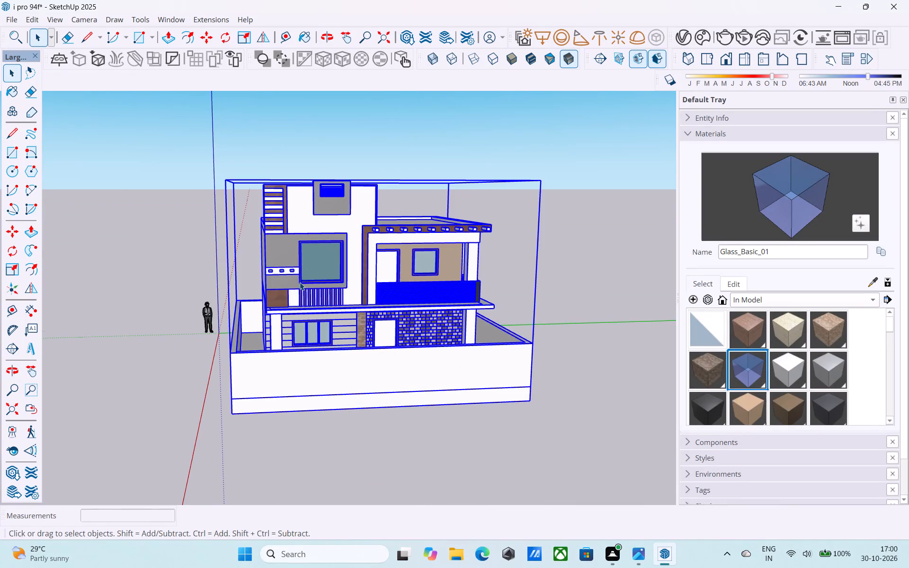
middle_drag(367, 294, 398, 295)
scroll(400, 296, up, 5)
double_click(437, 460)
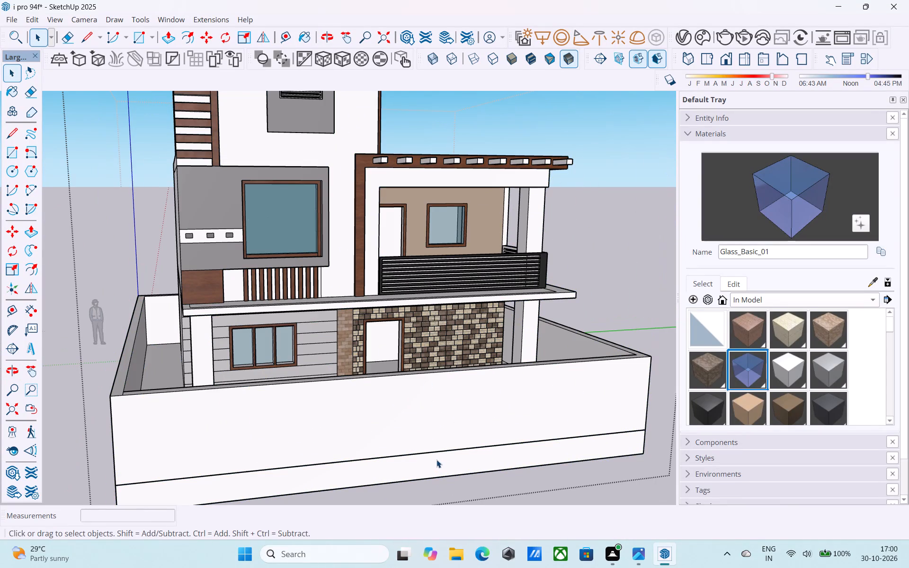
click(335, 334)
scroll(336, 333, down, 5)
middle_drag(337, 338, 503, 412)
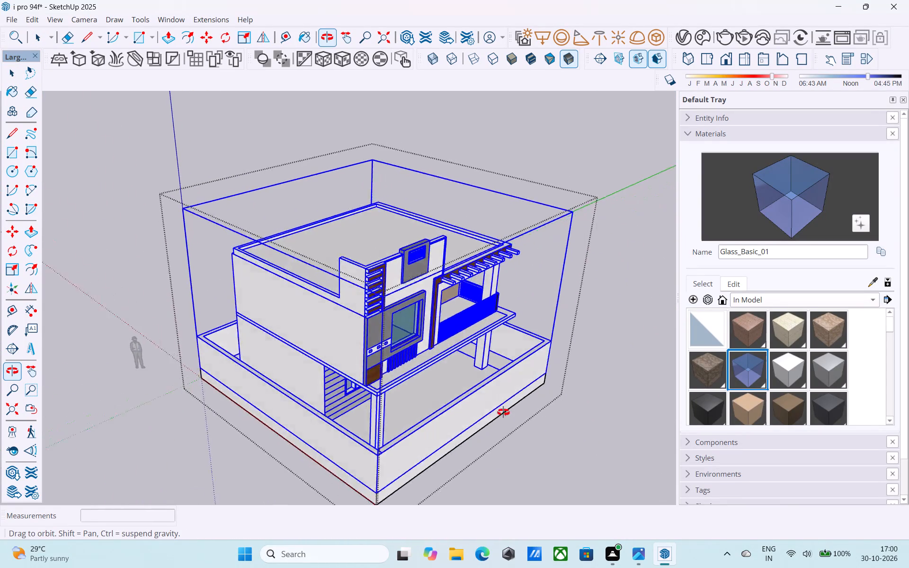
middle_drag(503, 412, 544, 344)
click(572, 307)
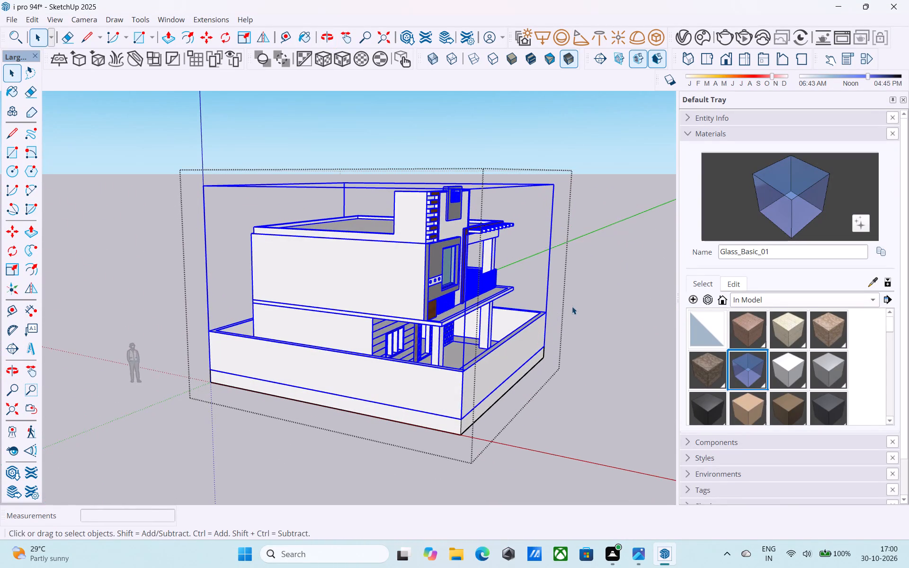
double_click(512, 359)
double_click(512, 356)
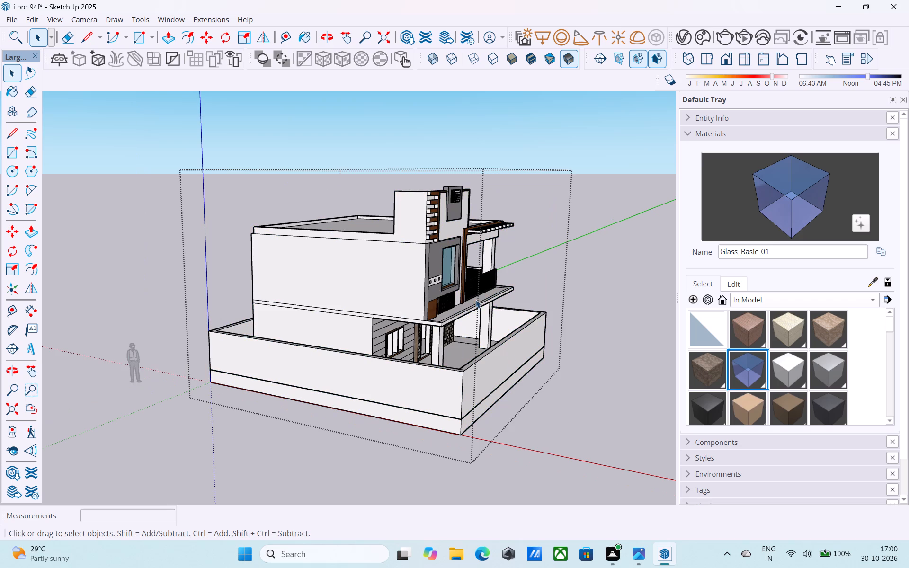
click(459, 283)
click(506, 369)
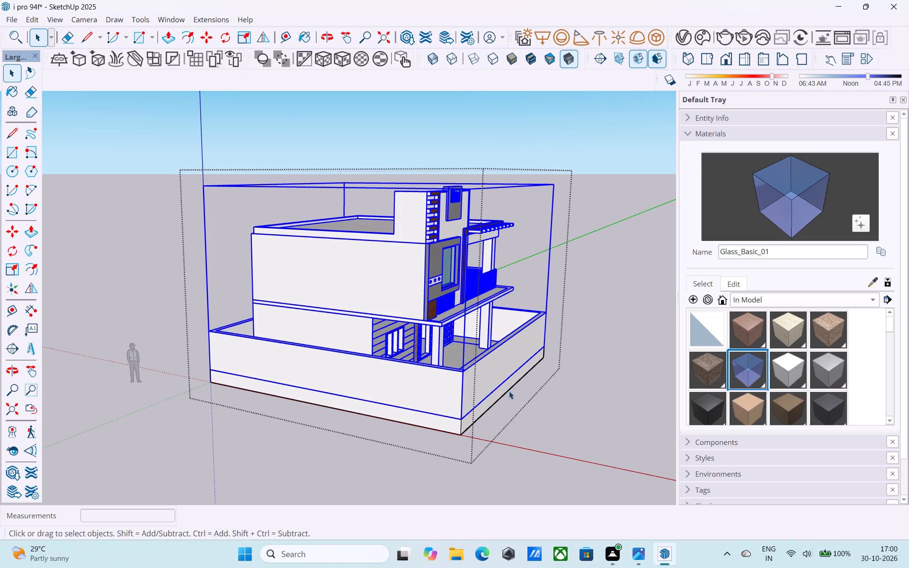
click(509, 391)
click(508, 390)
click(445, 423)
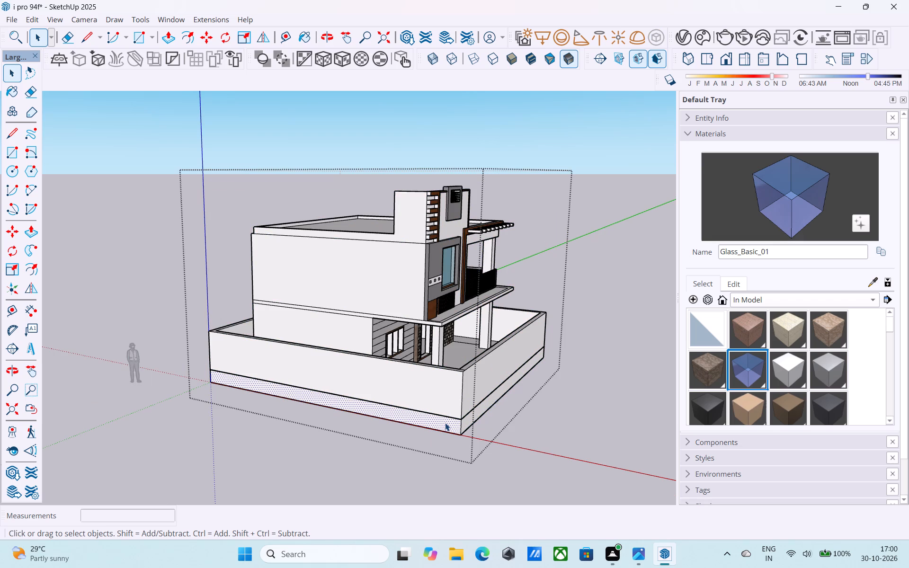
Examine the whole house from the front and the side at different heights.
scroll(474, 409, down, 4)
middle_drag(474, 409, 218, 411)
middle_drag(250, 394, 234, 384)
scroll(277, 285, up, 3)
scroll(289, 260, down, 5)
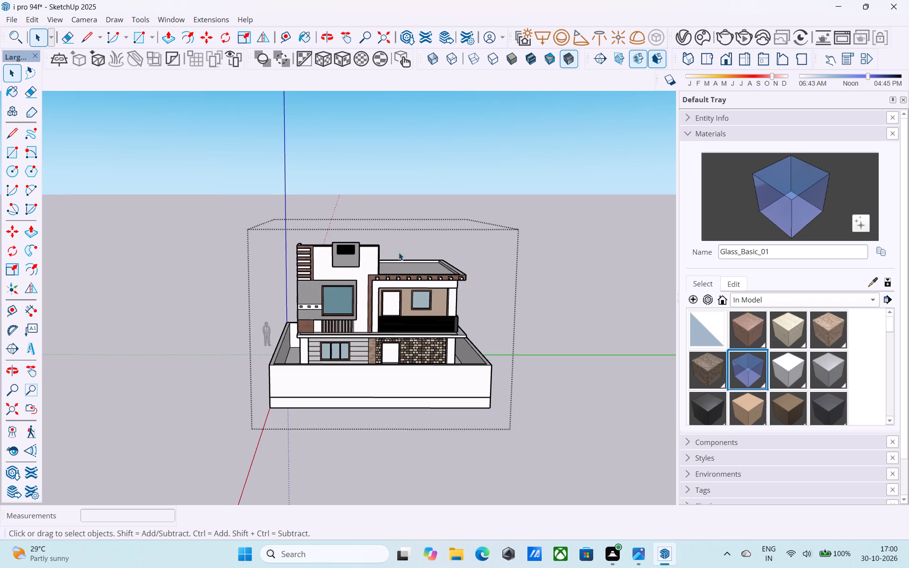
middle_drag(398, 244, 400, 223)
middle_drag(409, 280, 326, 279)
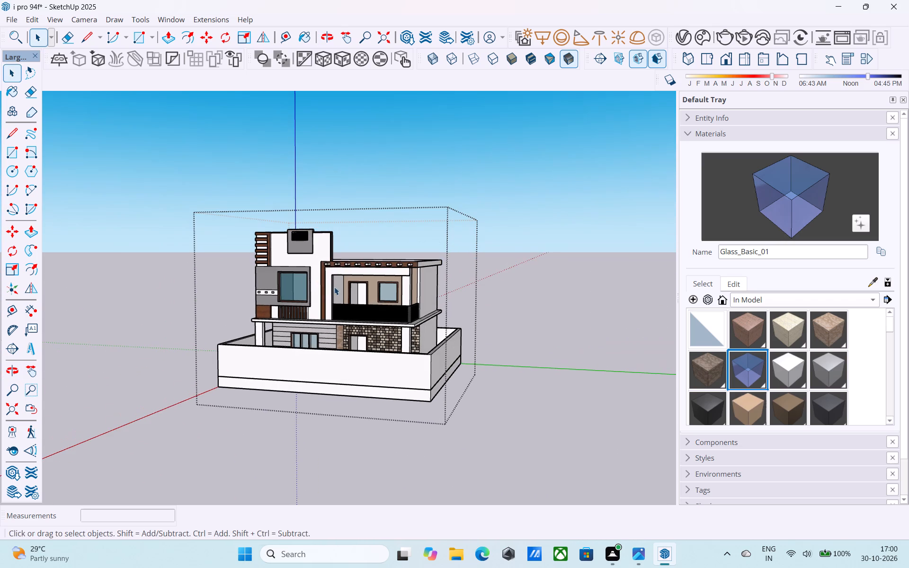
middle_drag(350, 289, 338, 284)
middle_drag(338, 280, 344, 252)
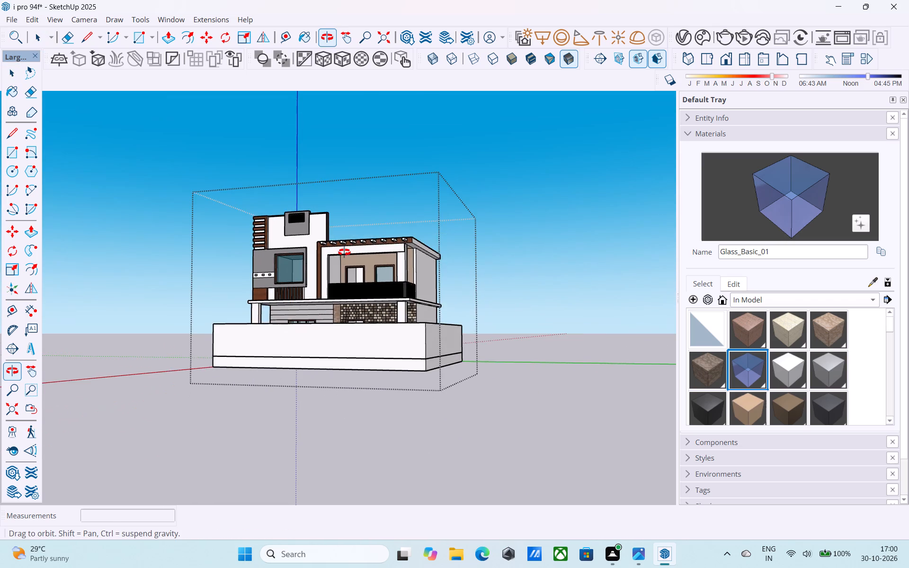
middle_drag(344, 252, 385, 271)
scroll(390, 337, up, 7)
middle_drag(403, 311, 428, 359)
scroll(420, 350, up, 1)
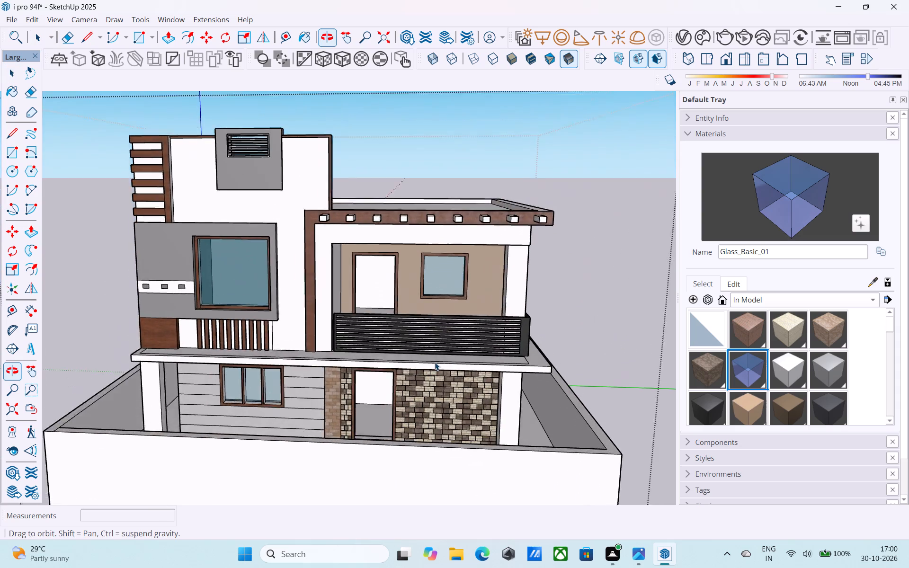
Examine the front balcony's black slatted railing up close from above and below.
scroll(517, 354, up, 9)
middle_drag(492, 340, 484, 385)
scroll(484, 384, up, 1)
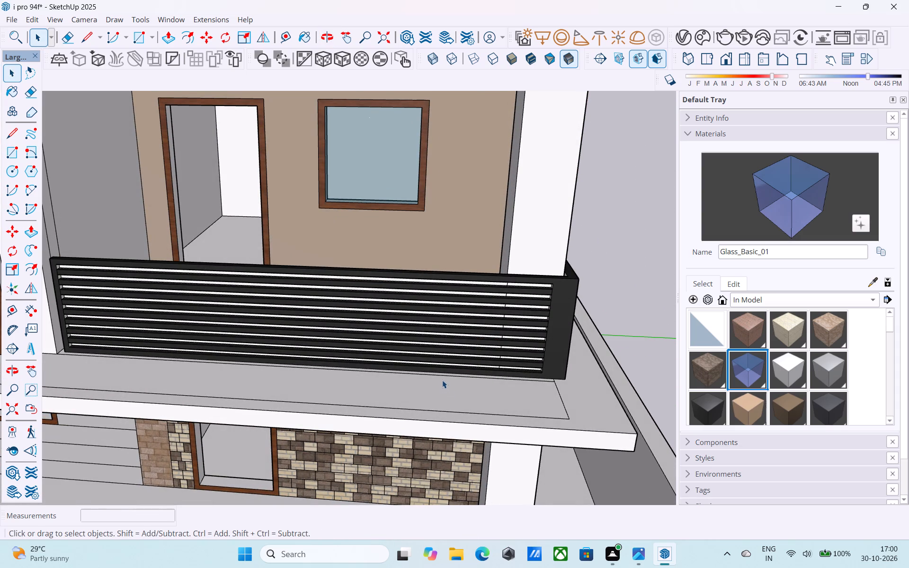
middle_drag(440, 374, 430, 366)
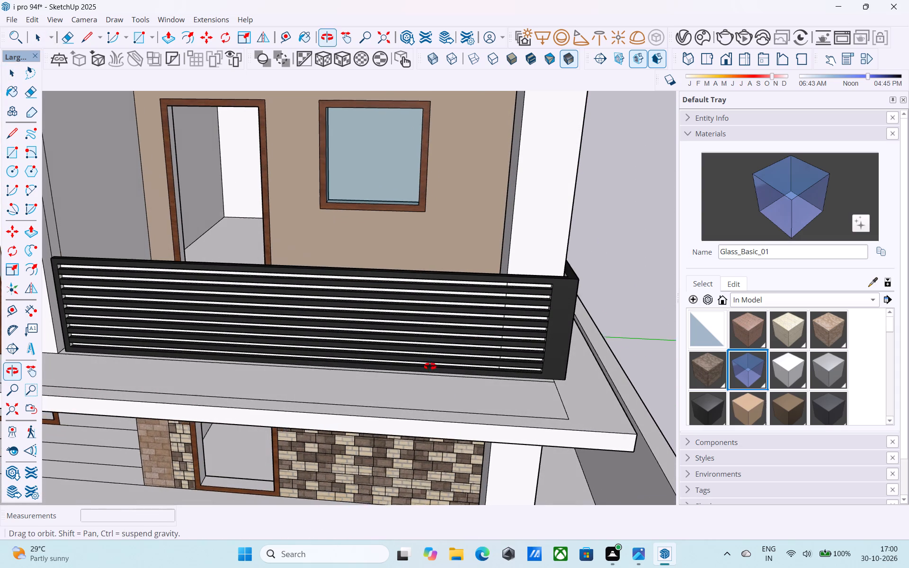
middle_drag(430, 366, 423, 365)
scroll(327, 303, down, 2)
middle_drag(327, 303, 296, 247)
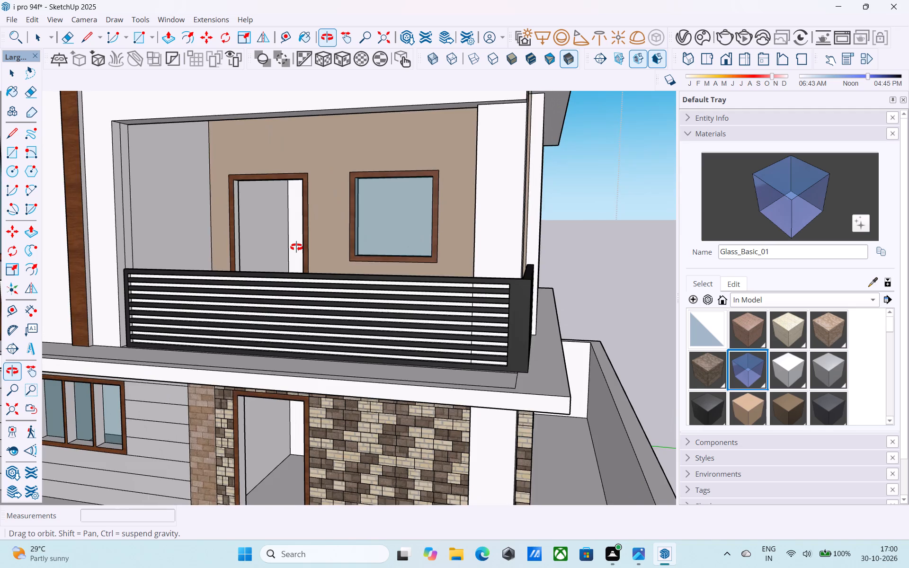
middle_drag(296, 247, 328, 257)
middle_drag(364, 337, 425, 477)
scroll(242, 333, up, 1)
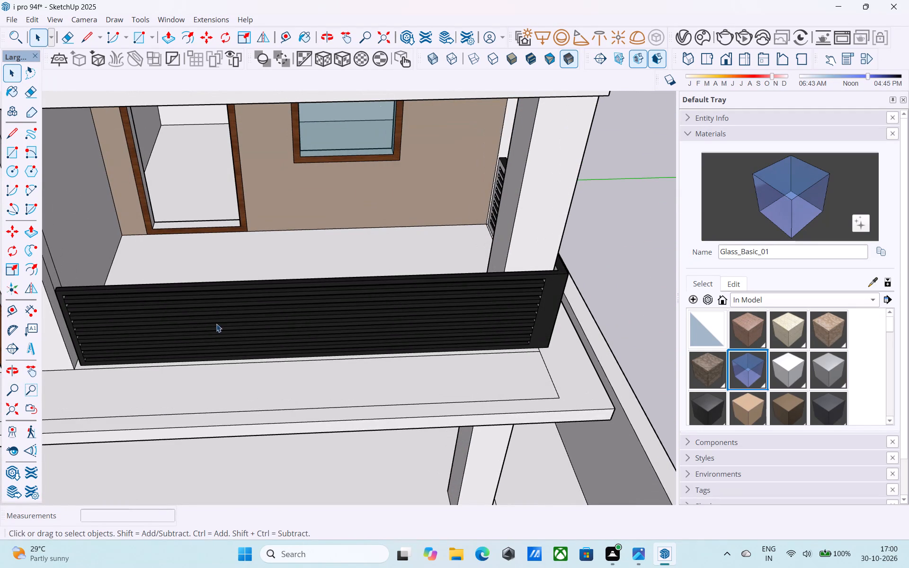
scroll(220, 315, down, 2)
shift+middle_drag(220, 315, 239, 344)
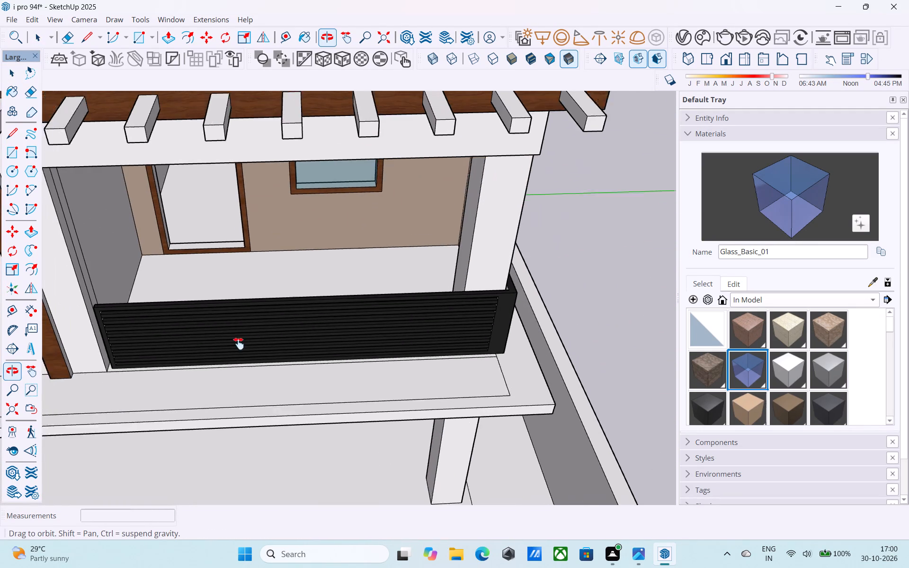
shift+middle_drag(239, 344, 336, 242)
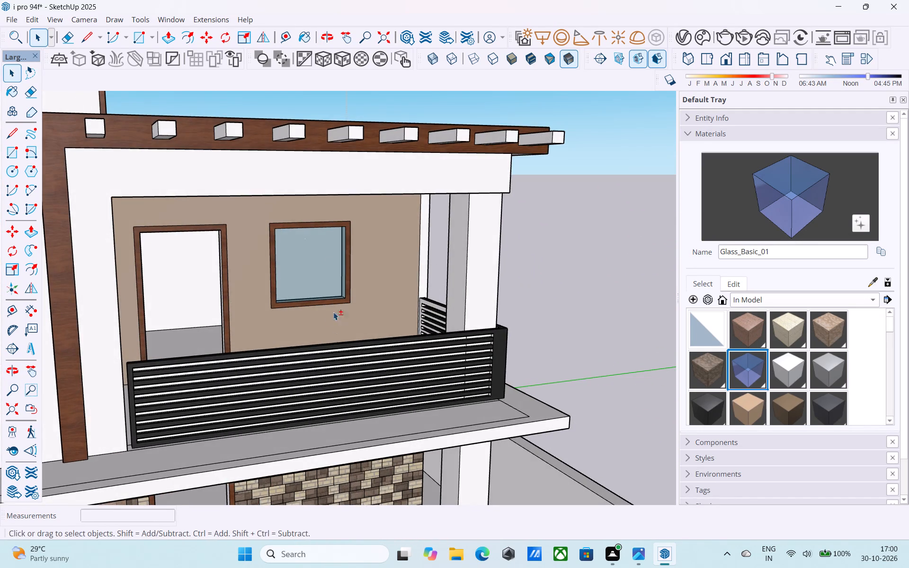
Draw a vertical line about 2' 8" long down the middle of the front balcony railing, from its top rail to the lowest slat.
shift+middle_drag(338, 276, 340, 238)
scroll(321, 305, up, 5)
middle_drag(298, 311, 324, 332)
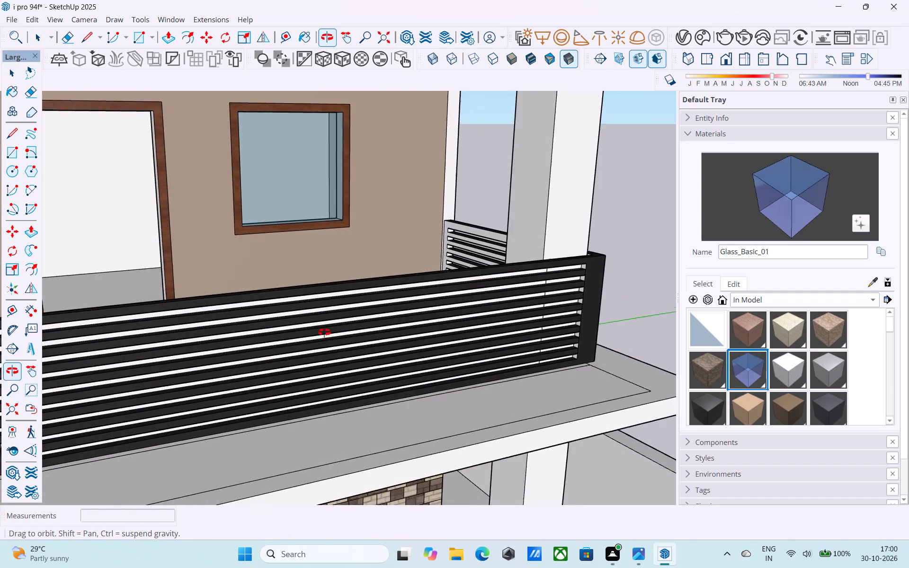
middle_drag(324, 332, 332, 339)
key(l)
scroll(273, 308, up, 1)
scroll(257, 297, down, 4)
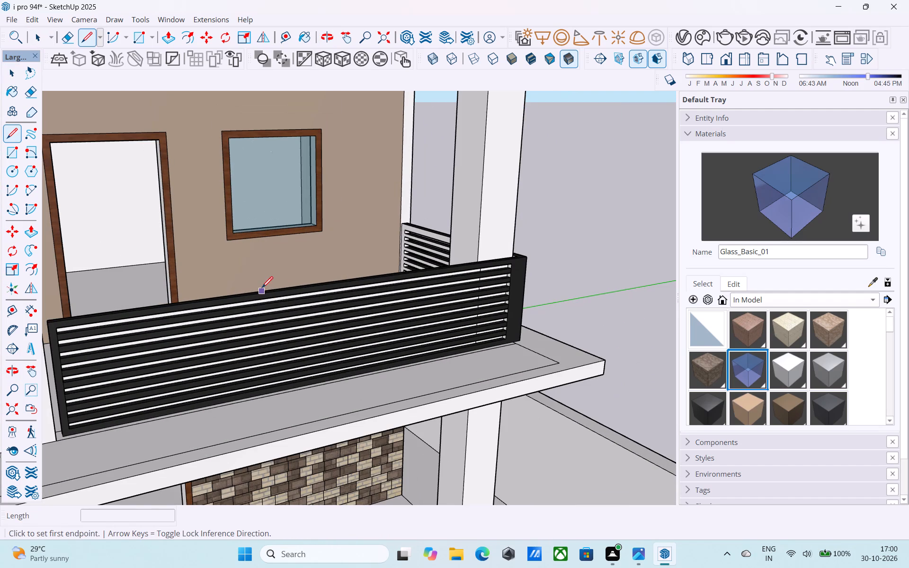
click(328, 282)
key(space)
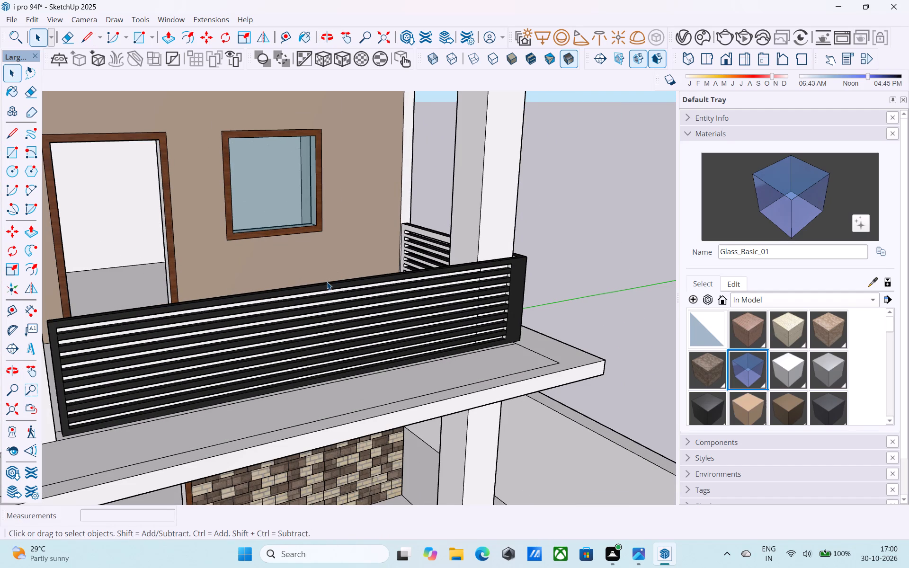
double_click(327, 282)
key(l)
click(326, 282)
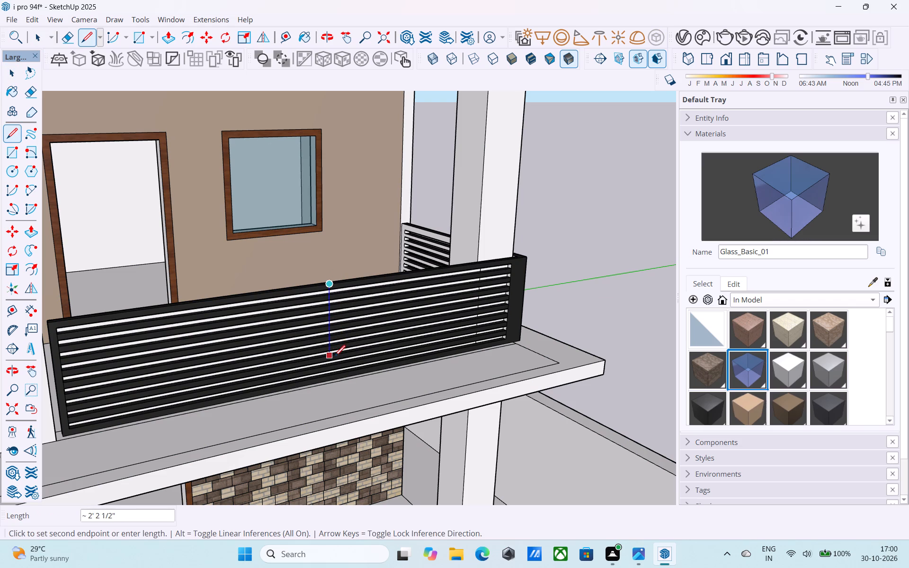
scroll(335, 368, up, 7)
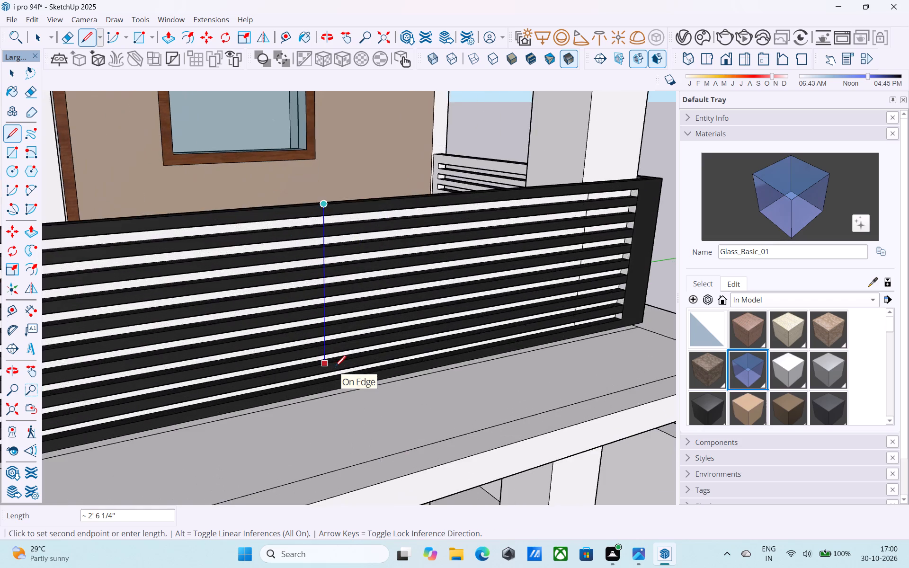
scroll(335, 368, up, 9)
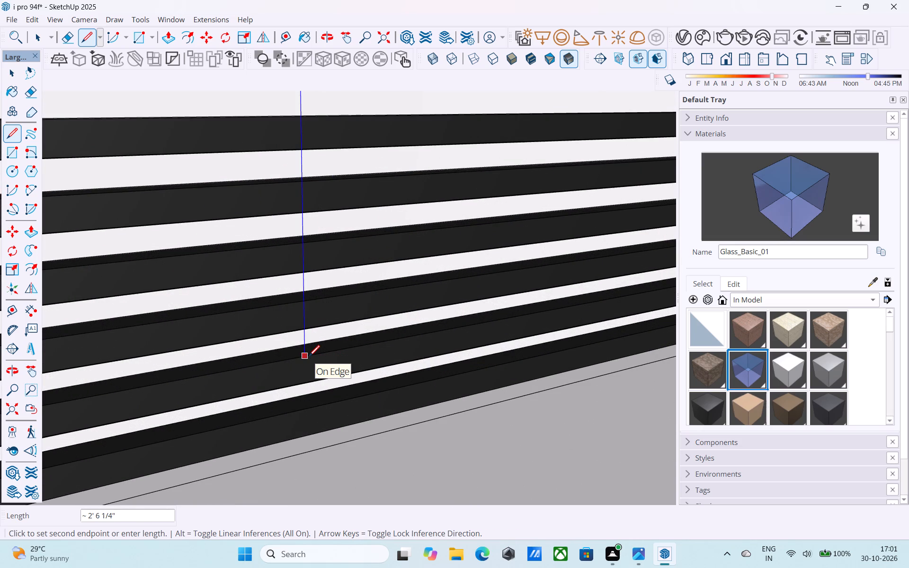
click(304, 381)
Examine the divided front balcony railing from several angles, and the house front as a whole.
scroll(304, 381, down, 6)
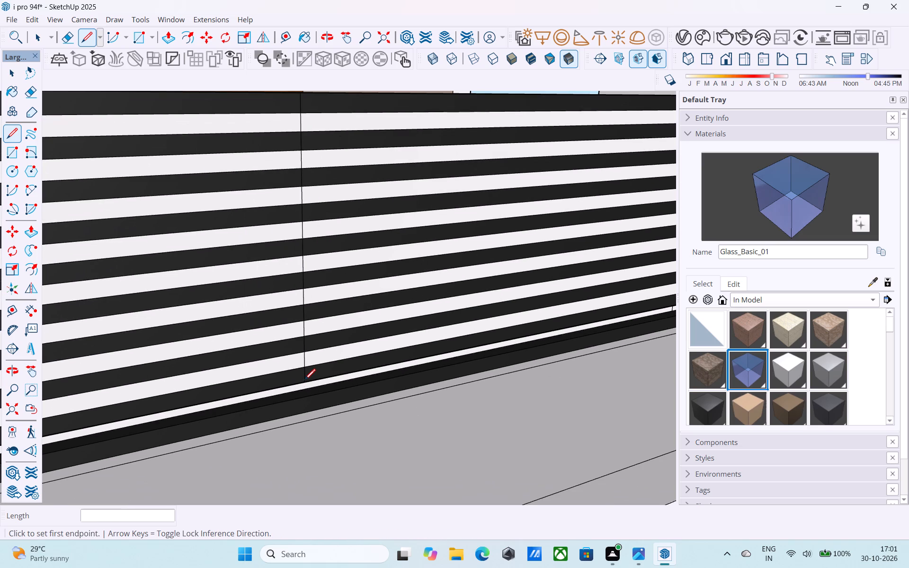
middle_drag(304, 381, 311, 411)
scroll(312, 411, down, 5)
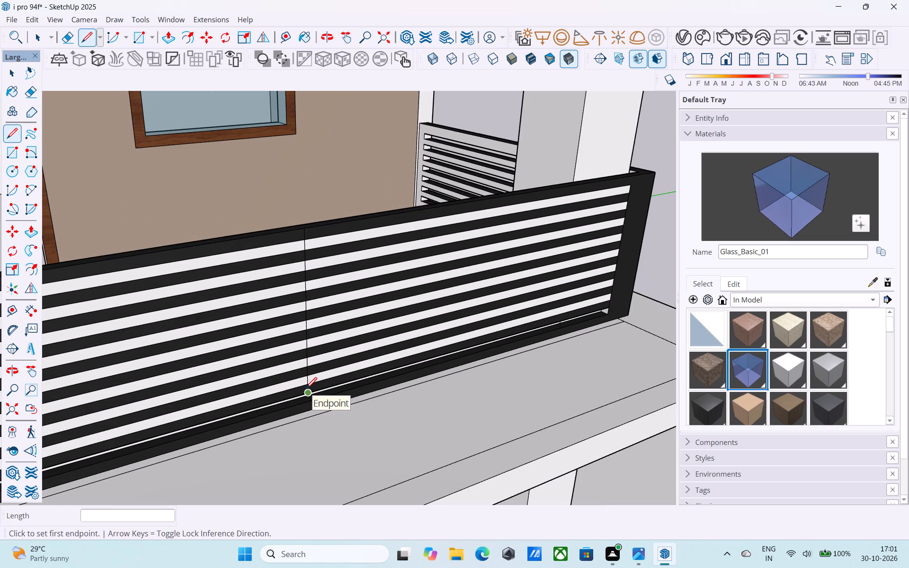
scroll(306, 390, down, 8)
middle_click(306, 390)
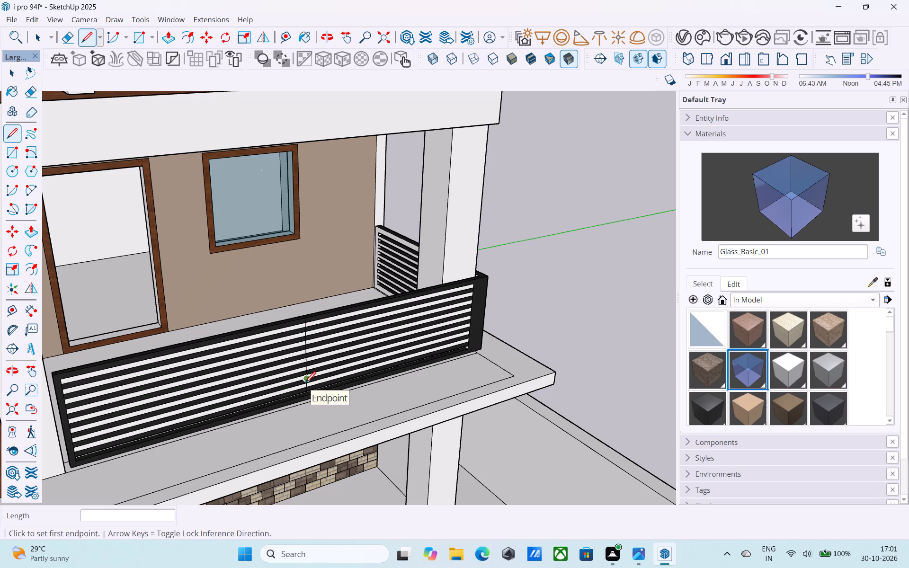
middle_drag(302, 364, 300, 350)
scroll(300, 348, down, 5)
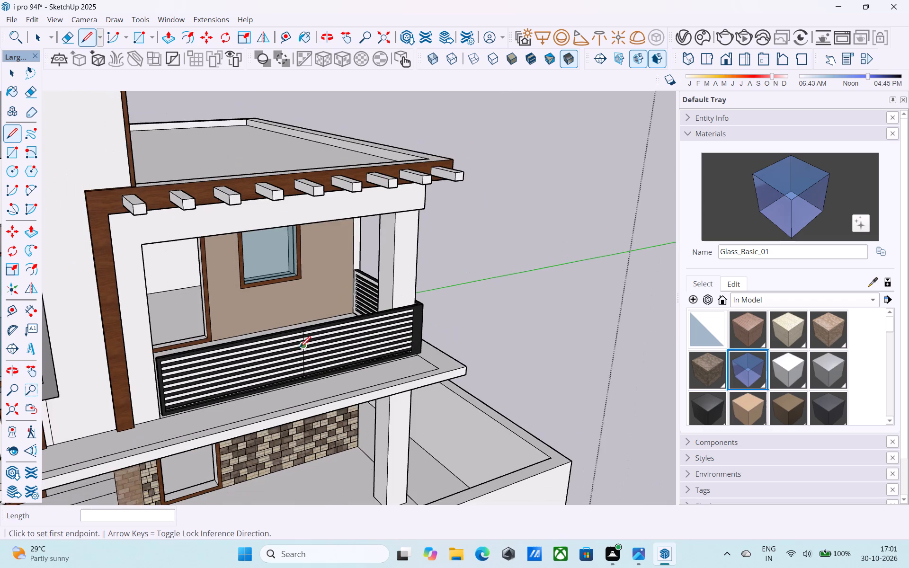
middle_drag(300, 348, 297, 356)
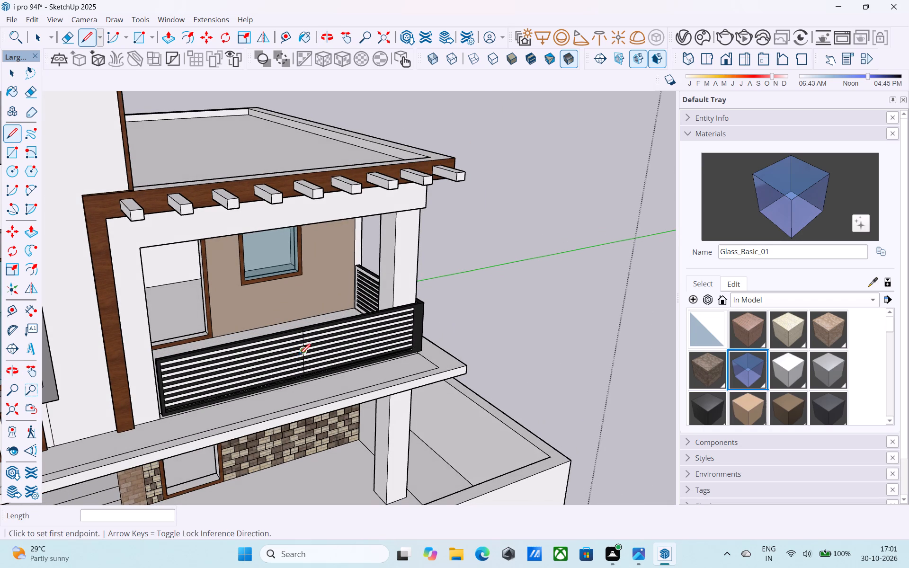
middle_drag(299, 356, 301, 383)
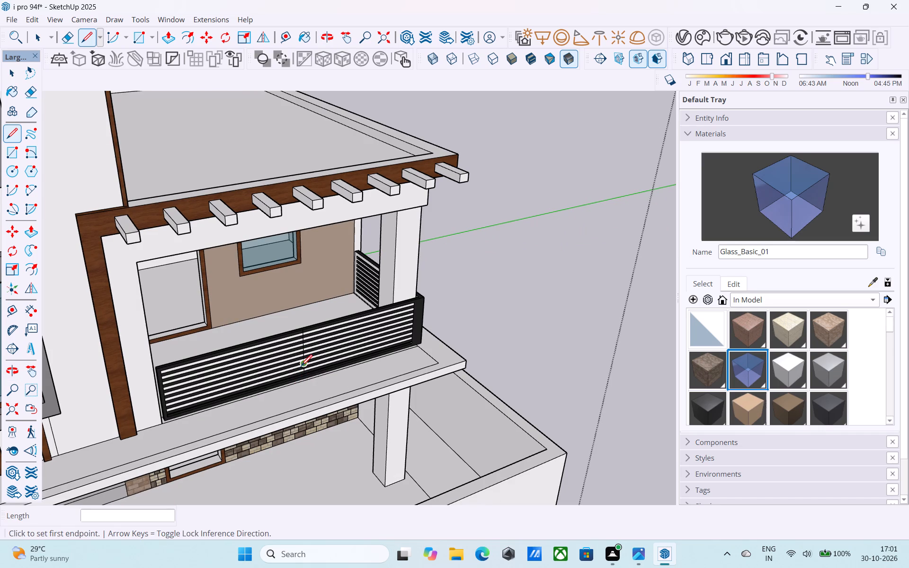
scroll(301, 367, up, 1)
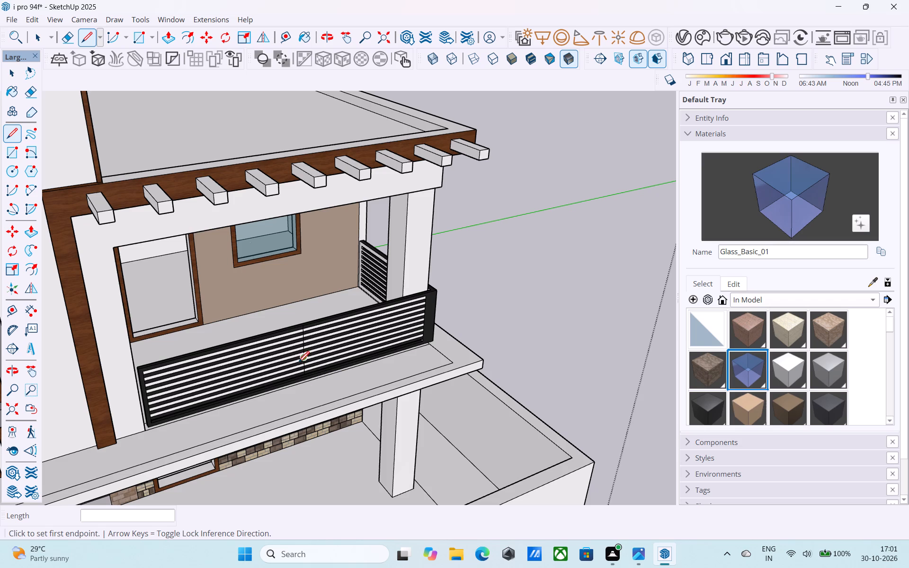
middle_drag(298, 363, 288, 317)
scroll(296, 334, up, 6)
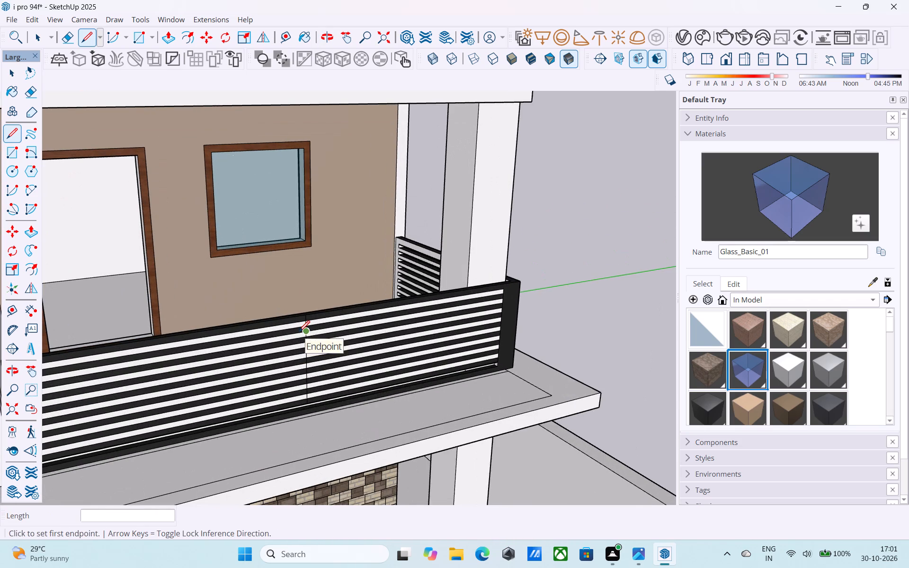
middle_drag(299, 333, 294, 330)
scroll(294, 330, up, 5)
key(space)
scroll(294, 330, down, 5)
middle_drag(295, 333, 287, 321)
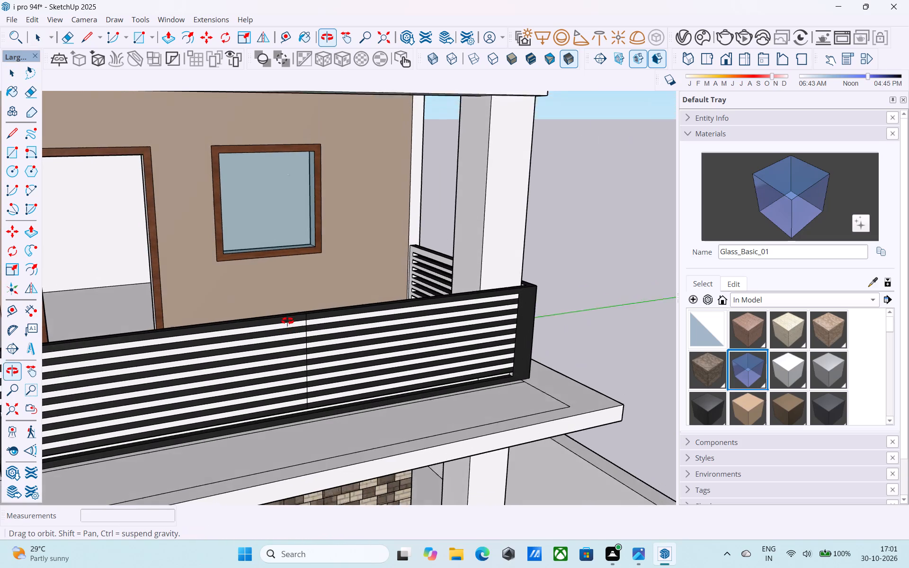
middle_drag(287, 321, 285, 304)
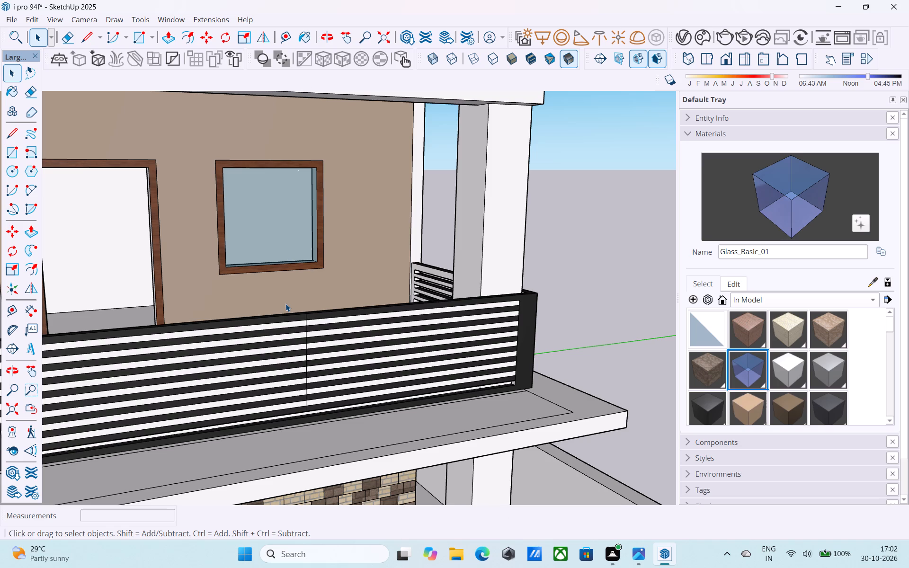
scroll(306, 302, down, 10)
middle_drag(307, 290, 238, 267)
scroll(244, 270, down, 5)
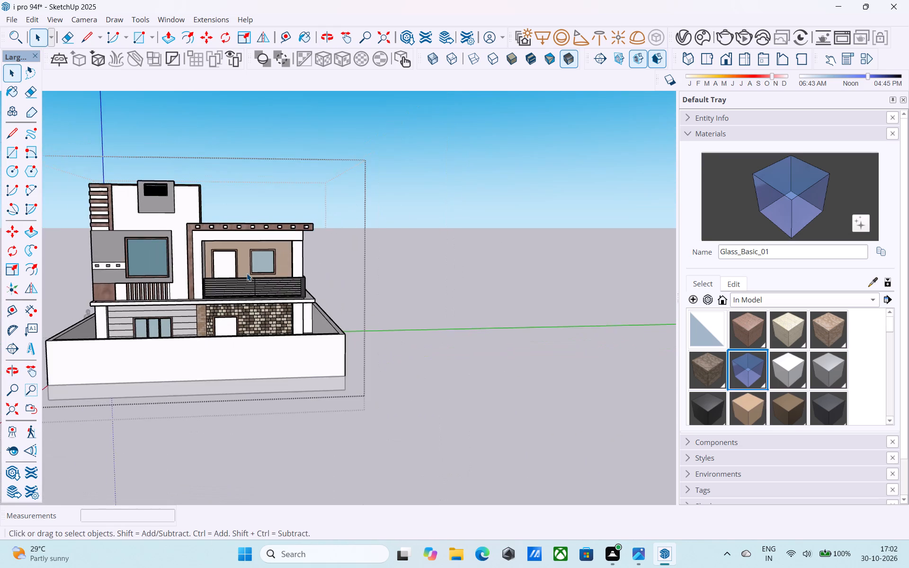
middle_drag(247, 273, 420, 310)
scroll(311, 352, up, 5)
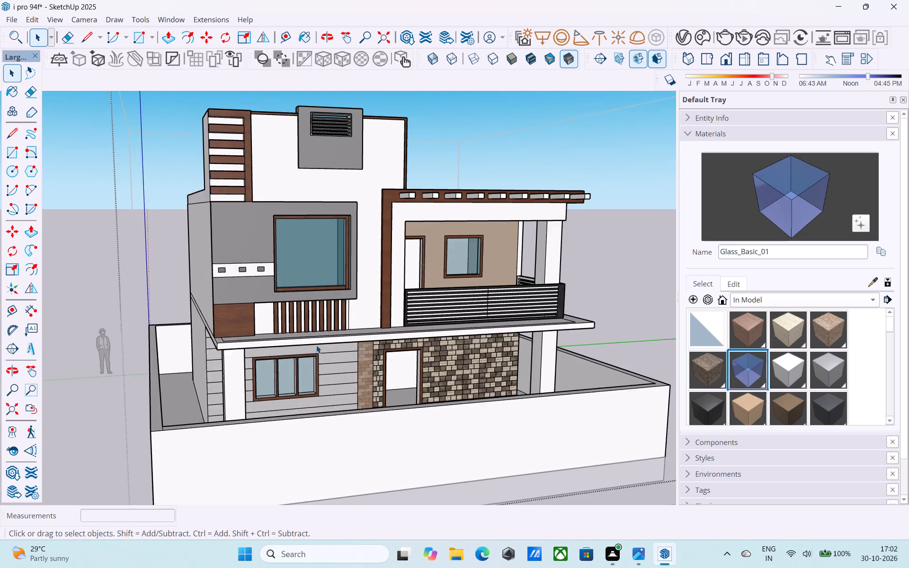
Undo the vertical dividing line drawn down the middle of the front balcony railing.
scroll(316, 345, down, 3)
middle_drag(312, 342, 299, 343)
scroll(299, 343, up, 1)
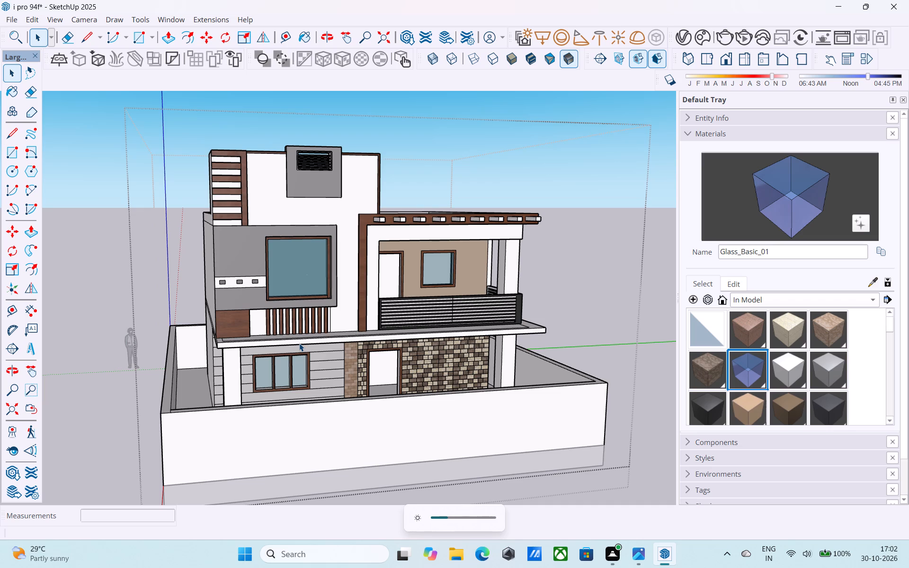
scroll(319, 332, down, 5)
middle_drag(319, 328, 272, 286)
scroll(339, 330, up, 4)
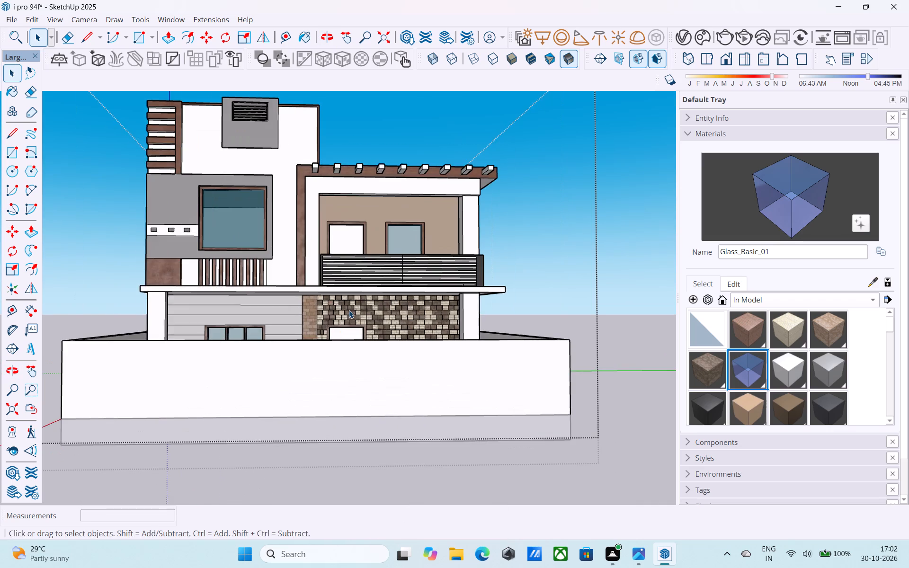
click(349, 309)
scroll(349, 308, up, 5)
middle_drag(349, 308, 347, 340)
click(388, 340)
middle_drag(412, 339, 389, 340)
scroll(383, 337, up, 4)
key(ctrl+z)
Delete the three white infill faces between the uppermost black slats of the front balcony railing.
middle_drag(382, 334, 375, 368)
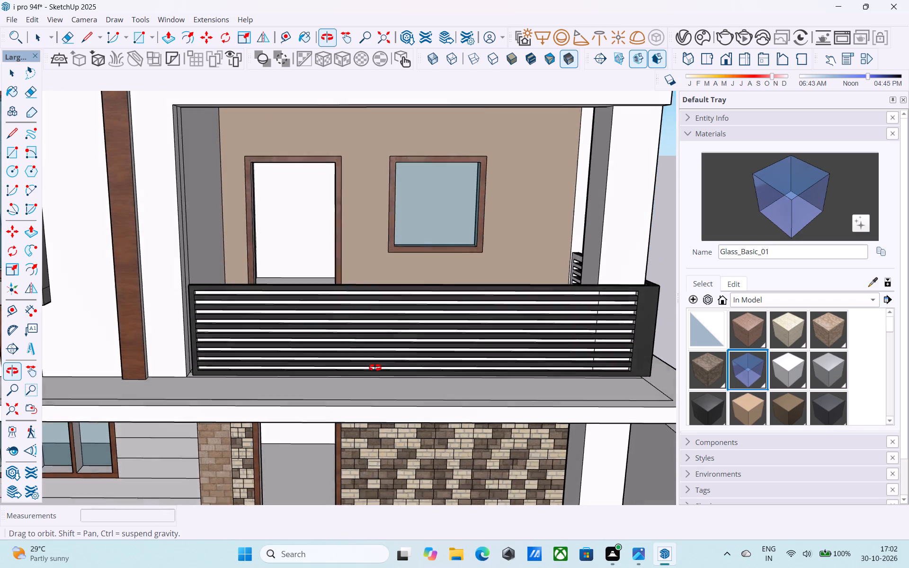
middle_drag(375, 368, 193, 416)
key(space)
scroll(448, 342, up, 5)
shift+middle_drag(447, 344, 416, 348)
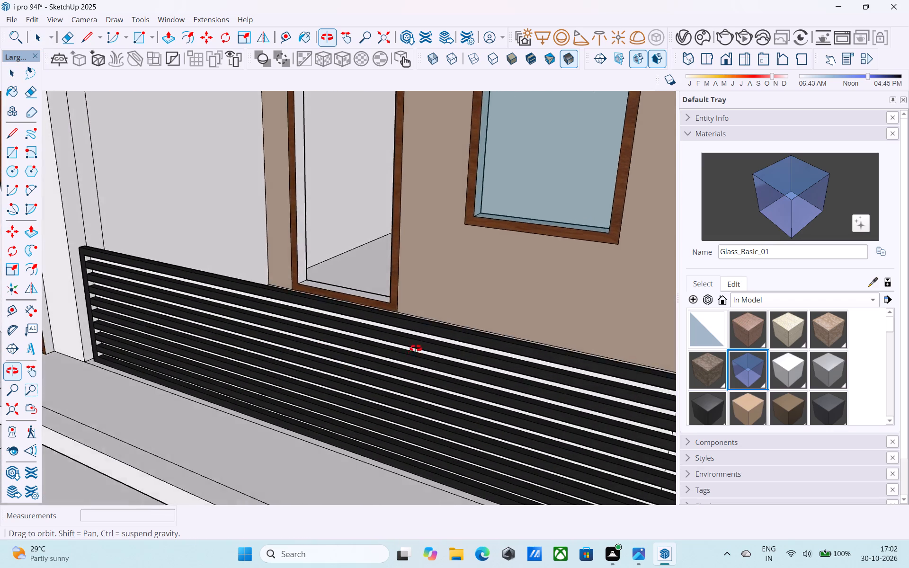
shift+middle_drag(416, 348, 438, 297)
scroll(387, 349, up, 5)
click(396, 309)
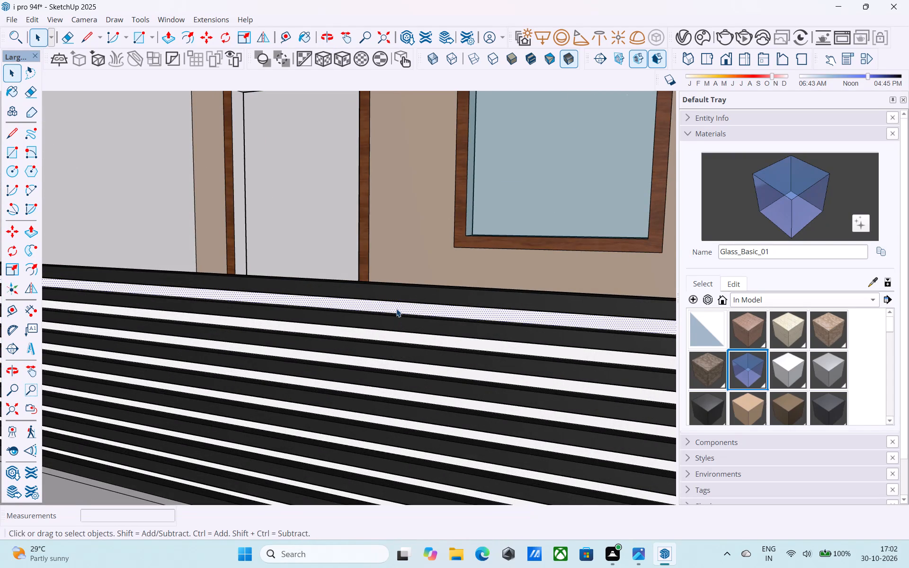
scroll(396, 309, up, 1)
key(Delete)
click(404, 340)
key(Delete)
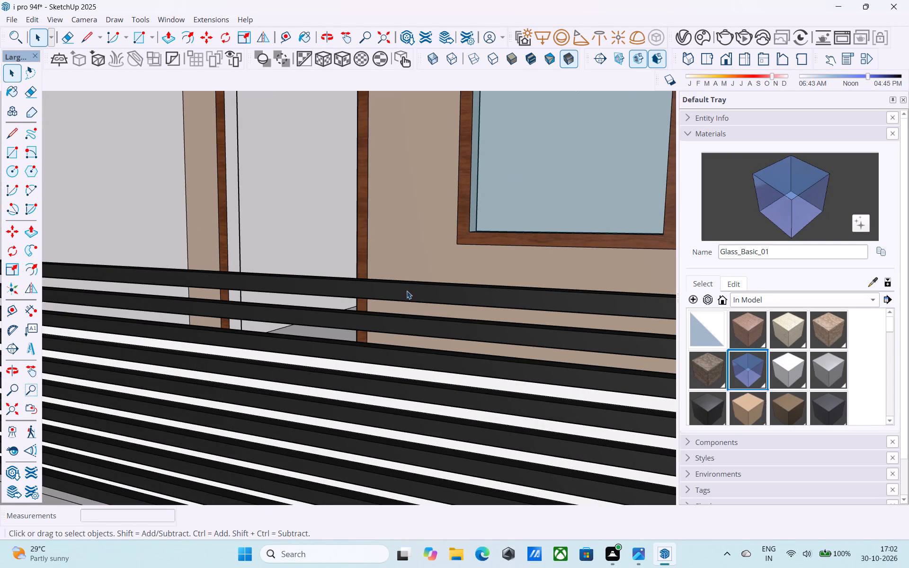
click(417, 378)
key(Delete)
Delete the six remaining white infill faces between the lower slats of the front balcony railing.
scroll(416, 357, down, 6)
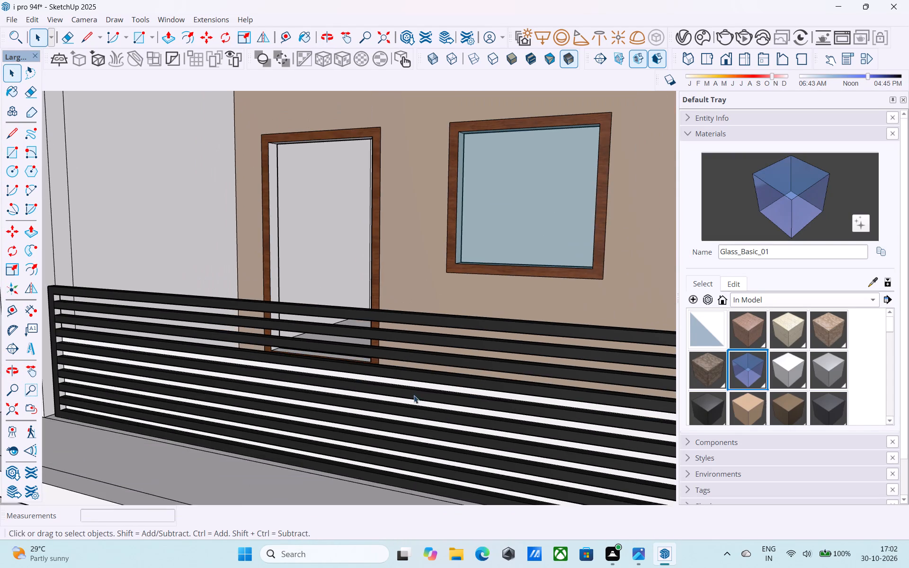
scroll(414, 394, up, 5)
click(417, 376)
key(Delete)
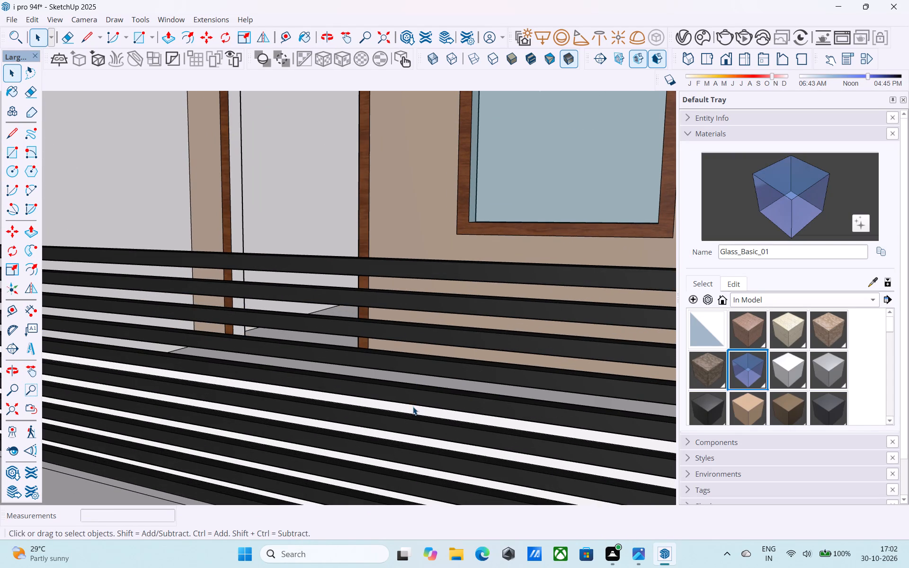
click(413, 407)
key(Delete)
scroll(411, 309, down, 6)
scroll(428, 399, up, 6)
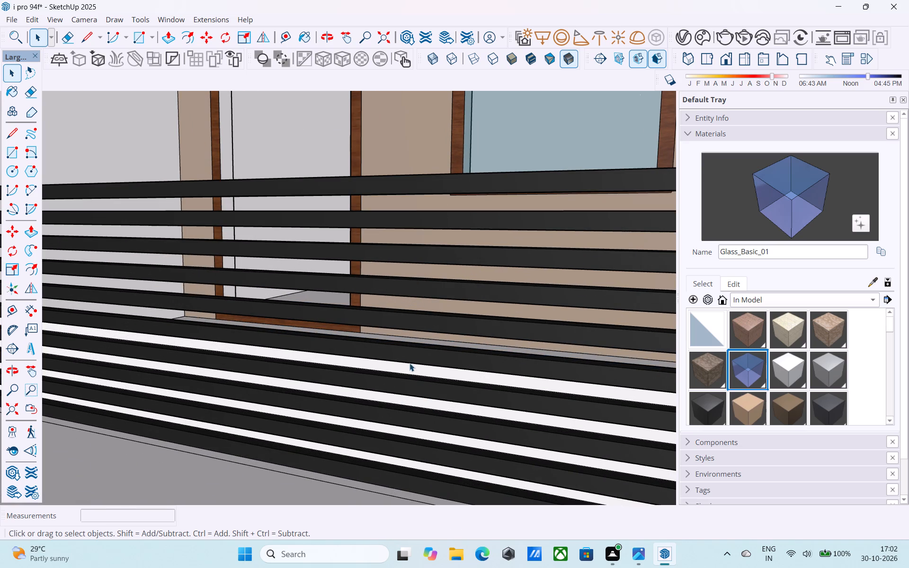
click(411, 367)
key(Delete)
click(411, 398)
key(Delete)
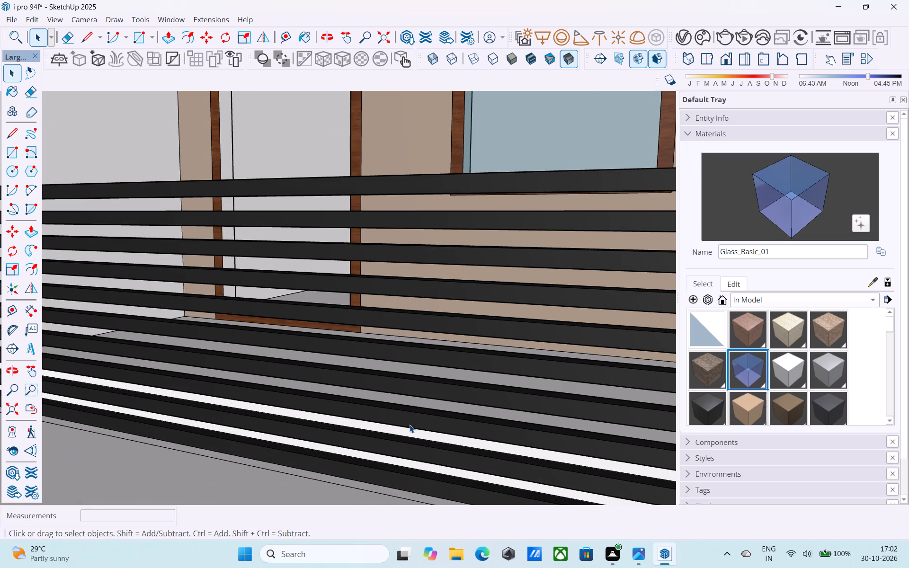
click(408, 433)
key(Delete)
click(400, 462)
key(Delete)
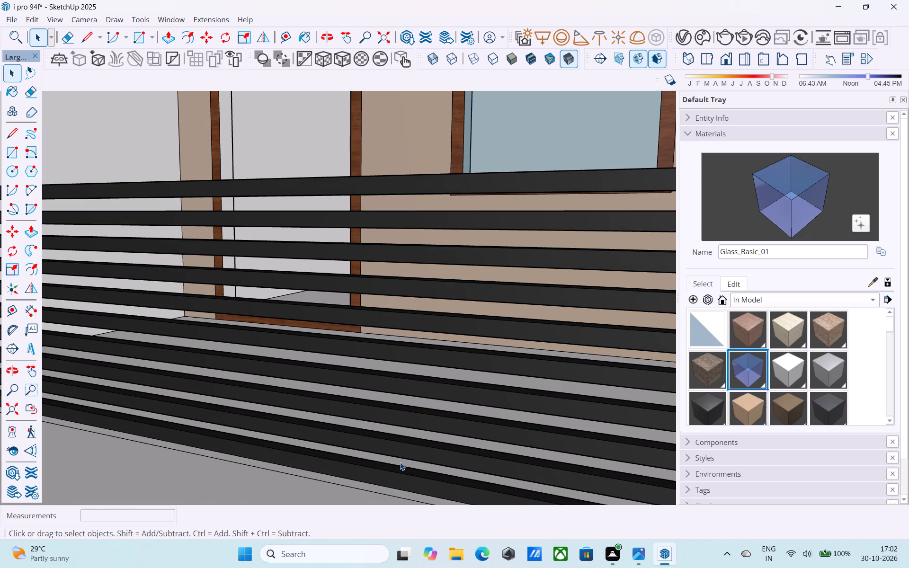
Examine the open-slatted balcony railing and the whole house from below, from the front, from above and from the corner.
scroll(401, 460, down, 13)
middle_drag(400, 445, 451, 378)
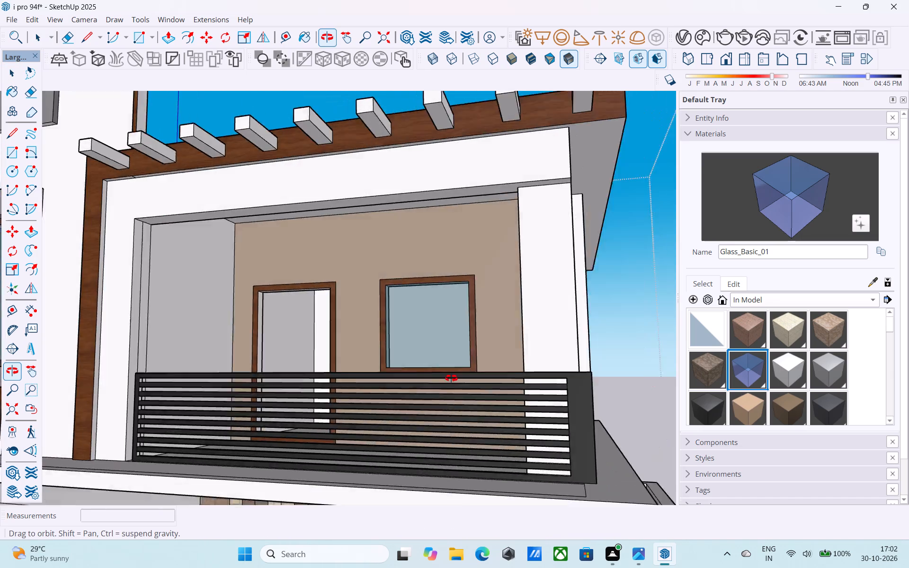
middle_drag(451, 378, 572, 402)
scroll(569, 394, down, 4)
middle_drag(568, 393, 578, 418)
scroll(579, 411, down, 7)
middle_drag(504, 297, 419, 211)
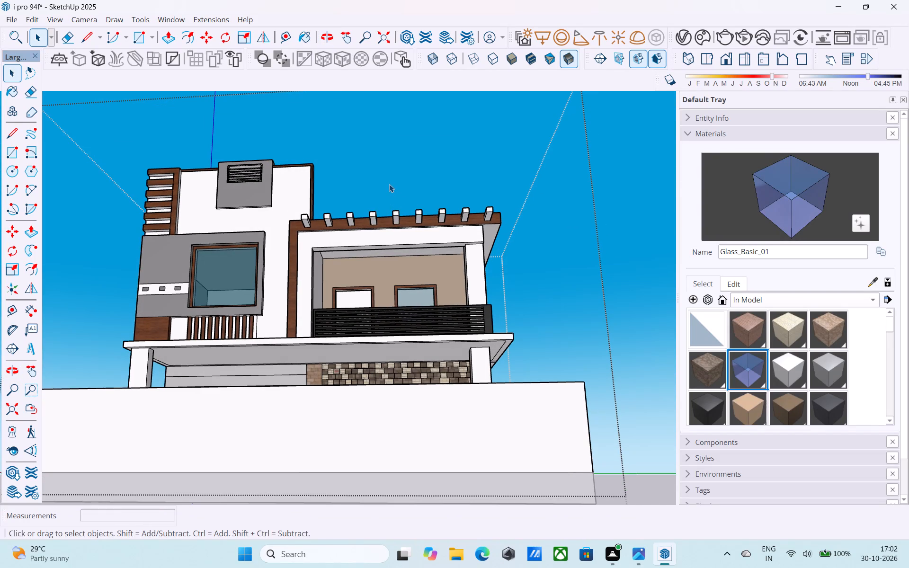
scroll(389, 184, down, 4)
middle_drag(389, 184, 406, 224)
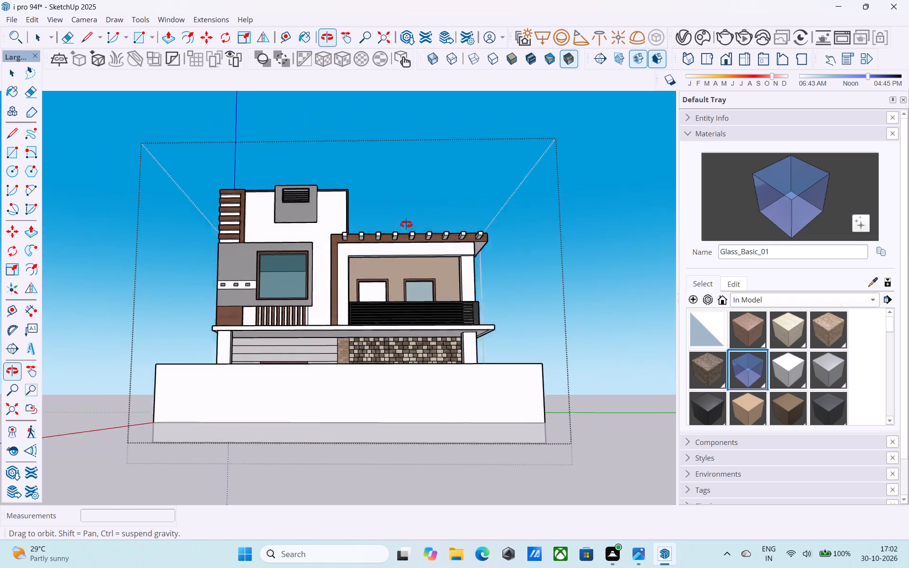
middle_drag(406, 224, 383, 222)
scroll(384, 224, down, 4)
middle_drag(384, 224, 402, 273)
scroll(387, 197, down, 2)
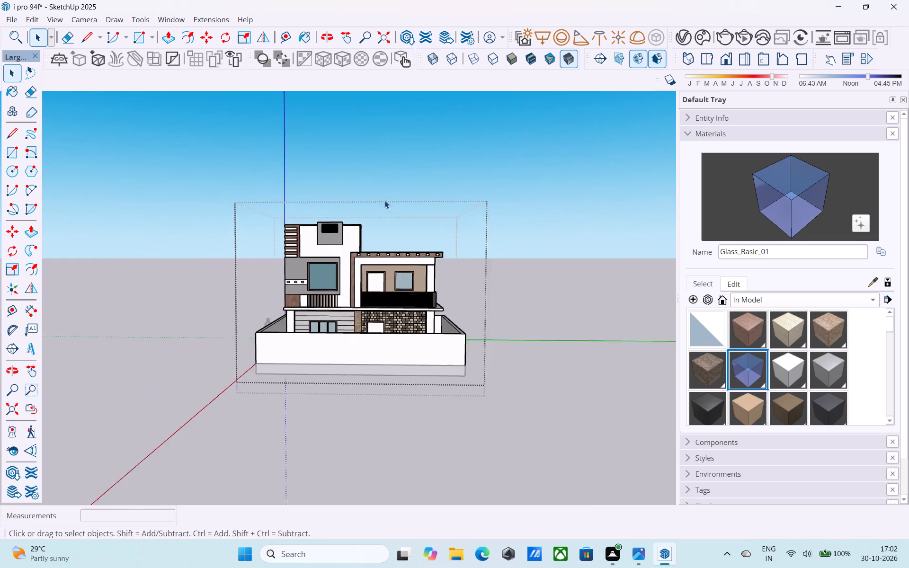
scroll(384, 200, down, 2)
middle_drag(384, 204, 392, 249)
scroll(339, 344, up, 10)
shift+middle_drag(324, 348, 313, 333)
shift+scroll(316, 341, up, 1)
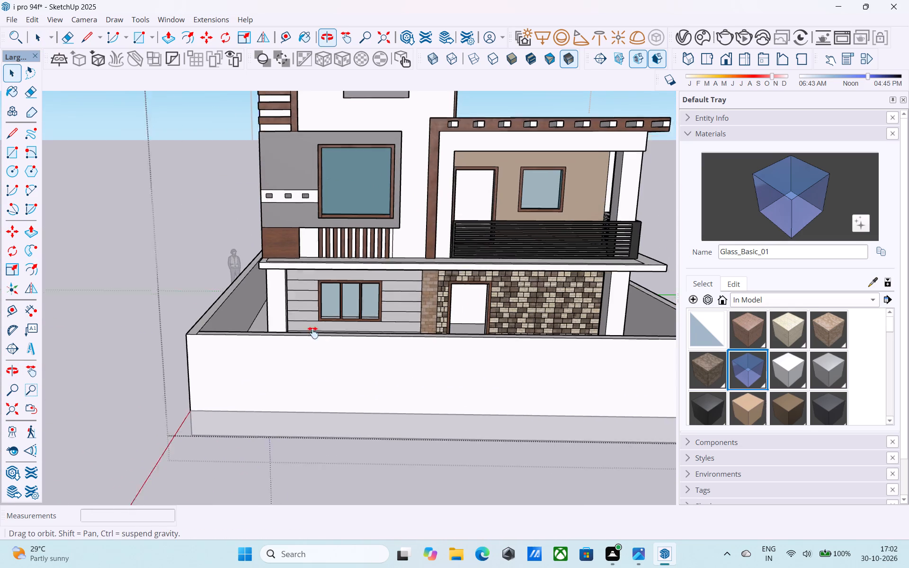
shift+middle_drag(313, 333, 347, 355)
scroll(347, 353, down, 2)
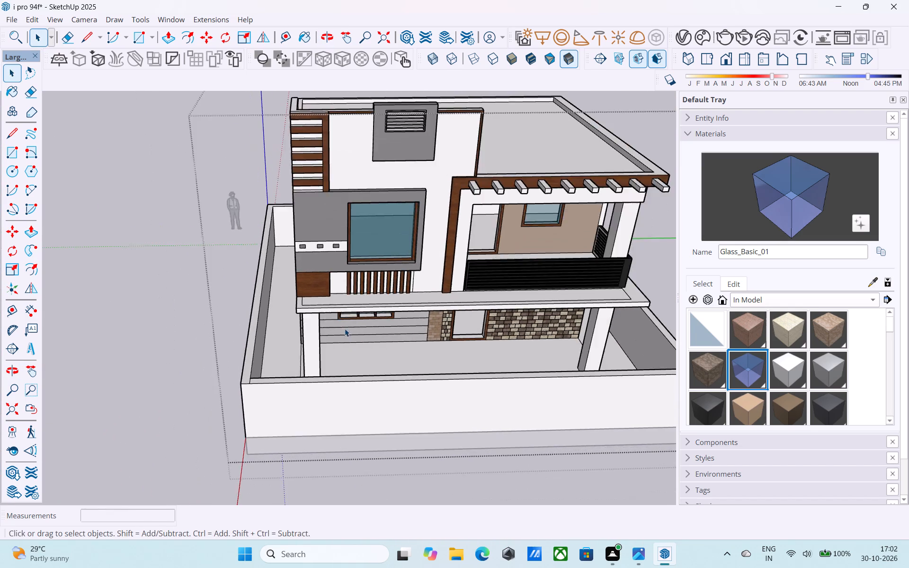
scroll(344, 328, down, 3)
middle_drag(352, 337, 387, 330)
scroll(401, 249, down, 1)
middle_drag(389, 308, 452, 255)
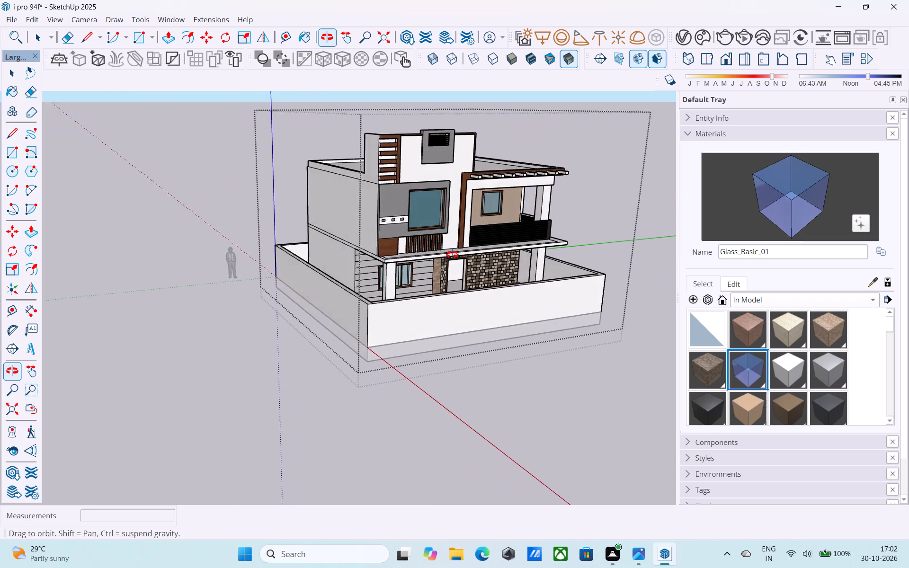
middle_drag(452, 255, 408, 243)
middle_drag(389, 271, 375, 270)
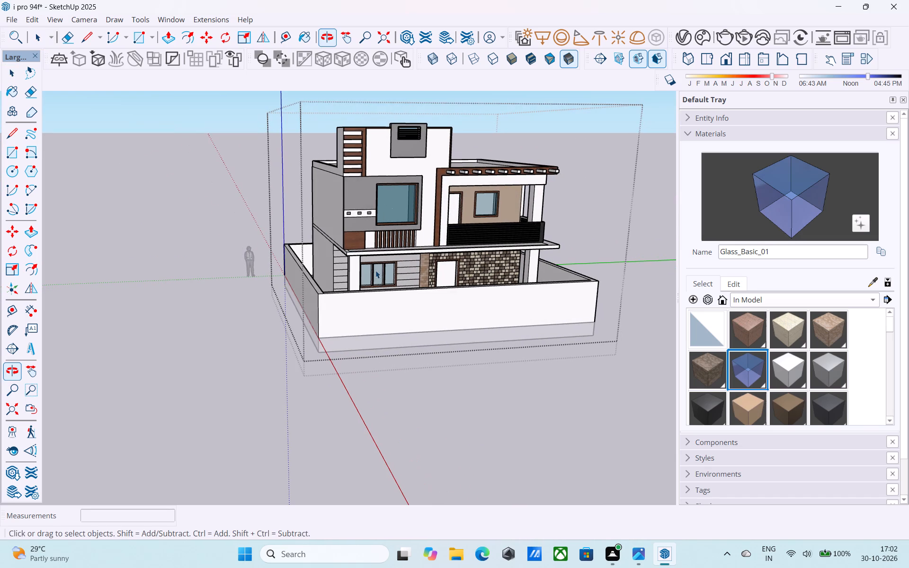
middle_drag(374, 268, 371, 305)
Copy the front compound wall's vertical corner edge 4' along the wall face, starting from the corner beside the louvred side.
scroll(379, 378, up, 7)
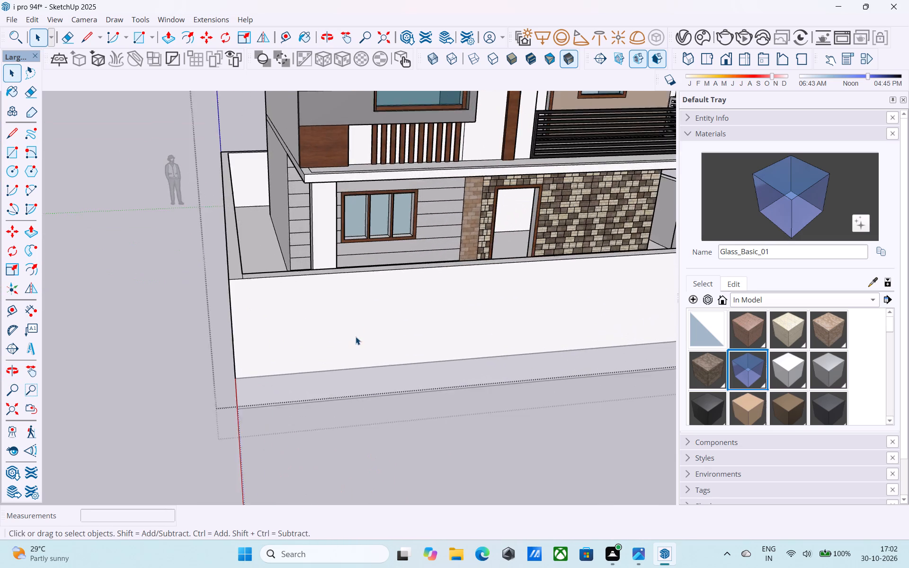
scroll(356, 337, up, 2)
middle_drag(355, 335, 370, 343)
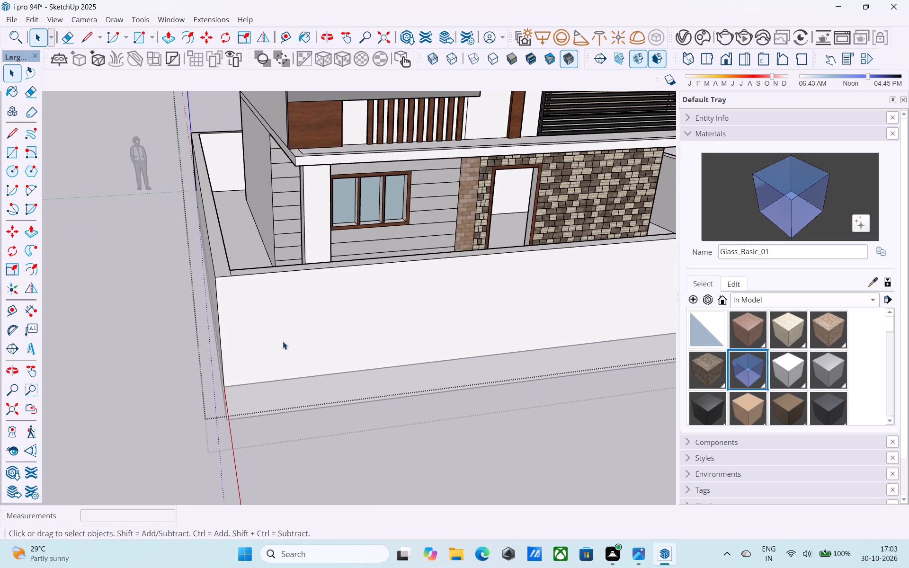
click(218, 322)
scroll(221, 324, down, 6)
middle_drag(232, 333, 315, 316)
scroll(285, 341, down, 6)
middle_drag(325, 325, 308, 331)
key(m)
scroll(330, 311, up, 5)
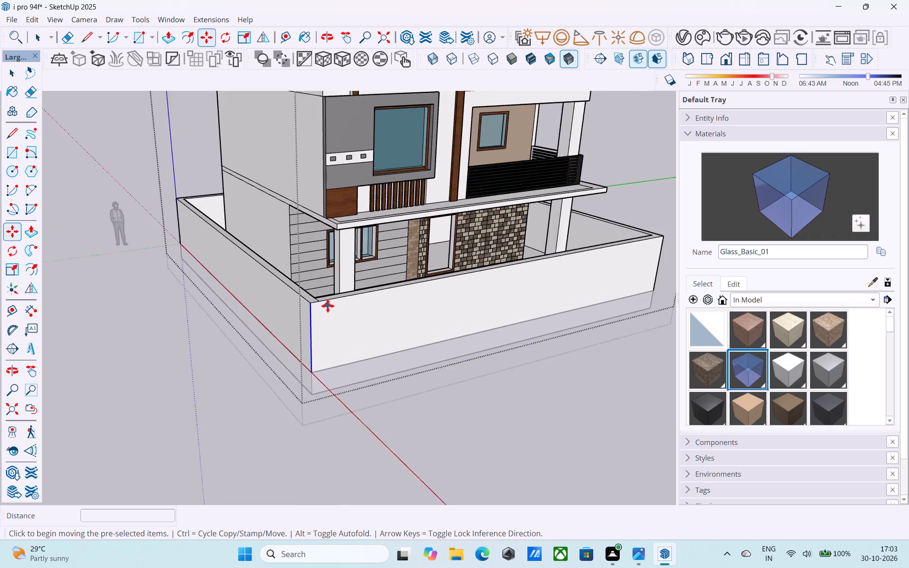
scroll(328, 306, up, 5)
click(296, 303)
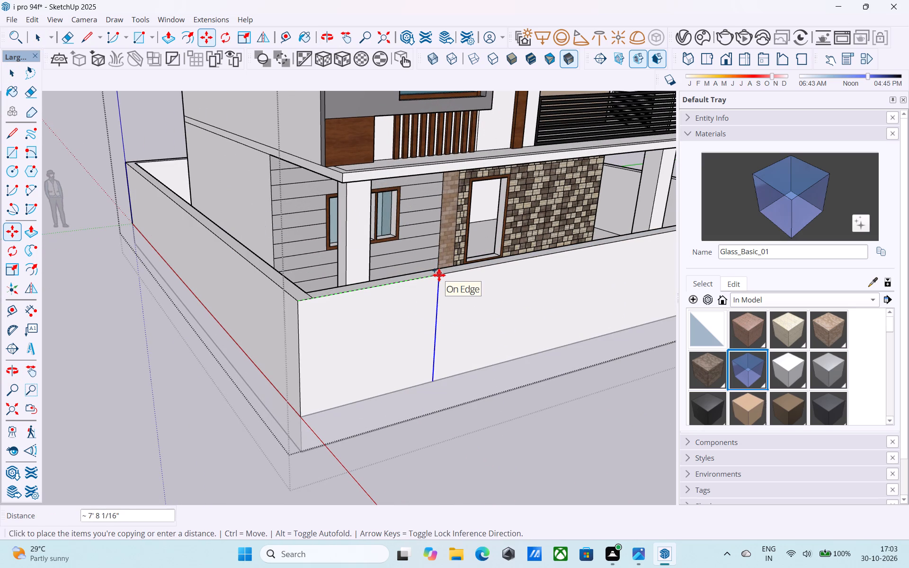
text(4')
key(Return)
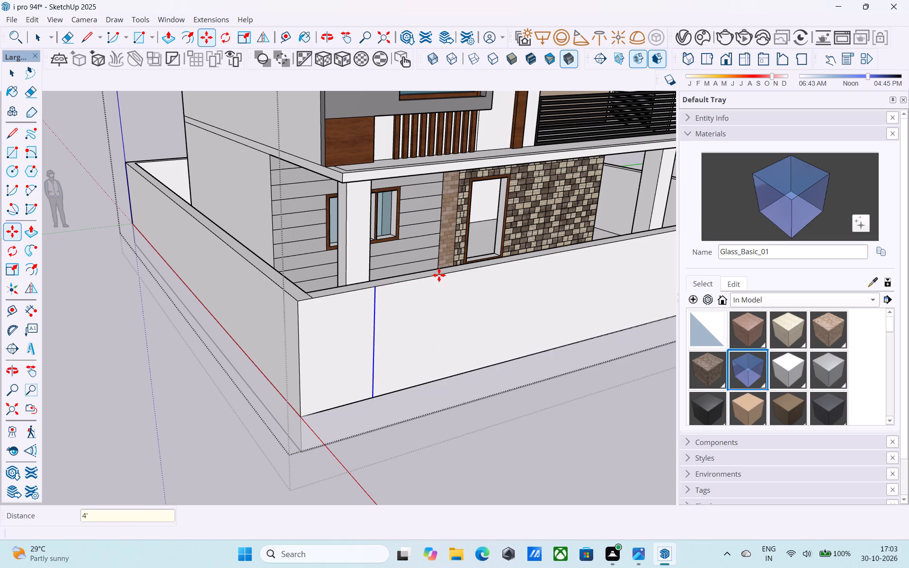
Copy the new vertical edge a further 1.5' along the front compound wall to outline a gate post.
scroll(439, 275, down, 3)
middle_drag(439, 275, 399, 291)
scroll(345, 319, up, 2)
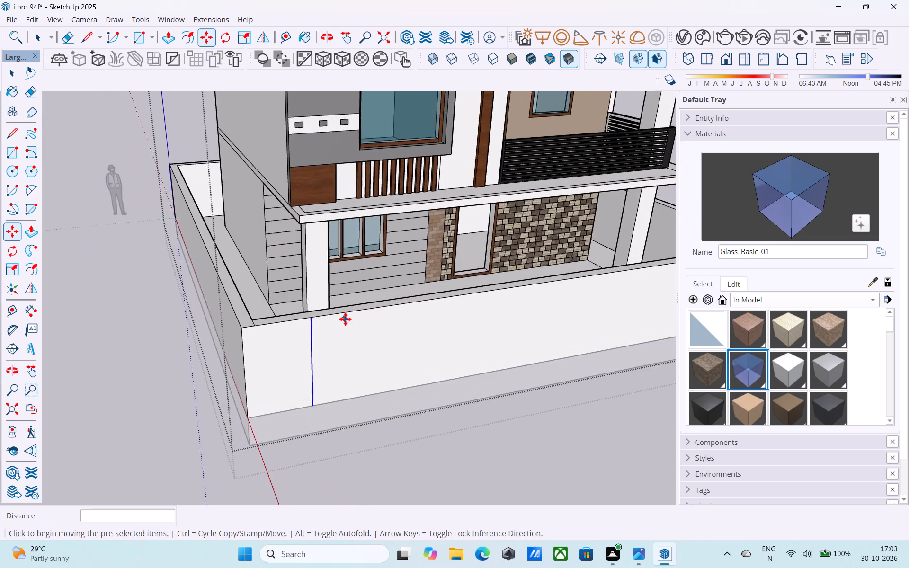
scroll(345, 319, up, 2)
click(298, 315)
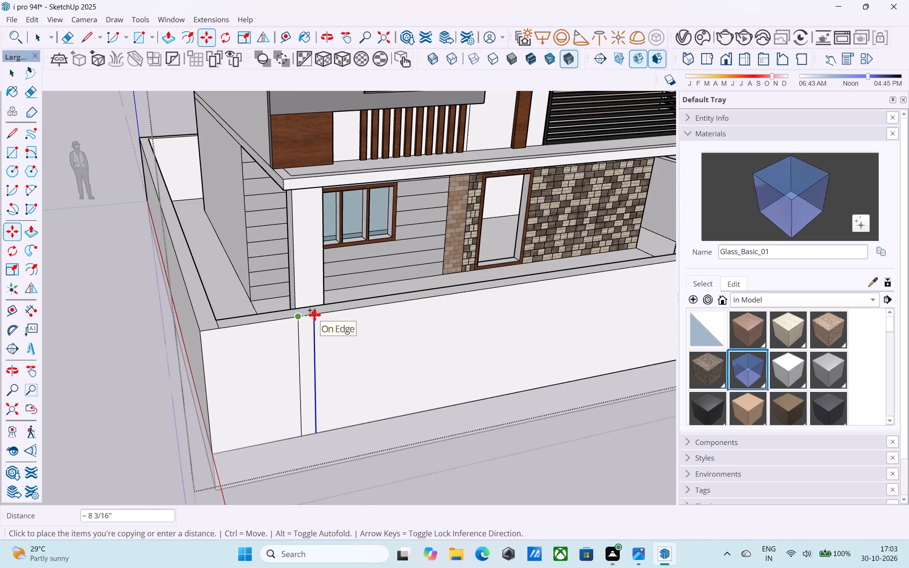
text(1.5)
key(apostrophe)
key(Return)
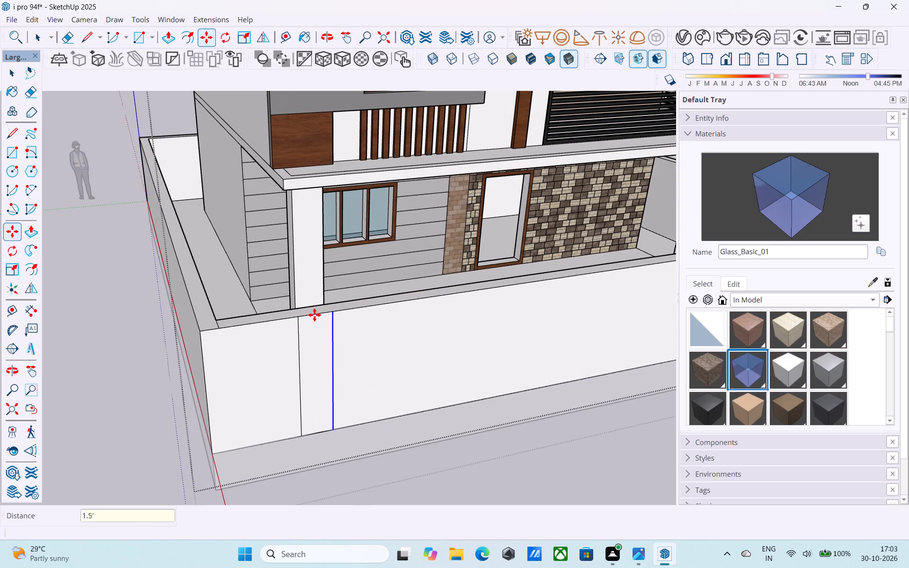
Copy the gate post's inner edge 15' along the front compound wall to mark the gateway width.
click(333, 311)
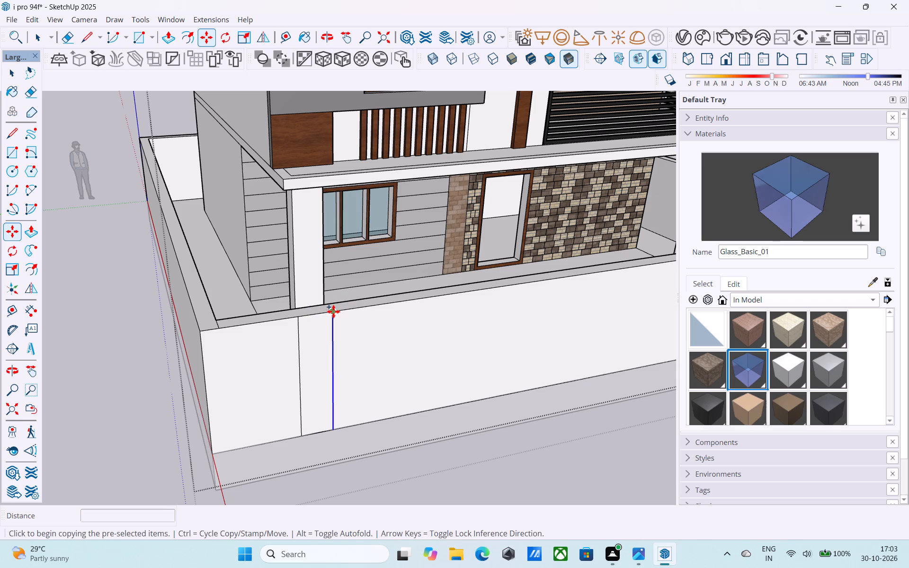
text(15')
key(Return)
Copy the edge at the far side of the gateway 1.5' further along the wall for the second gate post.
scroll(438, 296, down, 3)
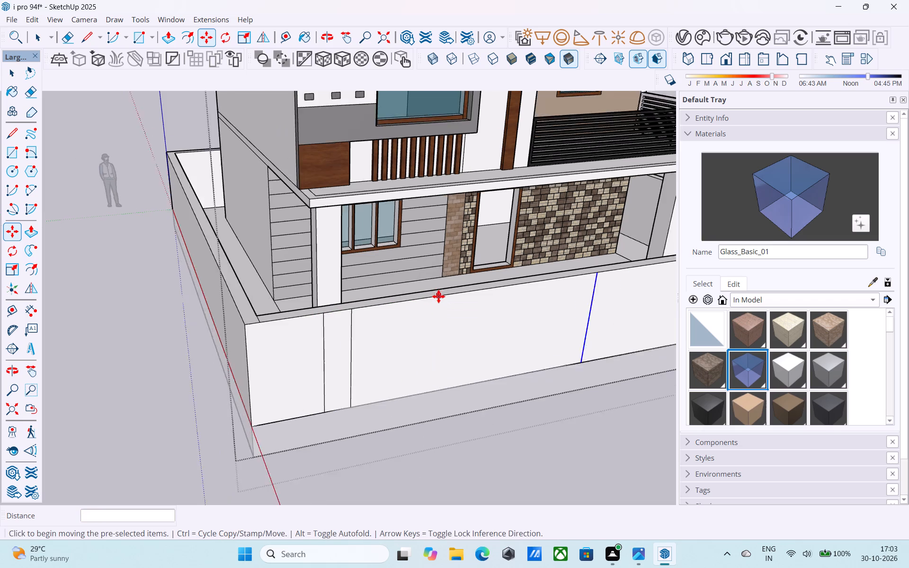
shift+middle_drag(438, 296, 331, 336)
click(482, 310)
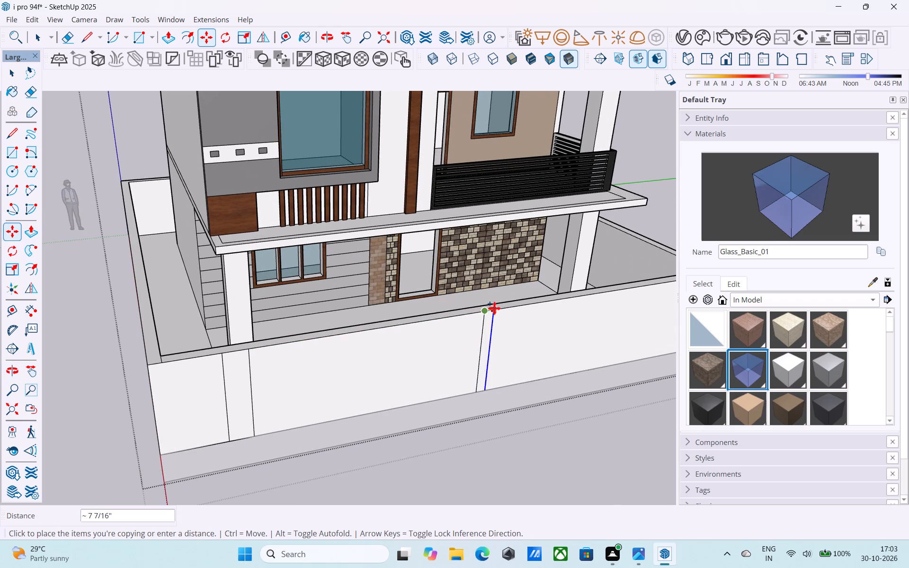
text(1.5')
key(Return)
key(space)
Push the 15' wide wall section between the two gate posts back 9" through the wall's thickness.
scroll(501, 290, down, 3)
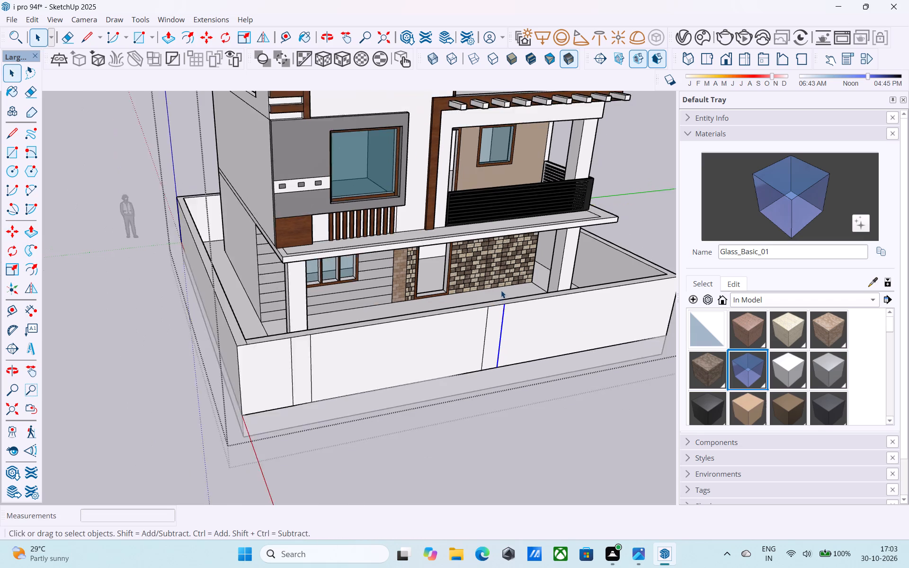
scroll(501, 290, down, 1)
click(420, 341)
scroll(420, 341, up, 5)
key(p)
click(419, 341)
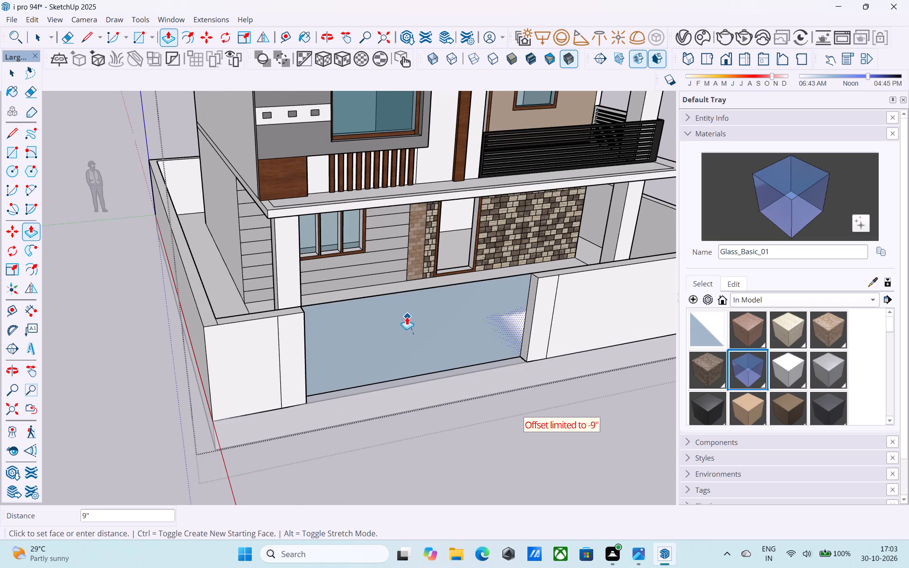
click(405, 314)
scroll(406, 311, down, 3)
key(space)
Erase the leftover top edge and its face from the gateway opening in the front compound wall.
middle_drag(409, 313, 510, 379)
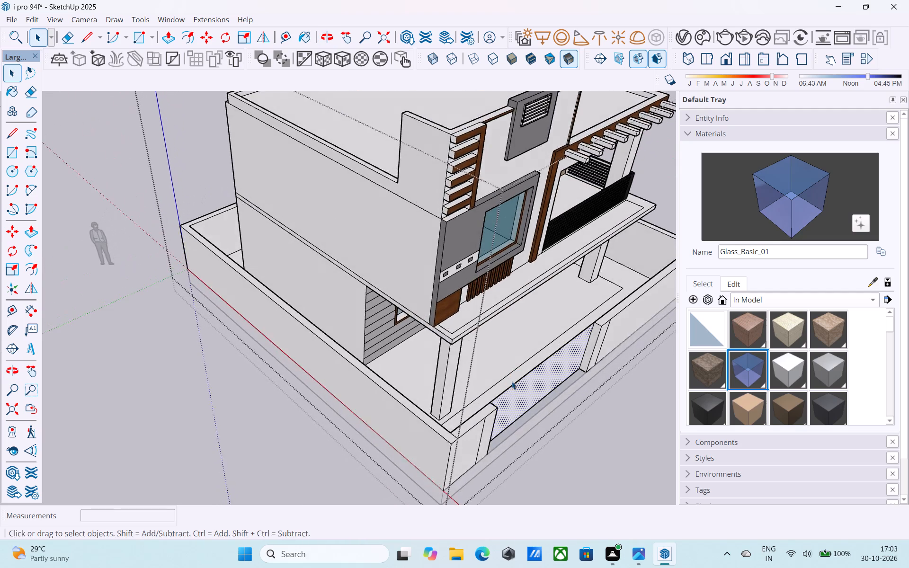
scroll(512, 382, up, 7)
key(e)
click(517, 382)
scroll(515, 381, down, 3)
middle_drag(513, 379, 440, 362)
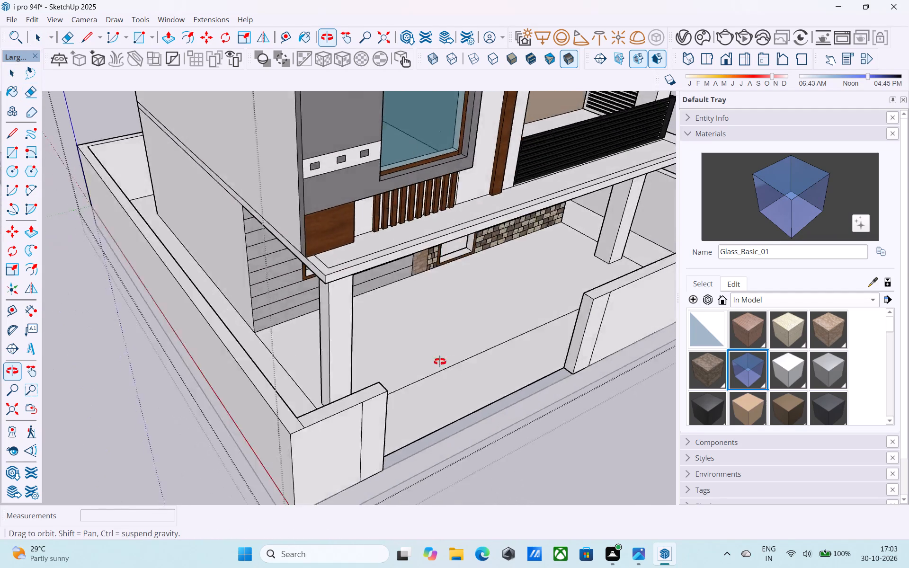
middle_drag(440, 362, 383, 389)
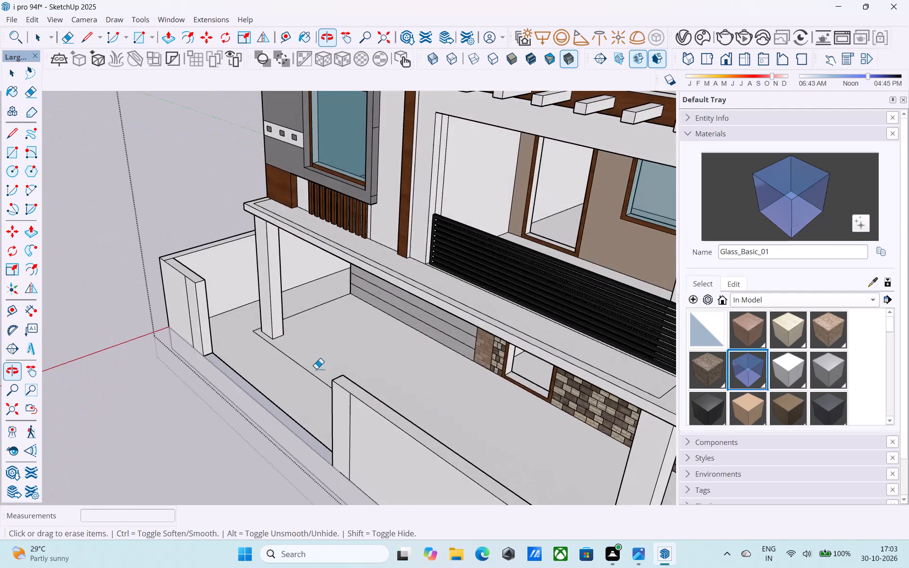
Offset the outline of the first gate post's inner side face inward by 3".
scroll(229, 323, up, 3)
middle_drag(222, 321, 305, 349)
scroll(293, 343, up, 7)
key(space)
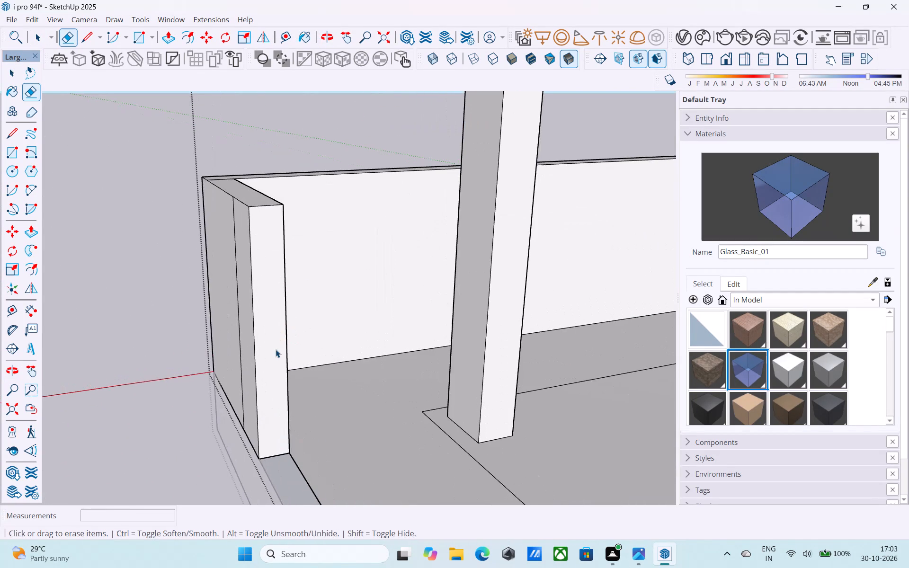
click(276, 349)
scroll(276, 349, up, 3)
key(f)
click(276, 349)
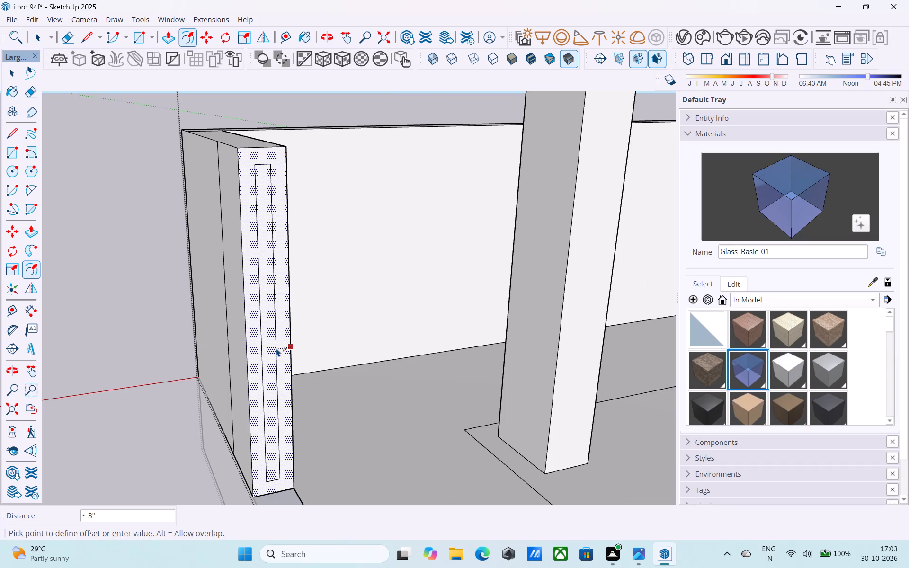
text(2")
key(Return)
text(3")
key(Return)
key(space)
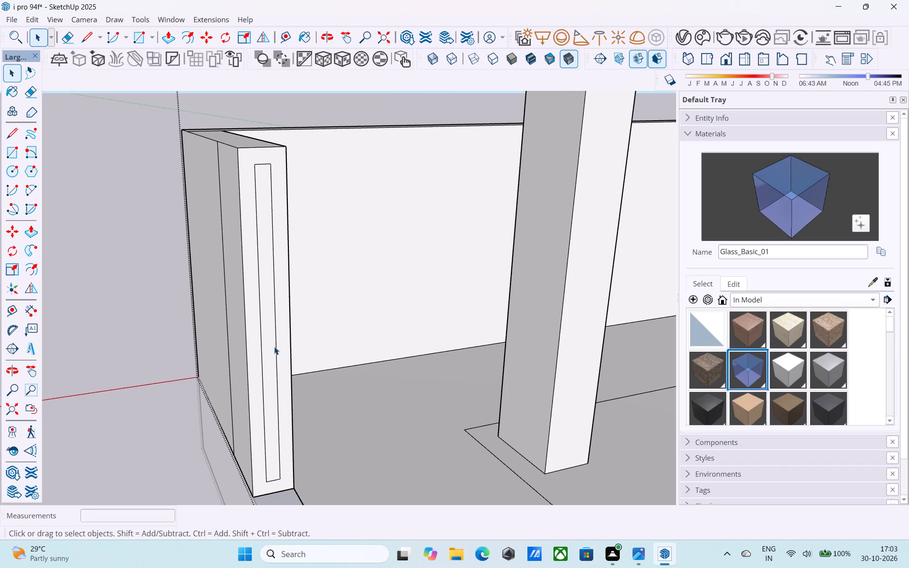
Extrude the narrow inset strip on the gate post 15' across the gateway to the opposite post as the gate slab.
click(270, 346)
key(p)
click(274, 346)
scroll(275, 346, down, 5)
middle_drag(288, 358, 418, 392)
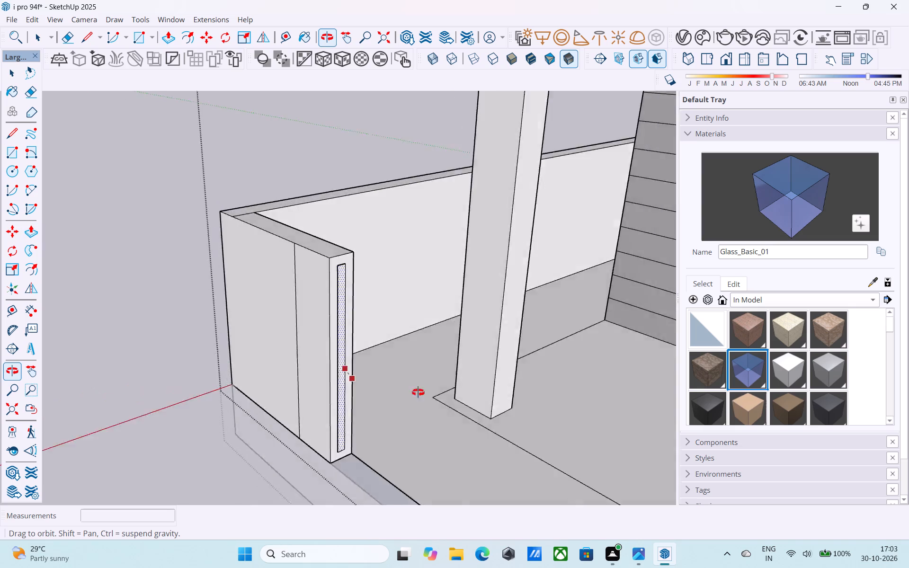
middle_drag(418, 392, 459, 389)
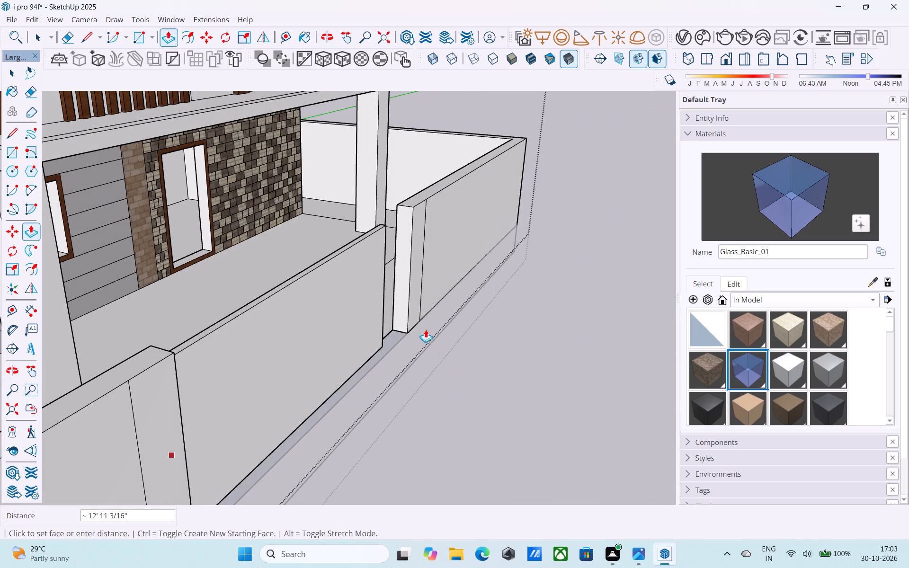
click(406, 216)
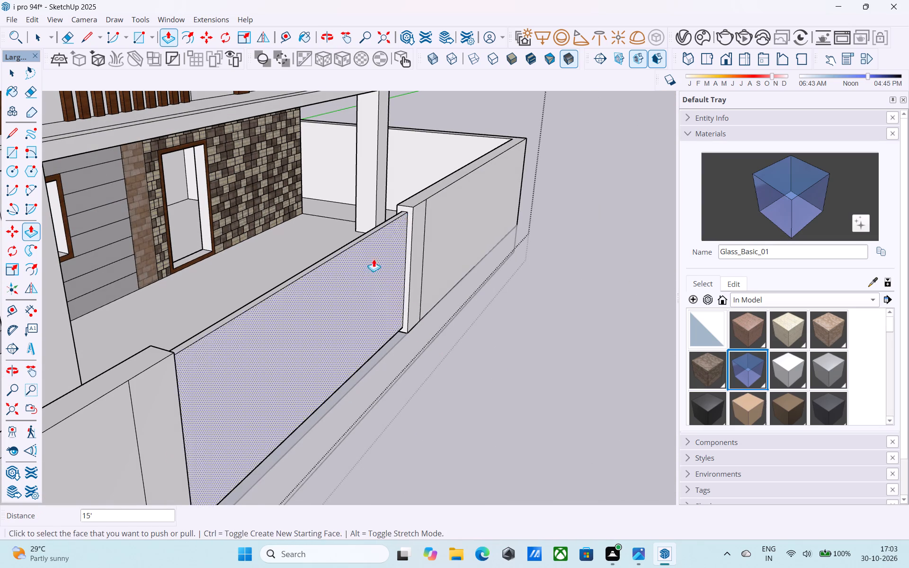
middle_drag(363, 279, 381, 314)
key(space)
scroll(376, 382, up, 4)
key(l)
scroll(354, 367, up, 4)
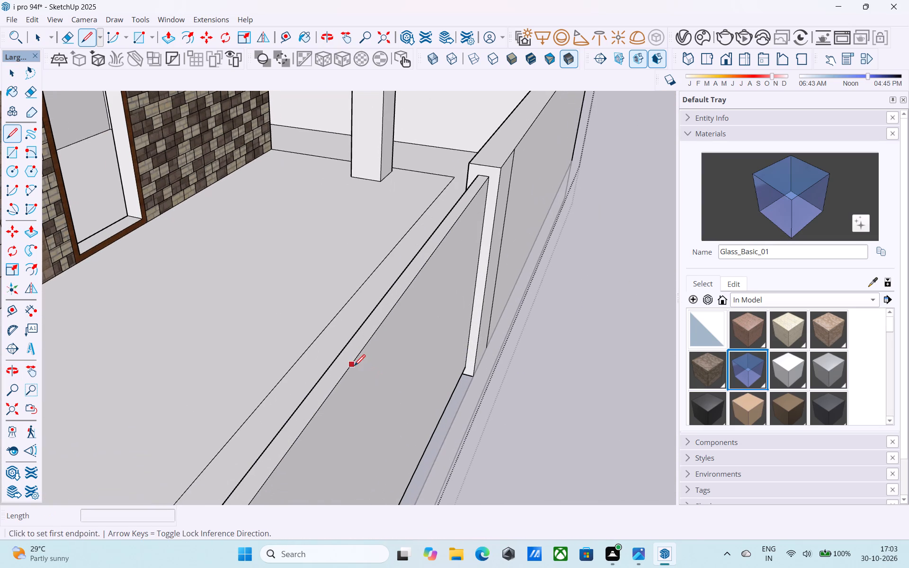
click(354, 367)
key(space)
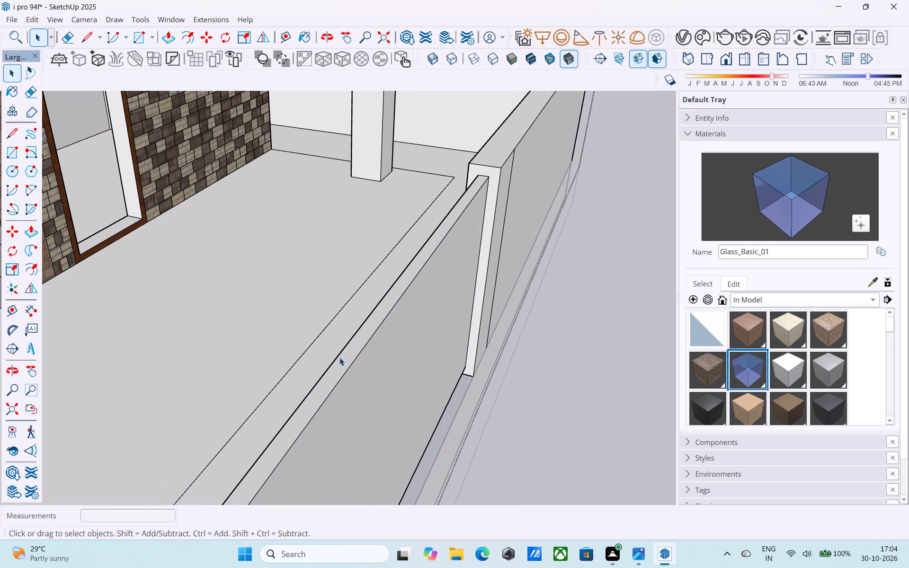
Offset the outline of the gate's front face inward by 3" to form a border frame.
scroll(340, 355, down, 10)
shift+middle_drag(339, 349, 290, 313)
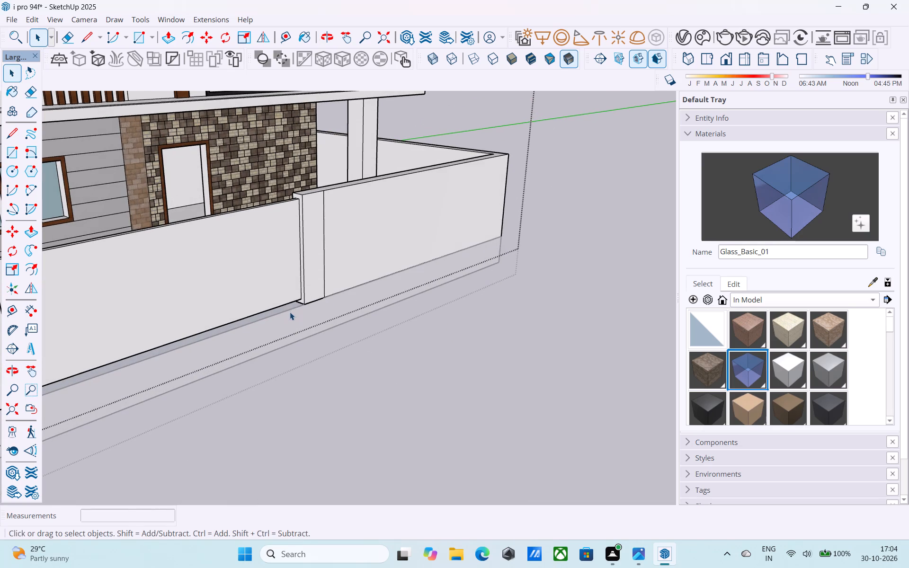
scroll(294, 307, down, 4)
middle_drag(294, 307, 343, 337)
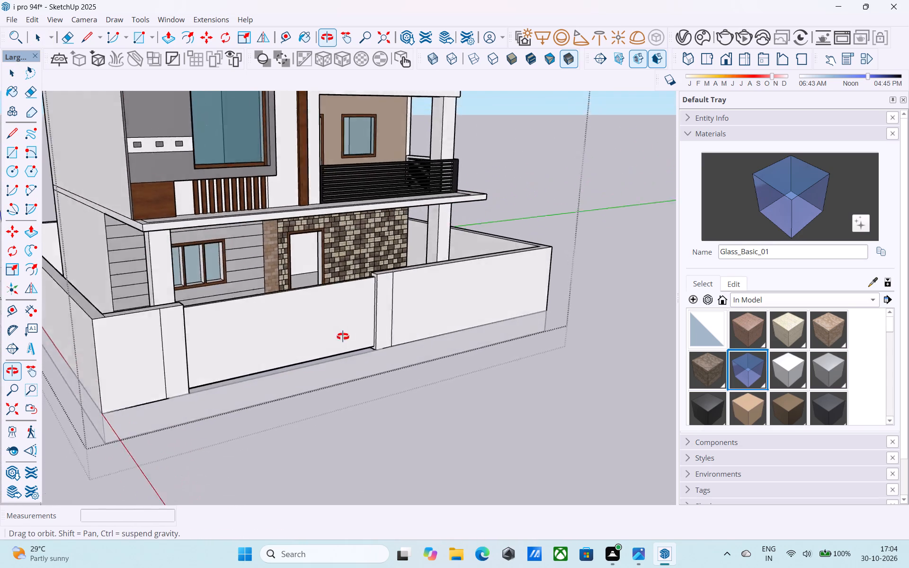
middle_drag(343, 337, 409, 366)
middle_drag(397, 364, 514, 401)
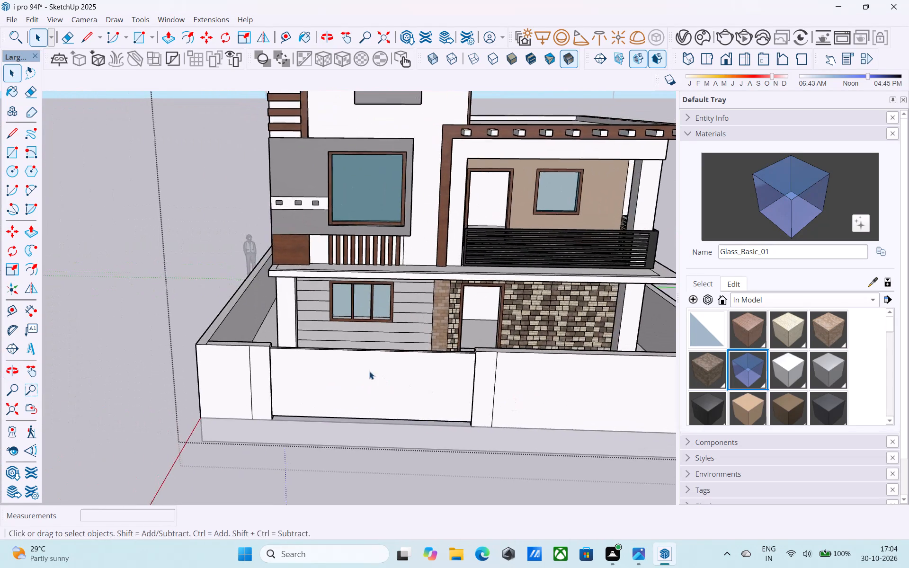
scroll(369, 371, up, 8)
click(365, 373)
key(f)
click(365, 373)
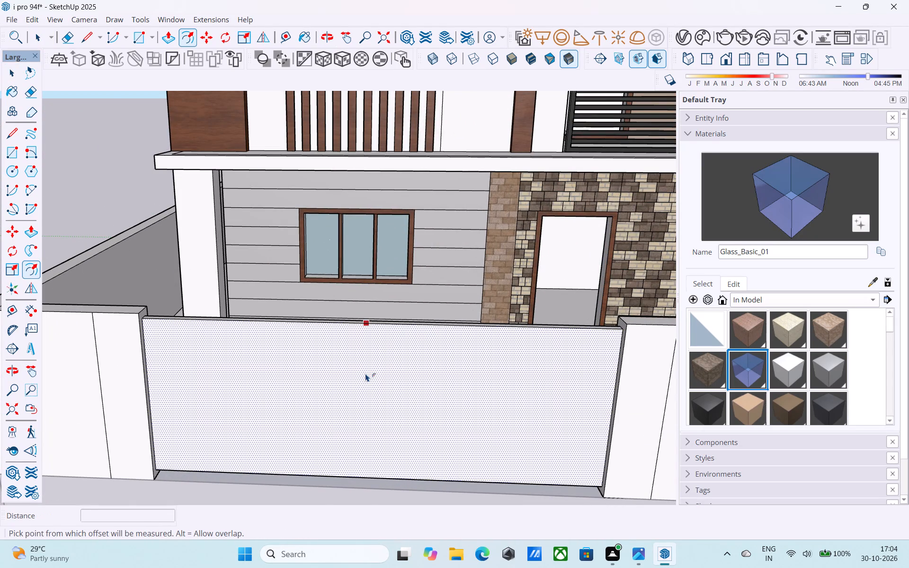
text(3")
key(Return)
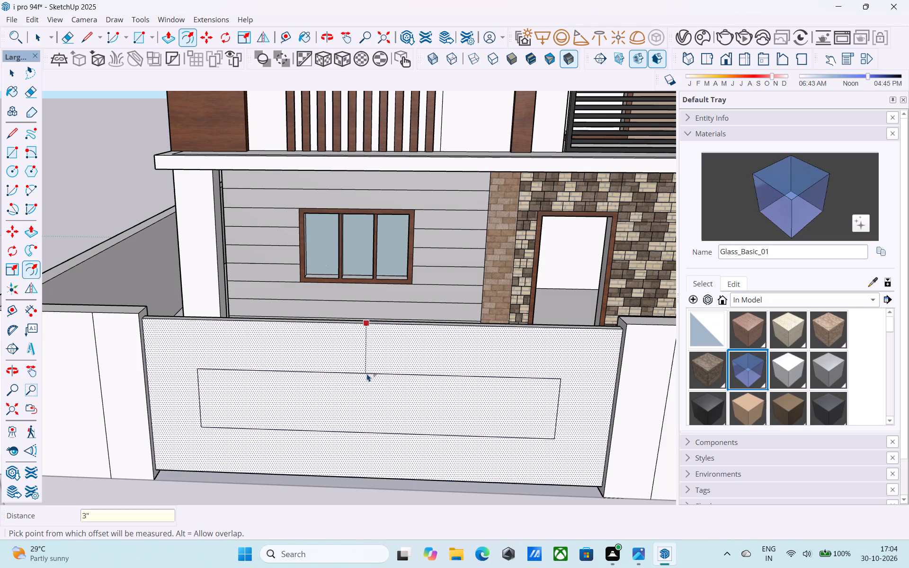
key(space)
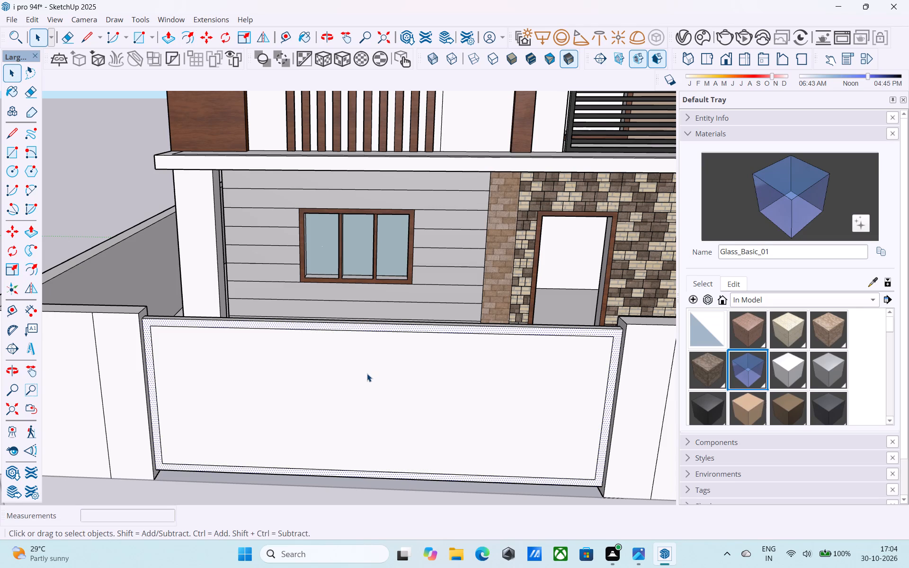
Draw a 5' 6" vertical line between the midpoints of the gate's top and bottom edges to split it into two leaves.
key(comma)
key(l)
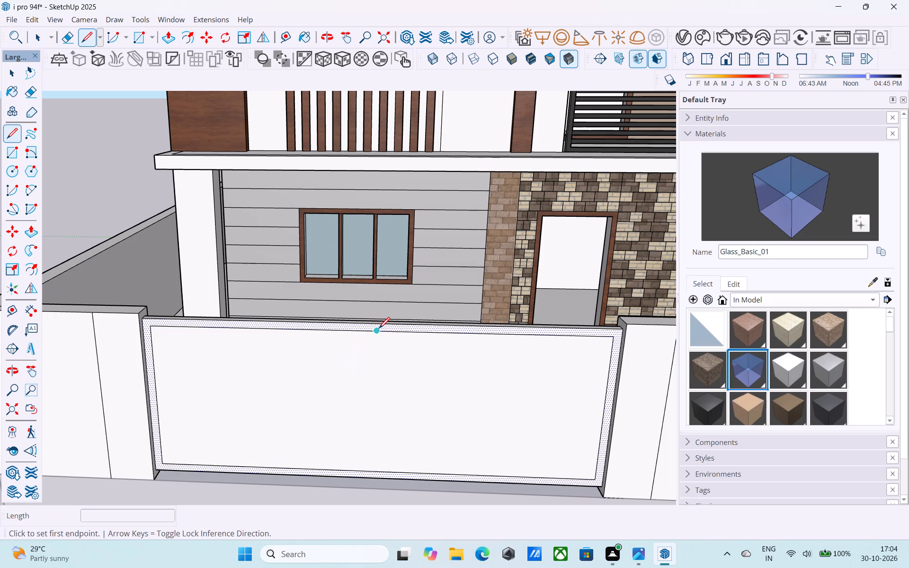
scroll(378, 329, up, 7)
click(376, 321)
scroll(376, 321, down, 5)
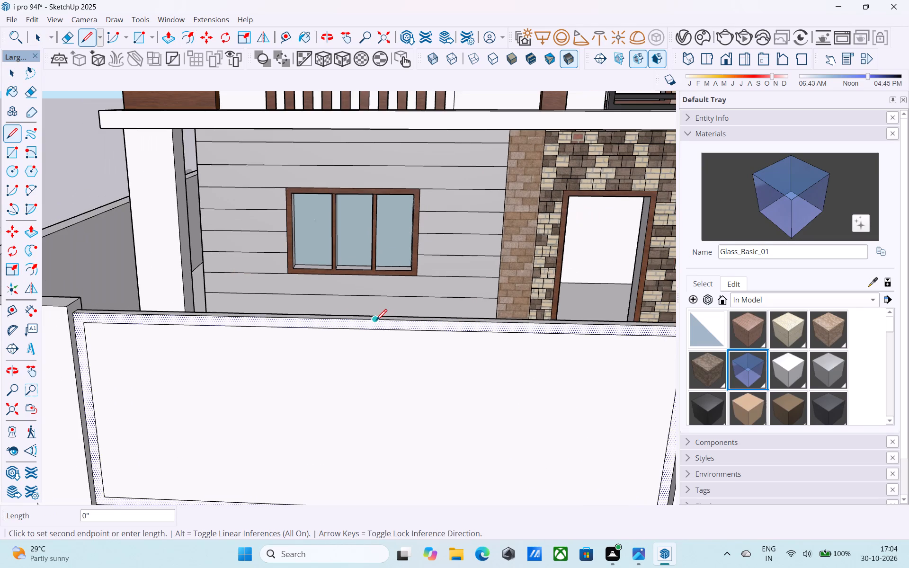
shift+middle_drag(389, 417, 384, 263)
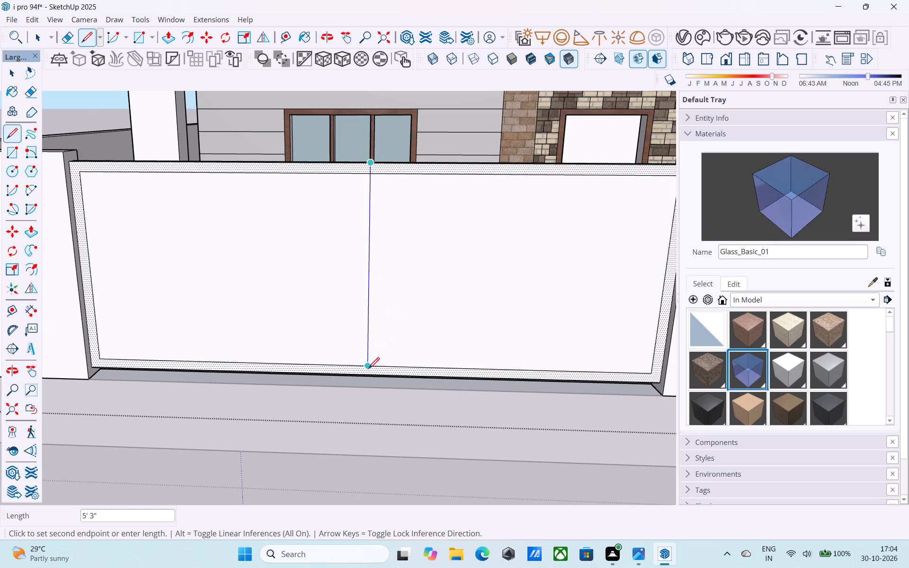
scroll(368, 377, up, 12)
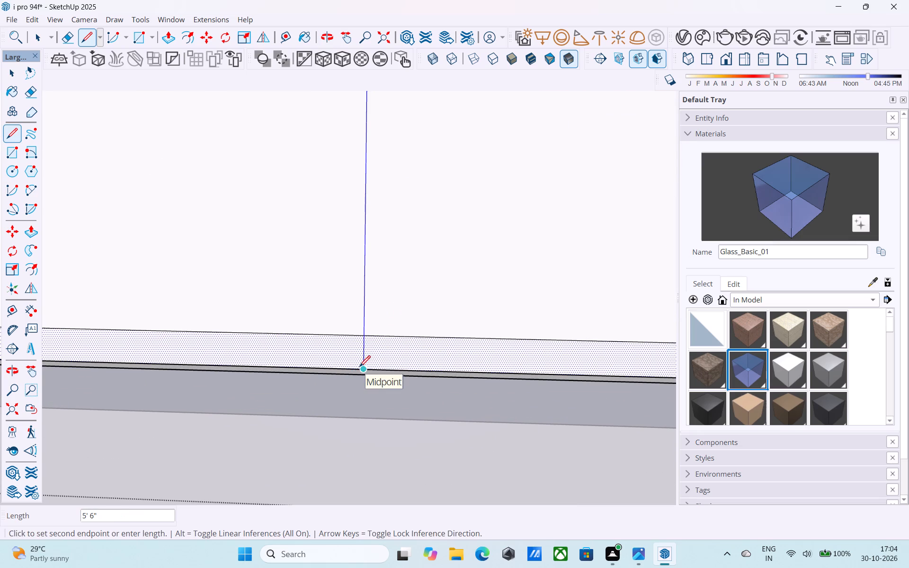
click(359, 368)
scroll(358, 367, down, 11)
key(space)
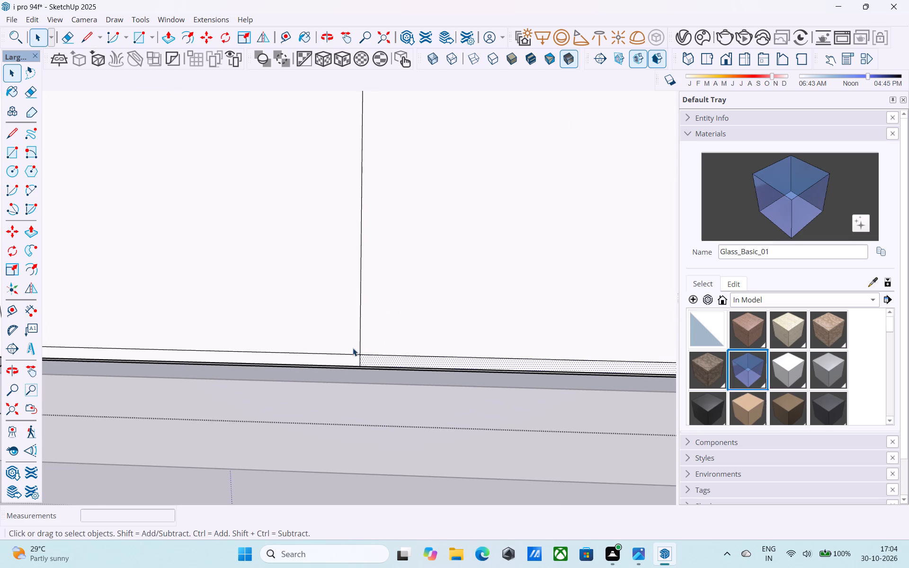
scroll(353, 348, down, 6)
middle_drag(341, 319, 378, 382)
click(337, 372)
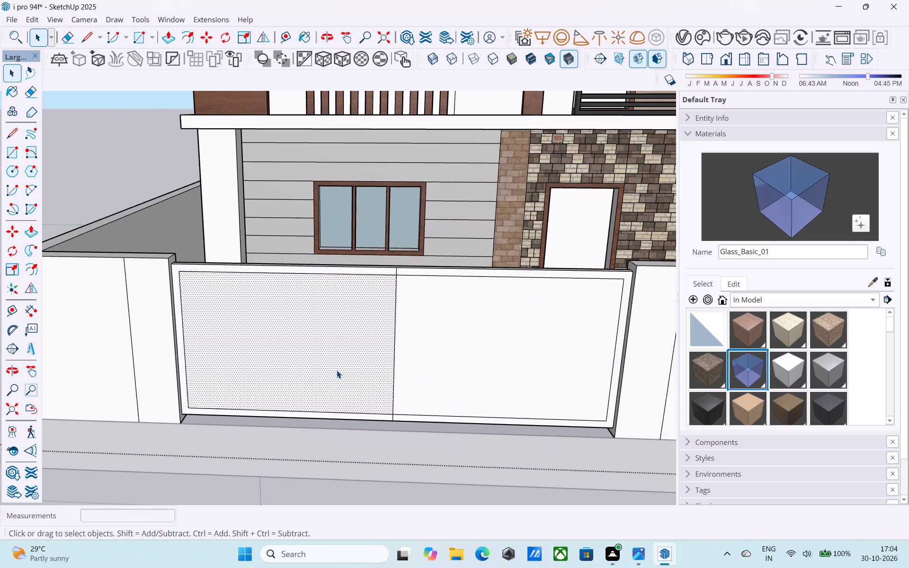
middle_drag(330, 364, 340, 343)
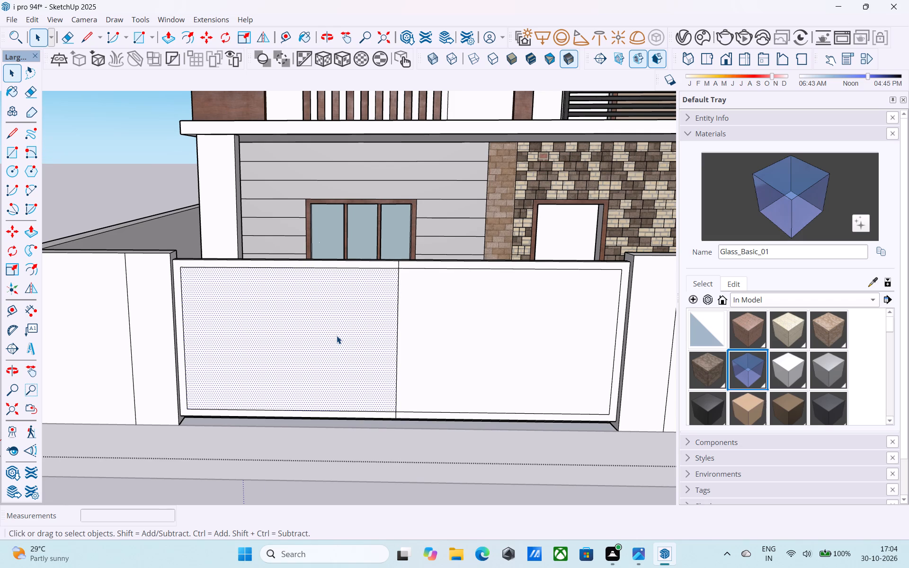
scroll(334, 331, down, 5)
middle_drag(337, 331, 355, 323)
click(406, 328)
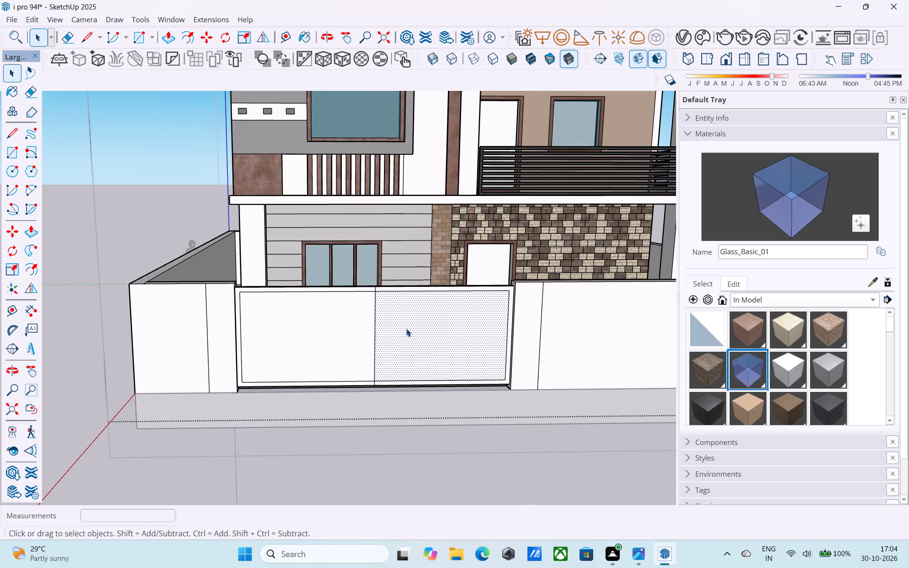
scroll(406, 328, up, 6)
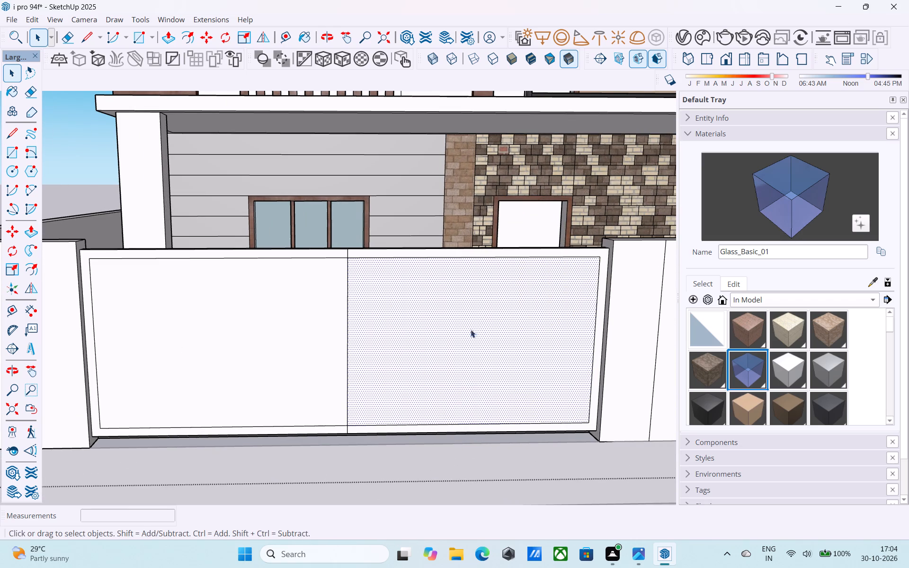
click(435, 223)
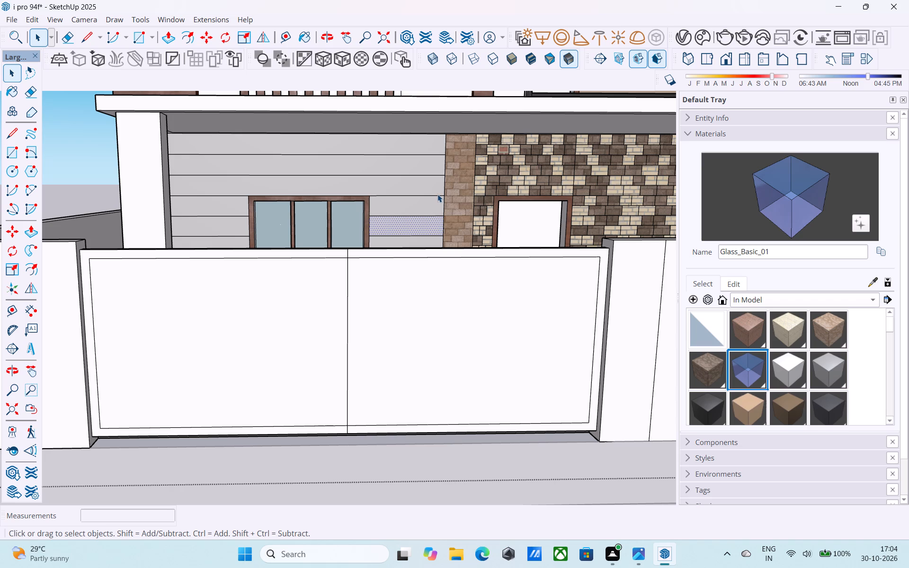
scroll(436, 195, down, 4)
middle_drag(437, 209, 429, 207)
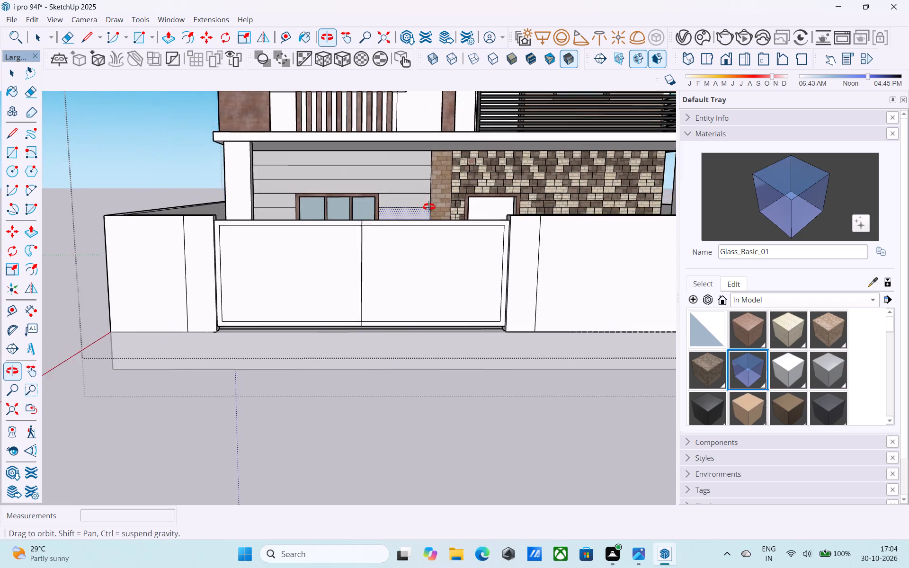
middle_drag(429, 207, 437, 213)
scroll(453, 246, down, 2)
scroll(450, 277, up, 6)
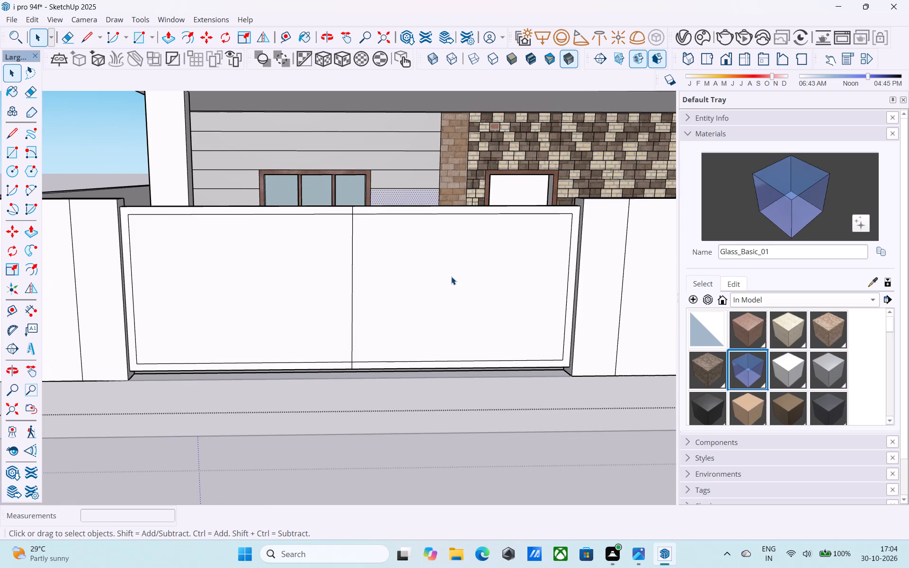
Copy the bottom inner frame edges of both gate leaves 2' upward.
scroll(451, 276, down, 5)
middle_drag(451, 276, 470, 264)
scroll(368, 329, up, 9)
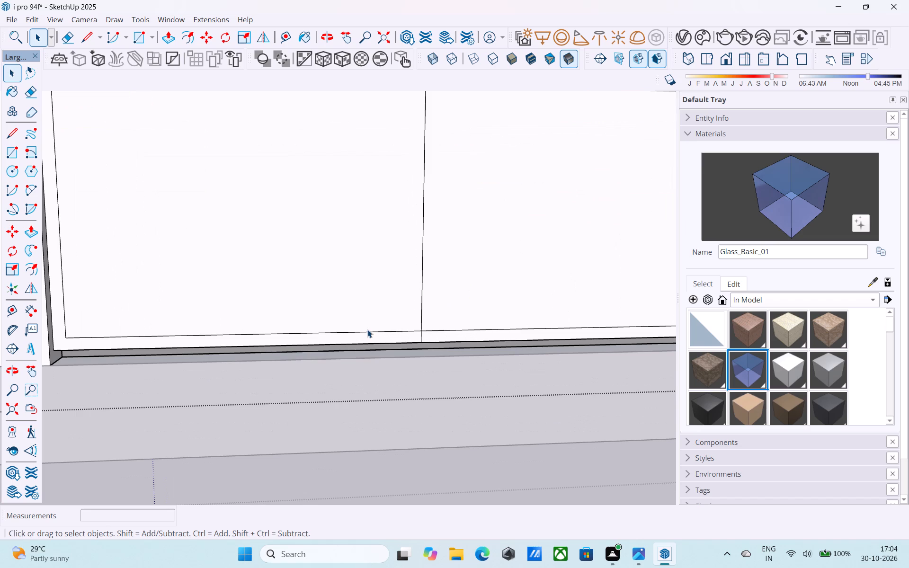
click(370, 331)
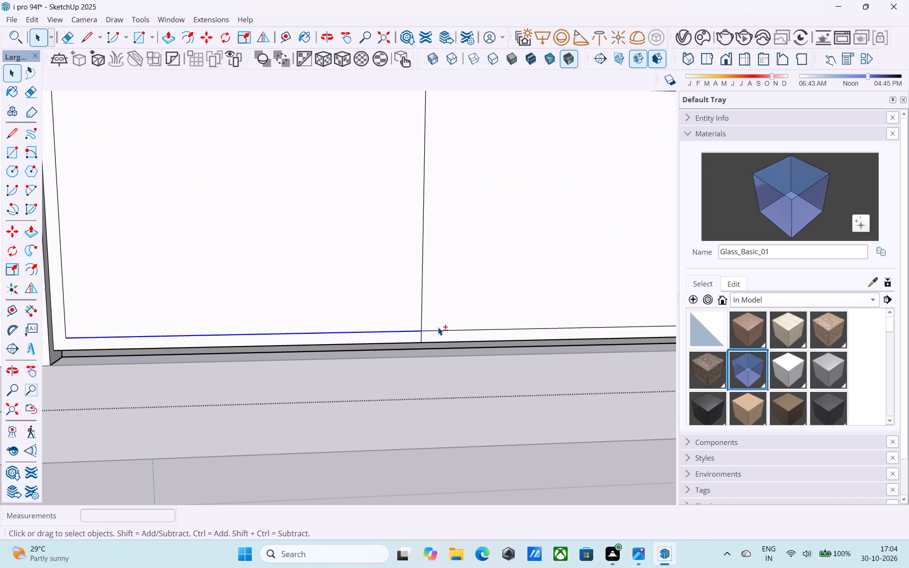
shift+click(441, 330)
shift+scroll(441, 330, down, 6)
shift+middle_drag(441, 330, 443, 335)
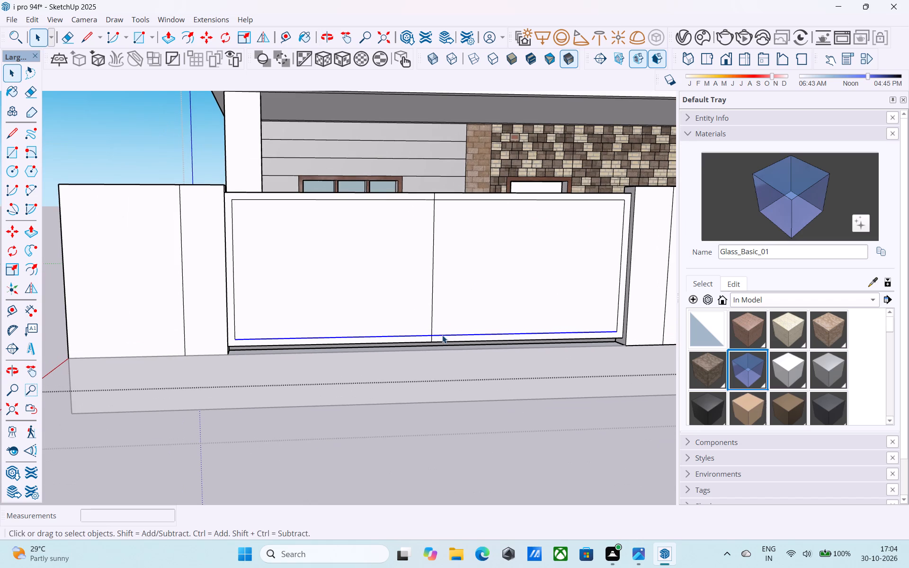
key(m)
click(431, 337)
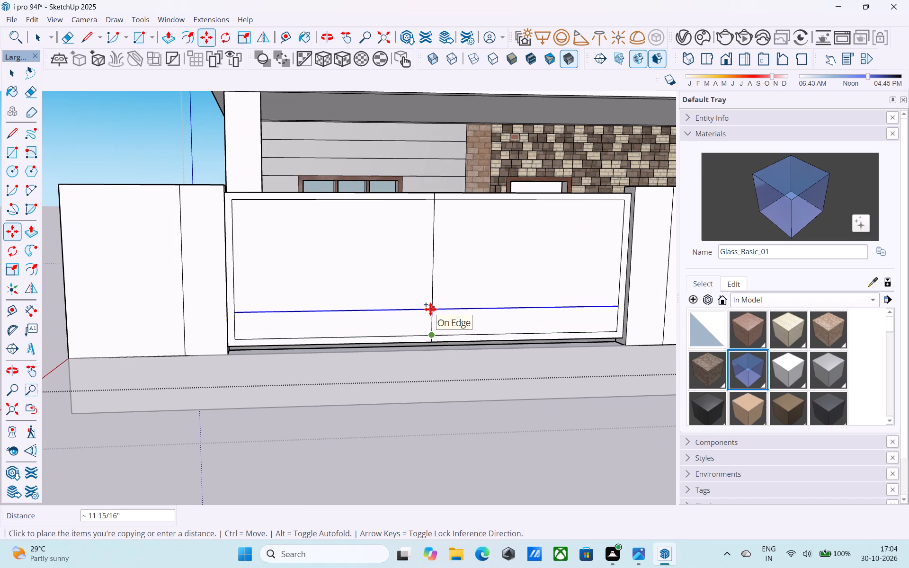
text(2')
key(Return)
scroll(430, 308, up, 7)
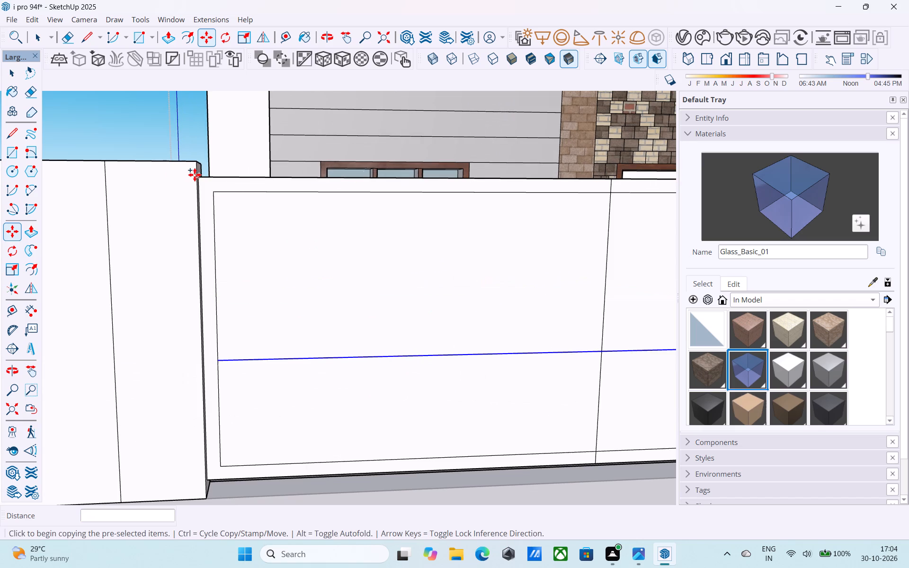
Copy the horizontal line across both gate leaves 3" downward to outline a cross rail.
scroll(212, 166, down, 4)
scroll(157, 167, down, 5)
scroll(324, 224, up, 5)
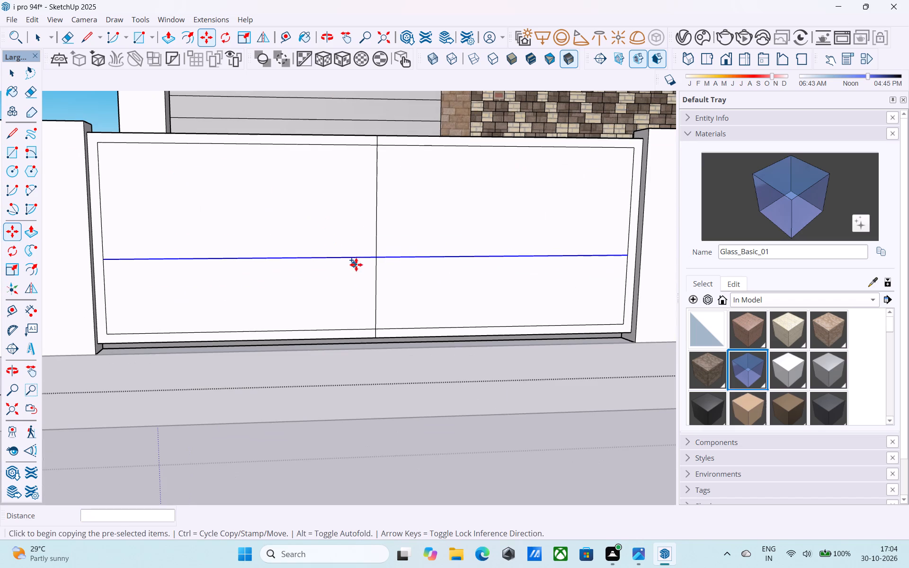
click(374, 259)
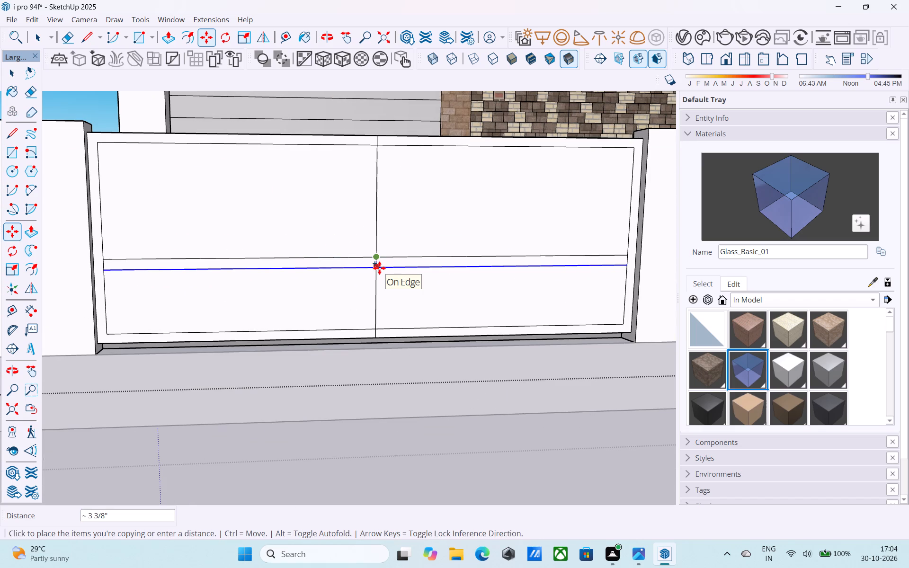
text(3")
key(Return)
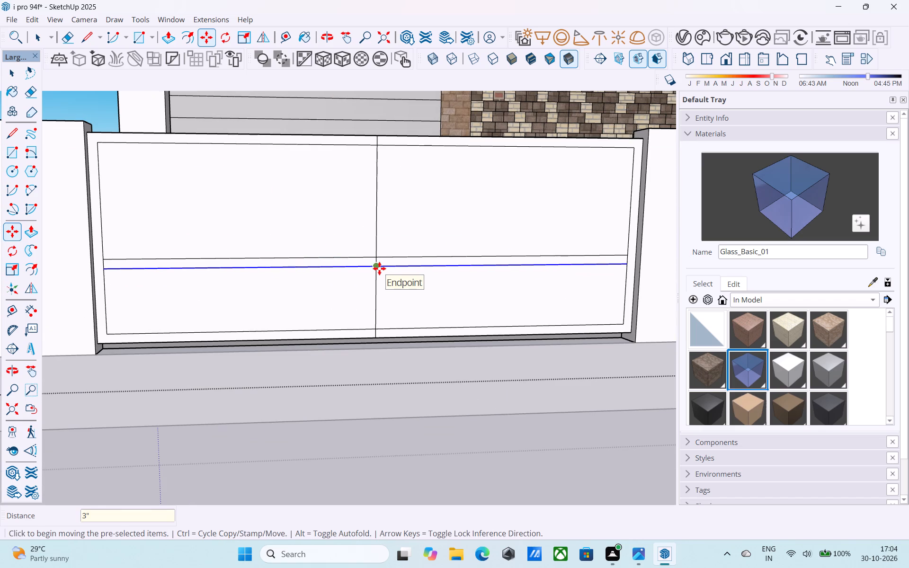
scroll(382, 265, down, 6)
middle_drag(376, 271, 373, 285)
key(space)
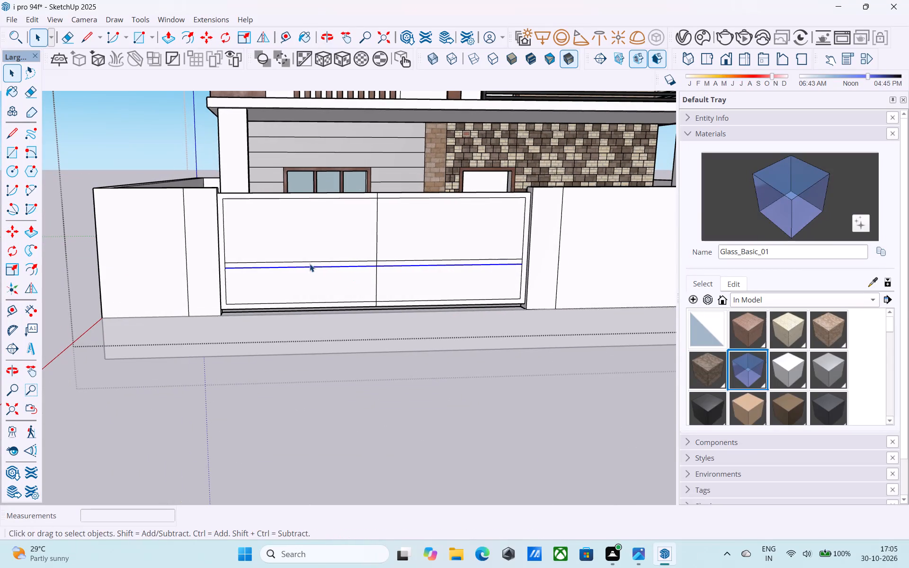
Draw a 50-segment arc bulging upward on the left gate leaf, from the cross rail's outer end to the top inner frame edge at the centre line.
shift+middle_drag(297, 254, 285, 306)
key(a)
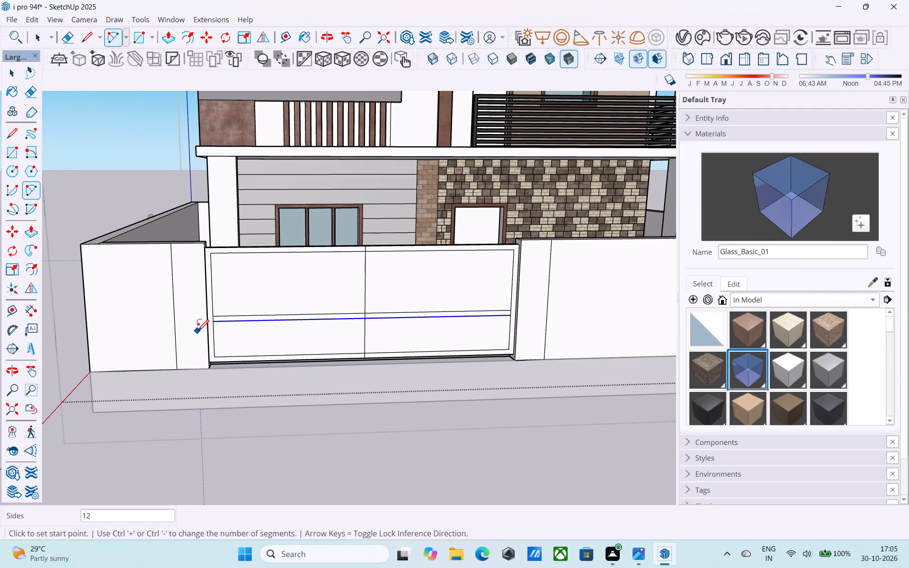
text(50)
key(Return)
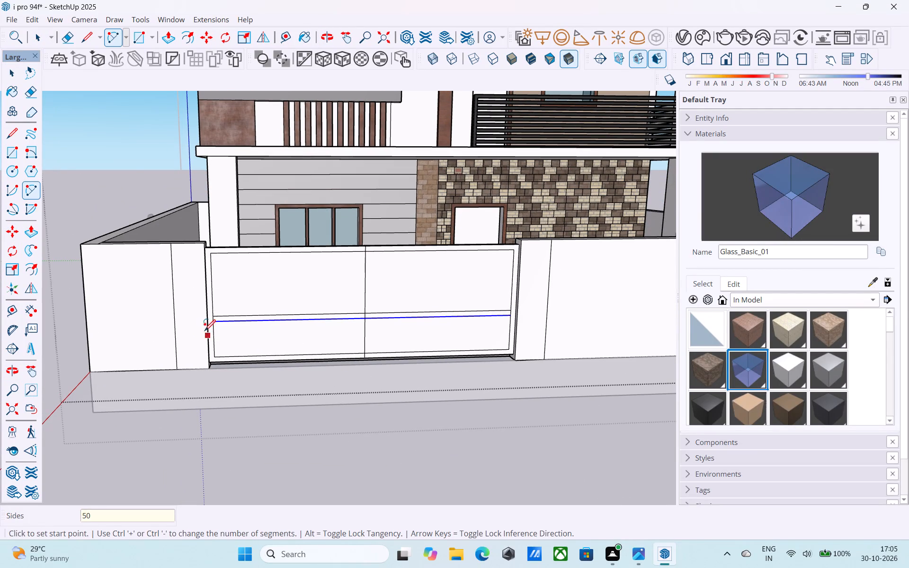
scroll(179, 352, down, 2)
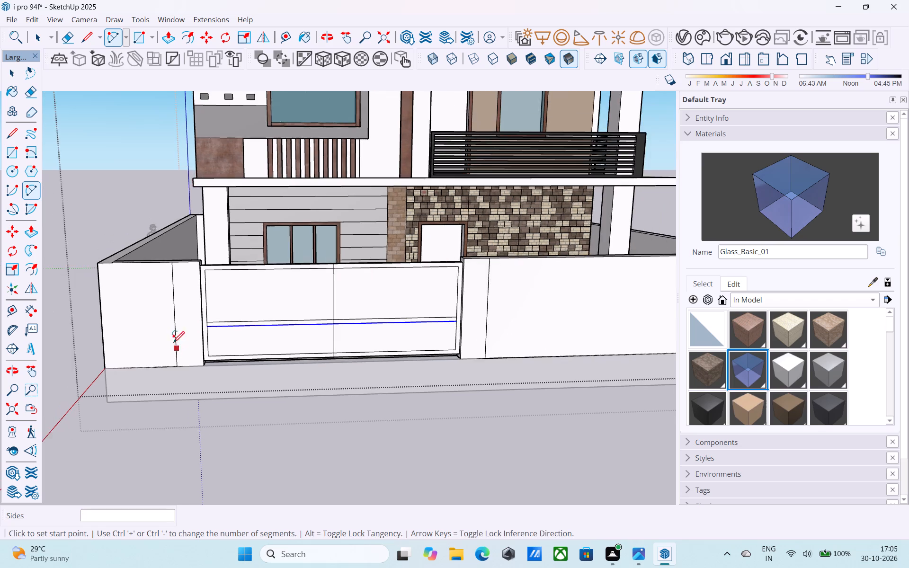
scroll(208, 341, up, 5)
click(207, 310)
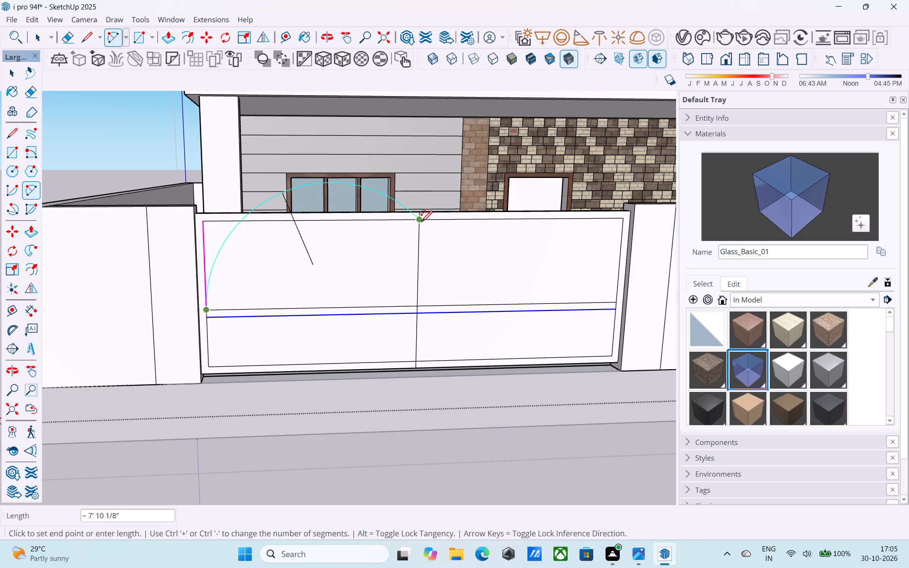
click(418, 220)
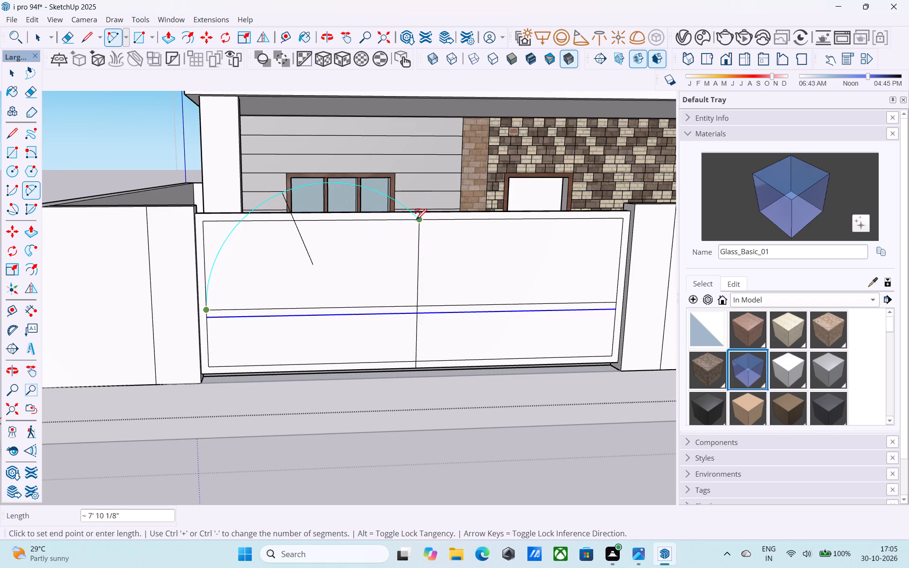
scroll(271, 258, up, 4)
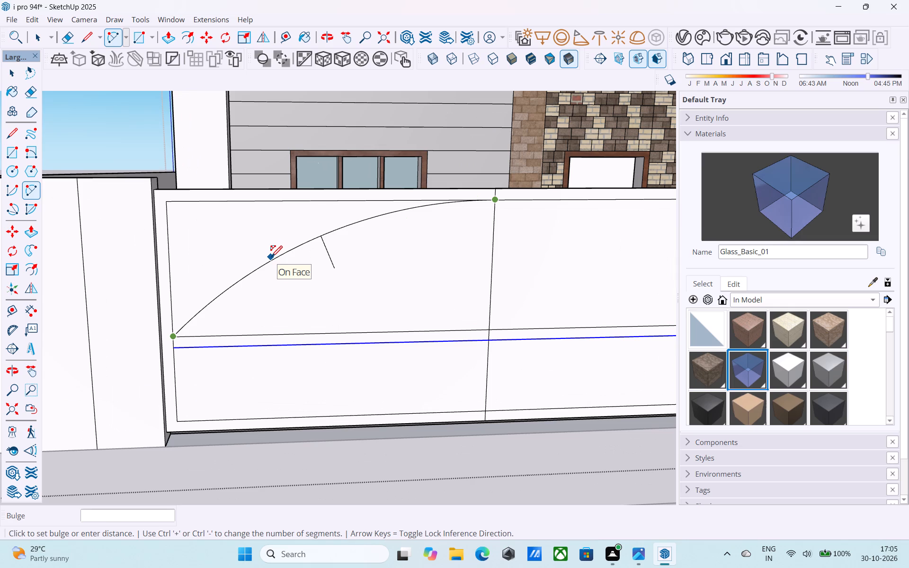
click(271, 258)
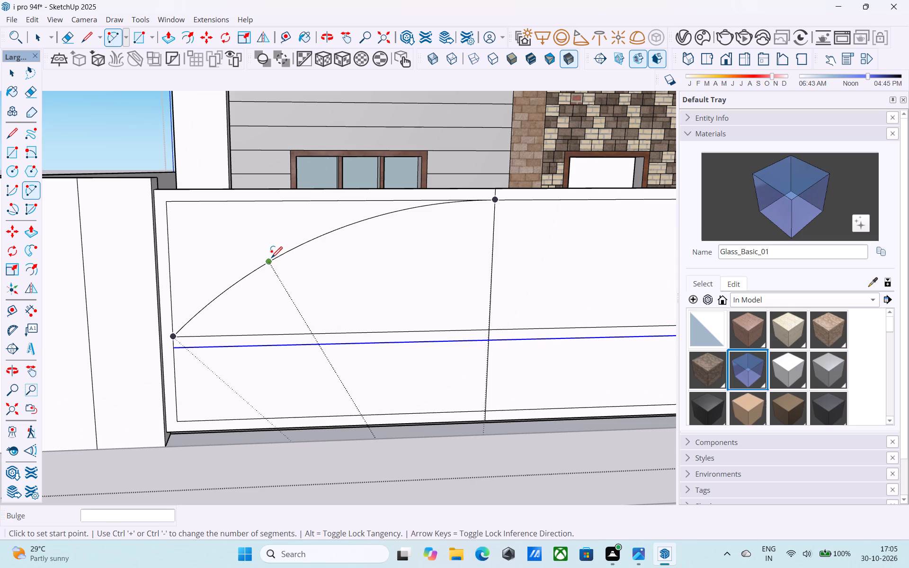
key(space)
Mirror a copy of the arc about the gate's centre line onto the right leaf to complete the arch.
click(271, 260)
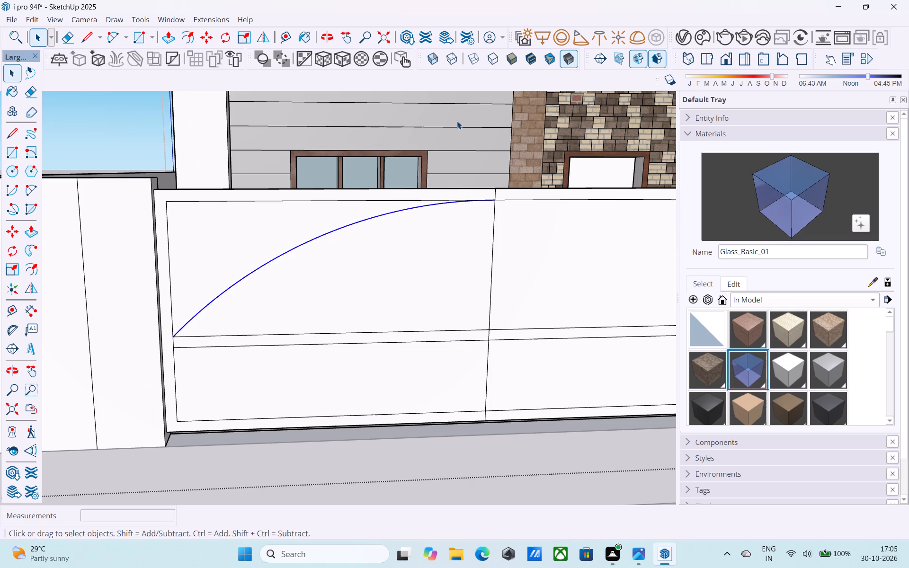
click(258, 37)
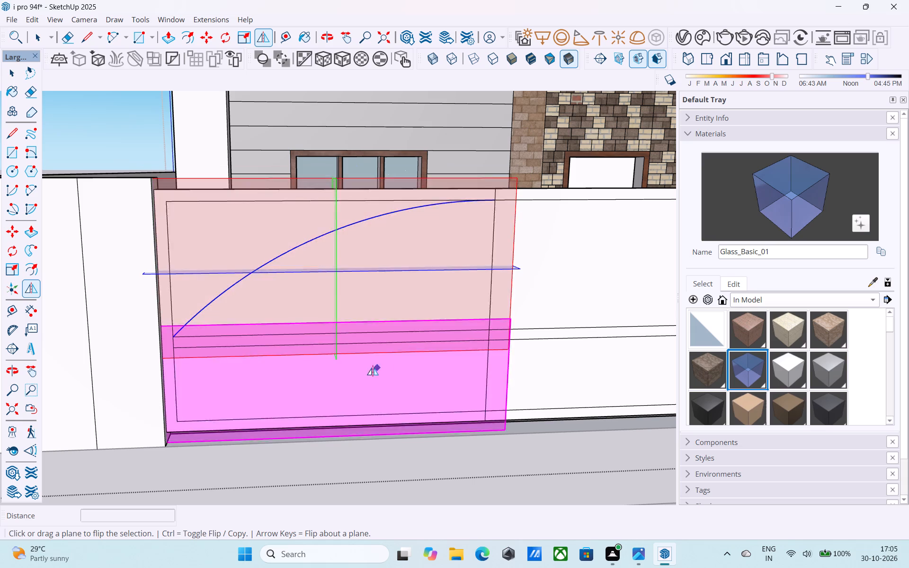
drag(335, 355, 366, 361)
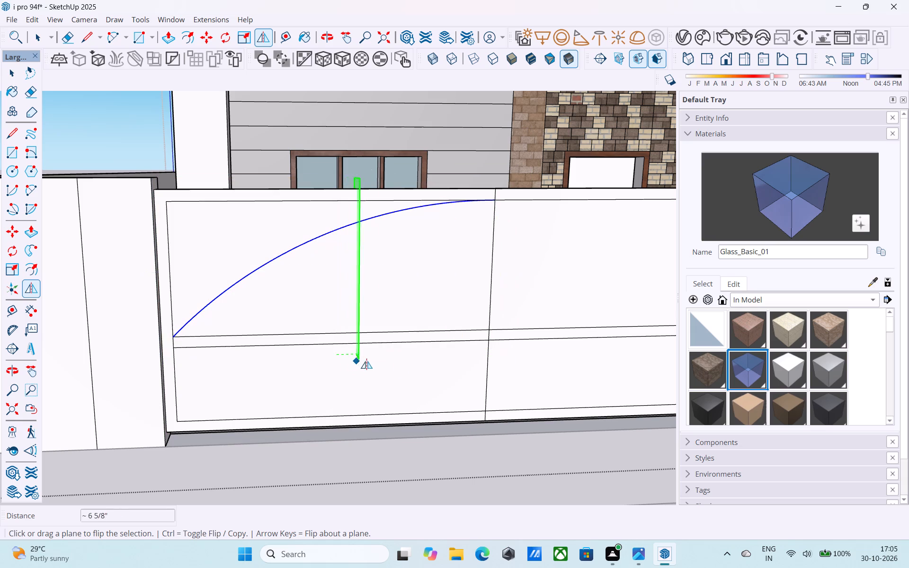
drag(366, 361, 486, 356)
scroll(395, 364, down, 5)
key(space)
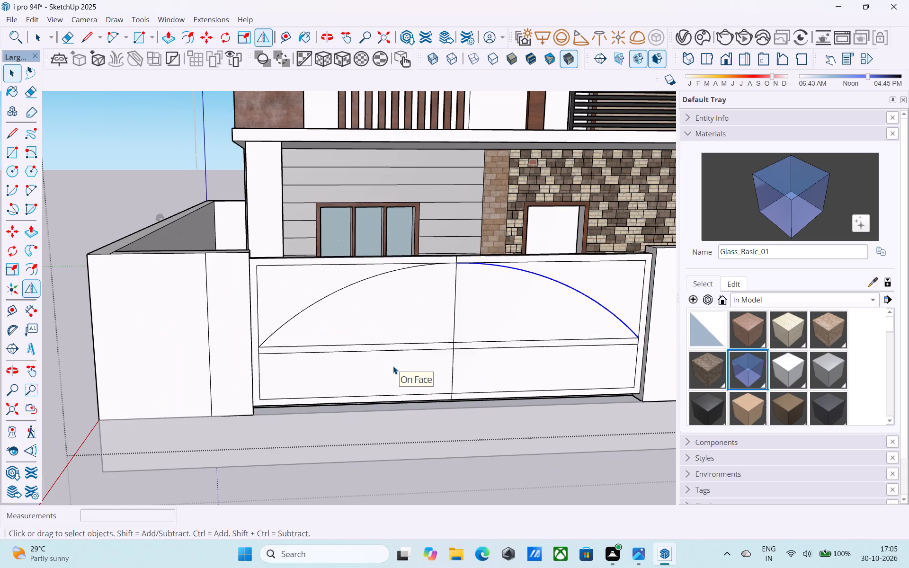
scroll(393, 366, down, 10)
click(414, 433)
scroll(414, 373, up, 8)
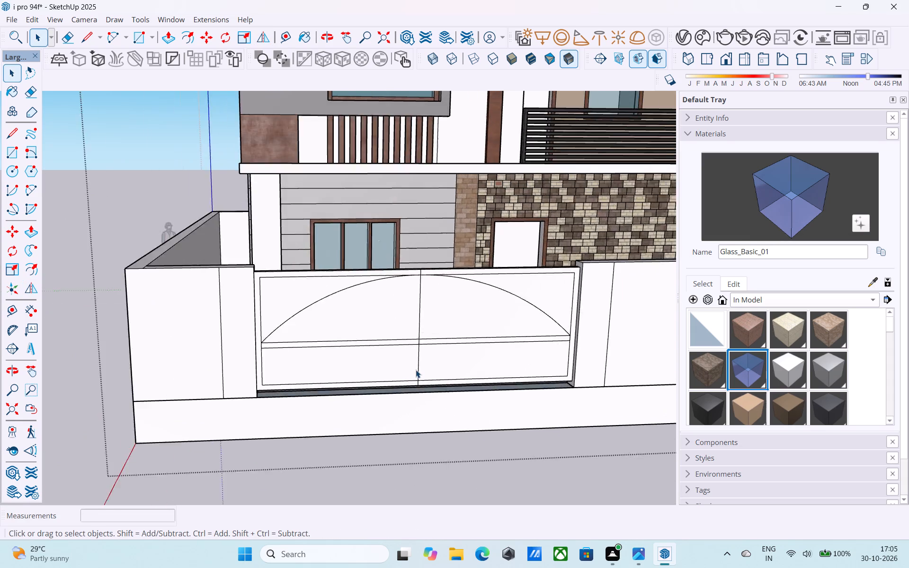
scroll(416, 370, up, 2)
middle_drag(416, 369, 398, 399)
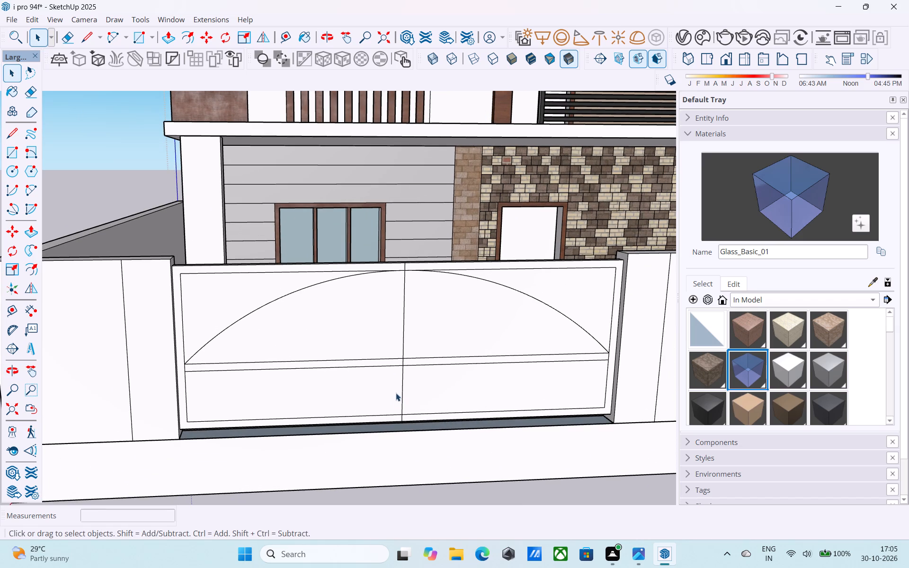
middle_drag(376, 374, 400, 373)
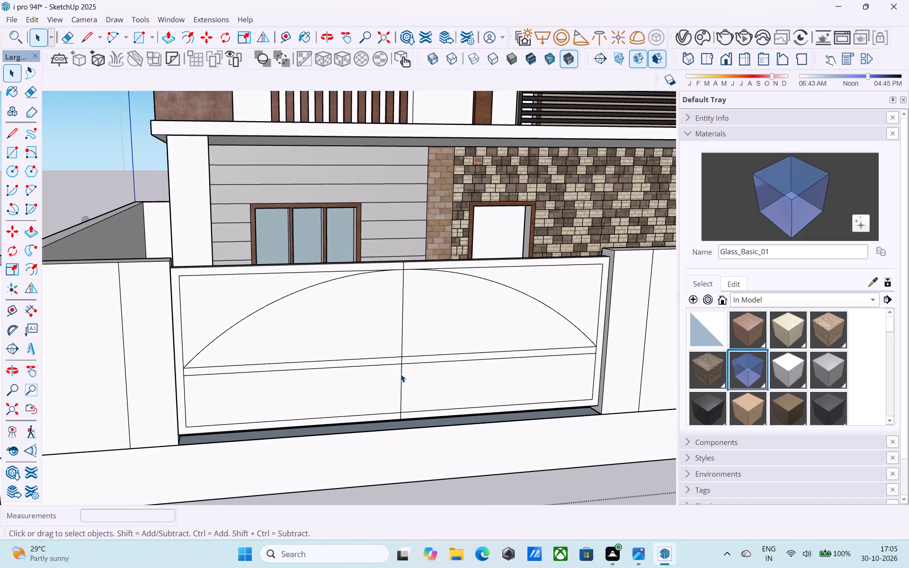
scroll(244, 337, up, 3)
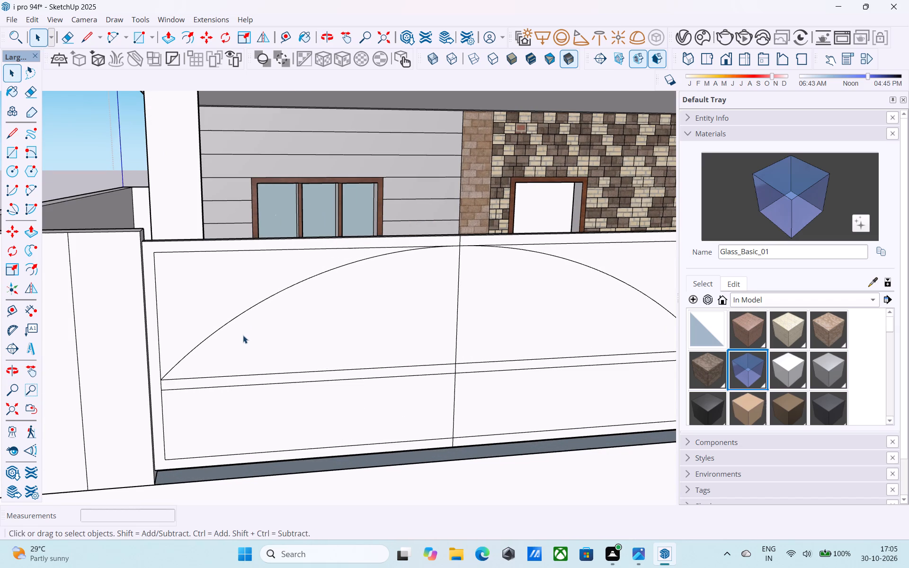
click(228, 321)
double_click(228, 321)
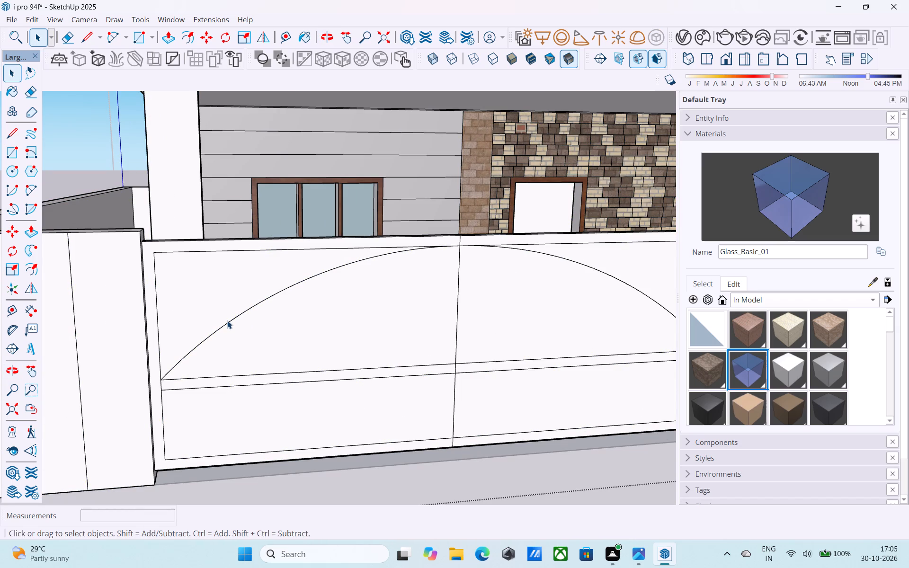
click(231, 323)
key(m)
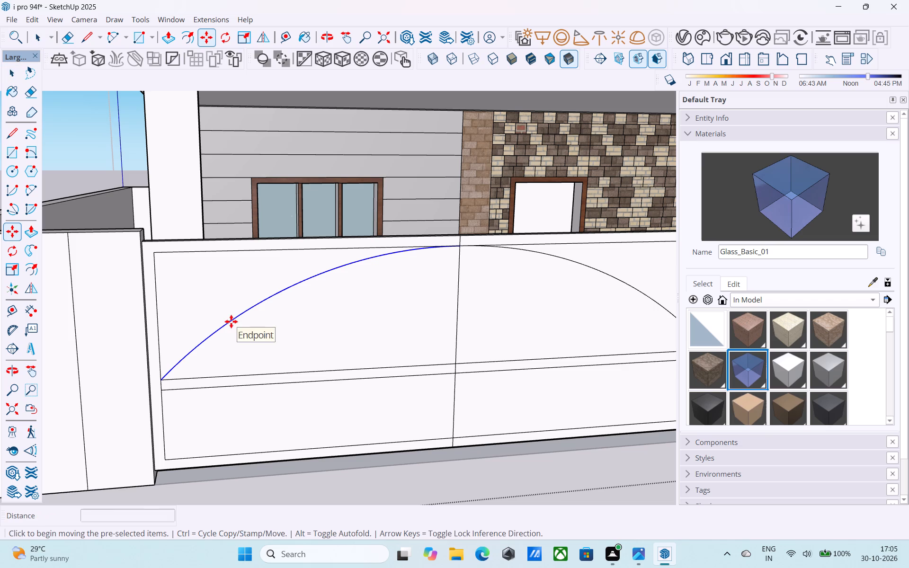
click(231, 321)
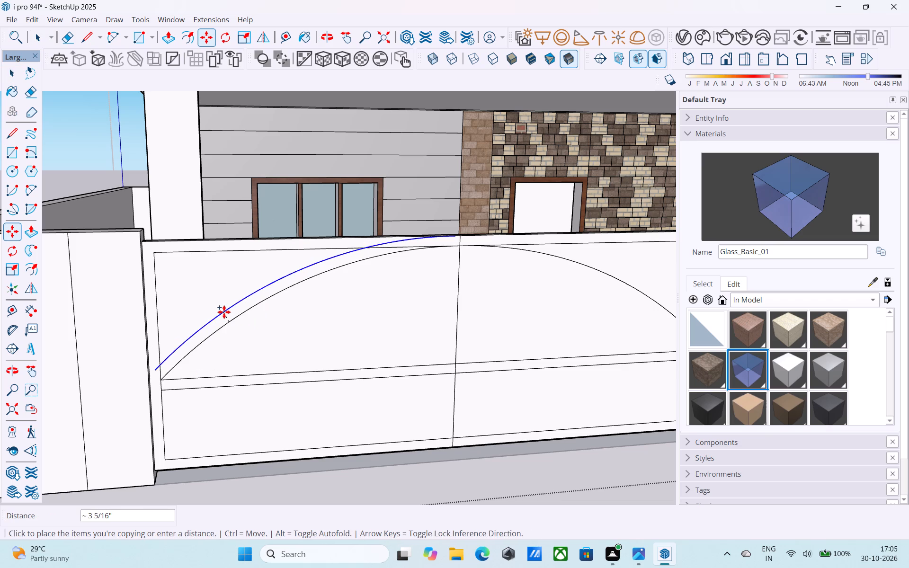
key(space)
Offset the outline of the left leaf's half-arch face inward by 1".
scroll(227, 314, down, 9)
middle_drag(331, 335, 312, 344)
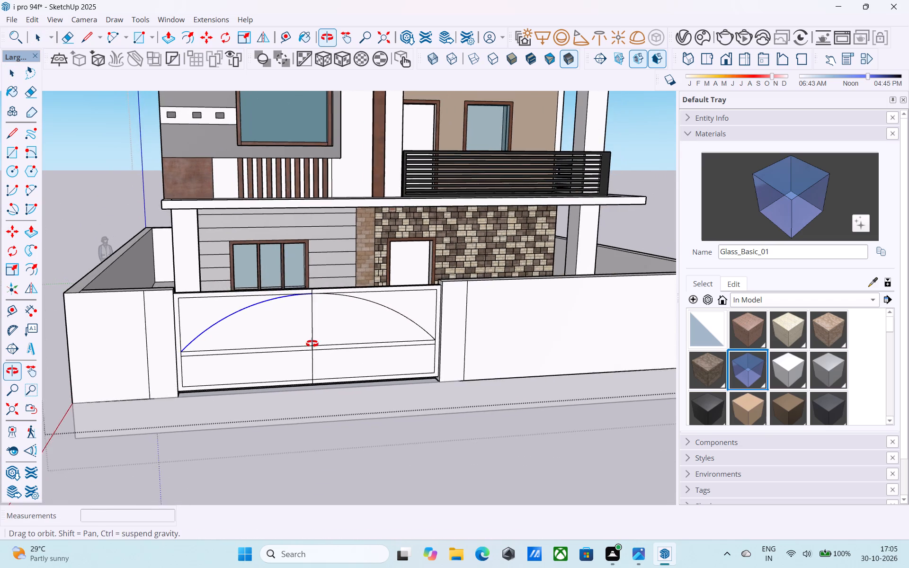
middle_drag(312, 344, 354, 370)
scroll(300, 369, up, 8)
click(298, 369)
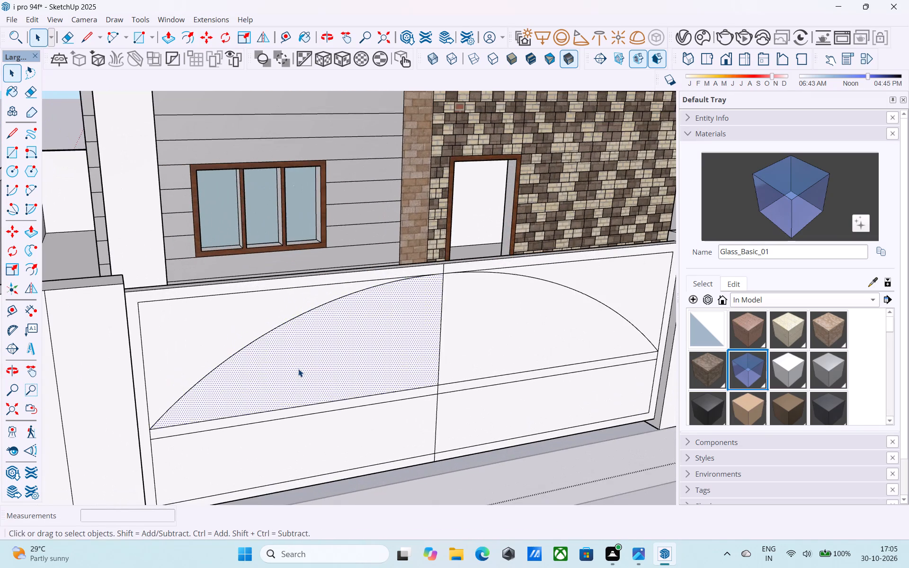
scroll(298, 369, up, 2)
key(f)
click(298, 369)
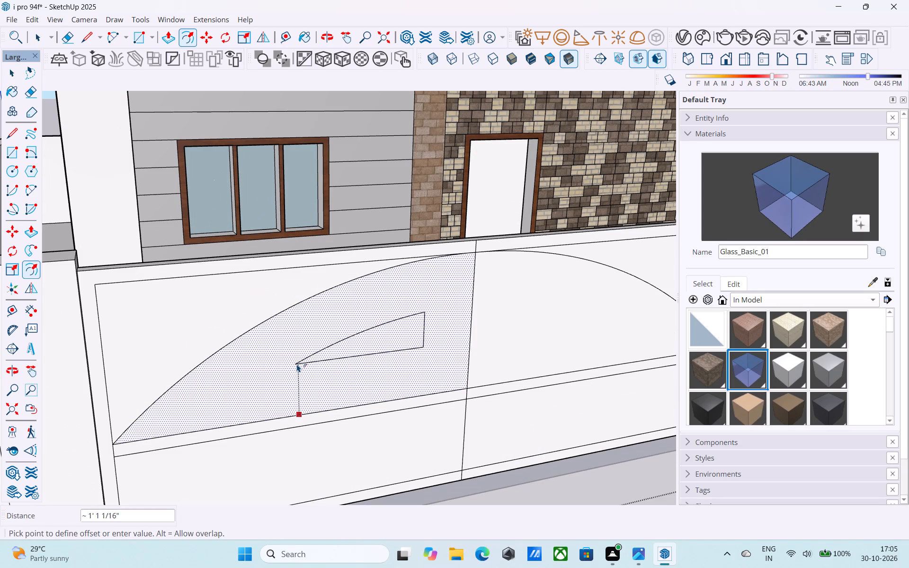
text(1")
key(Return)
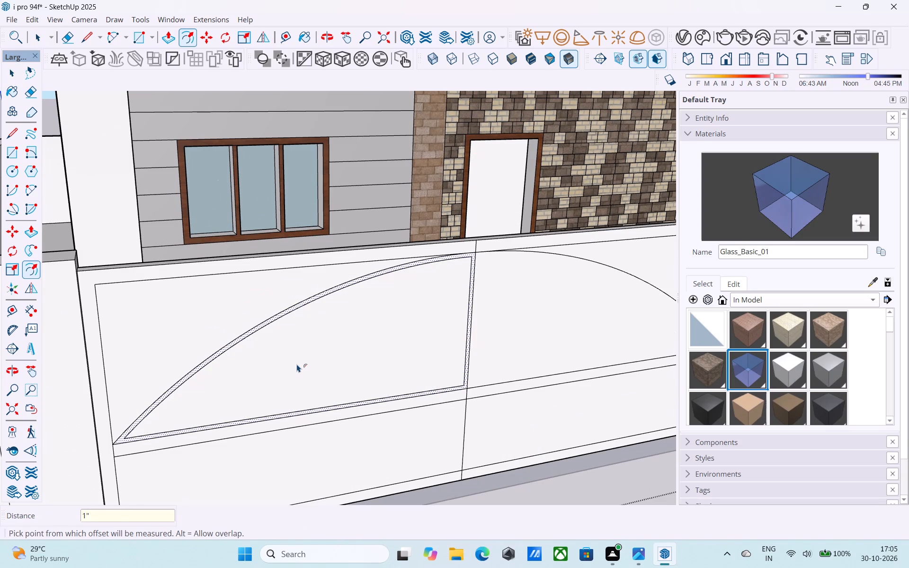
key(space)
Extend the left leaf's offset arc with short lines, 1" to the centre line at the top and down to the cross rail at the outer end.
key(l)
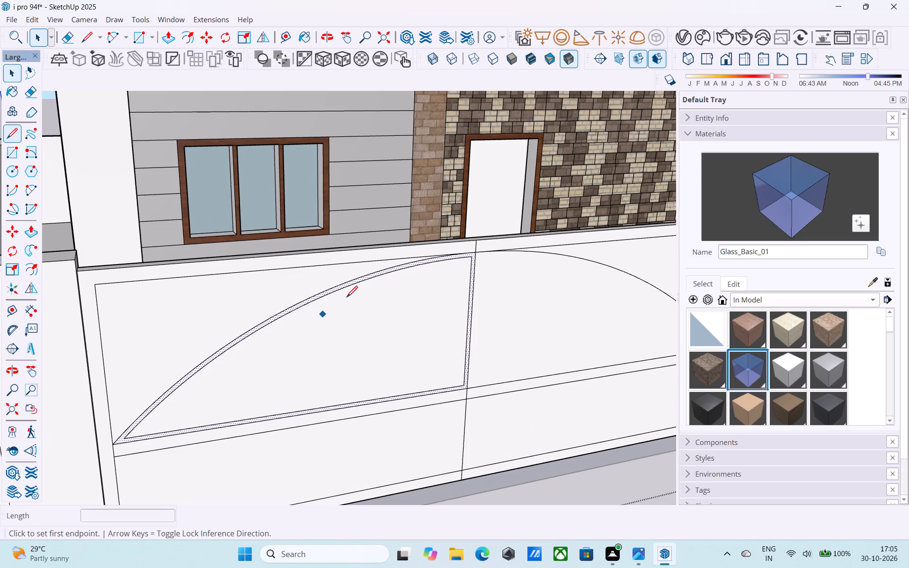
scroll(460, 250, up, 9)
click(478, 261)
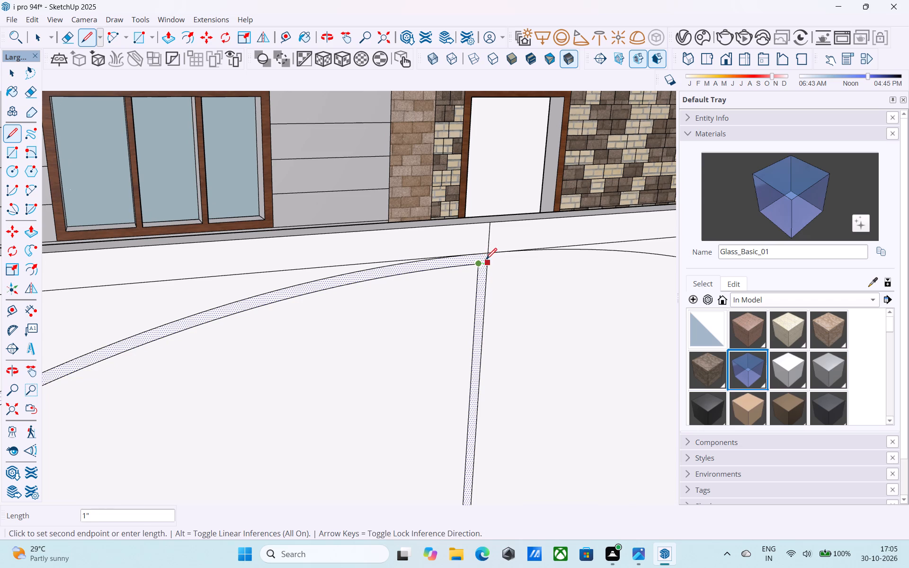
click(486, 260)
scroll(489, 219, down, 10)
scroll(149, 421, up, 15)
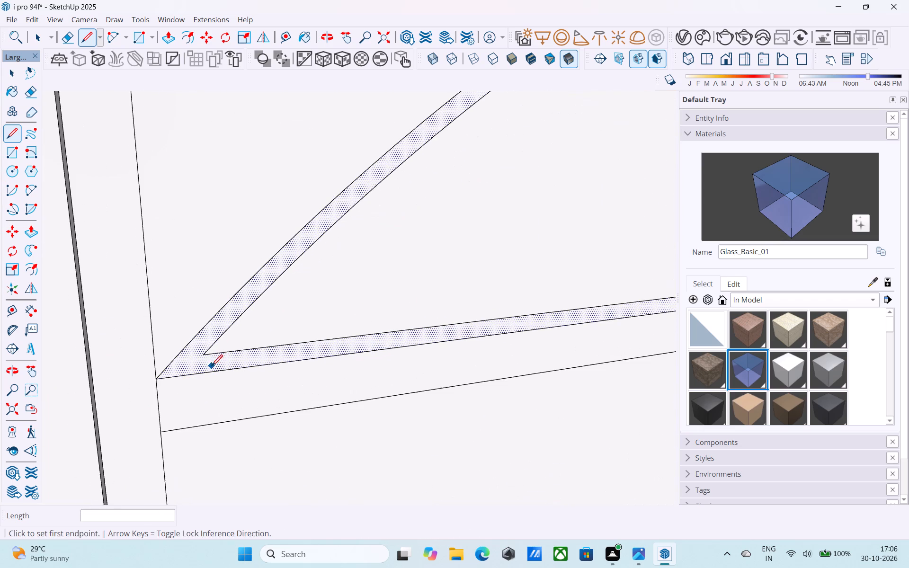
scroll(212, 367, up, 1)
click(204, 355)
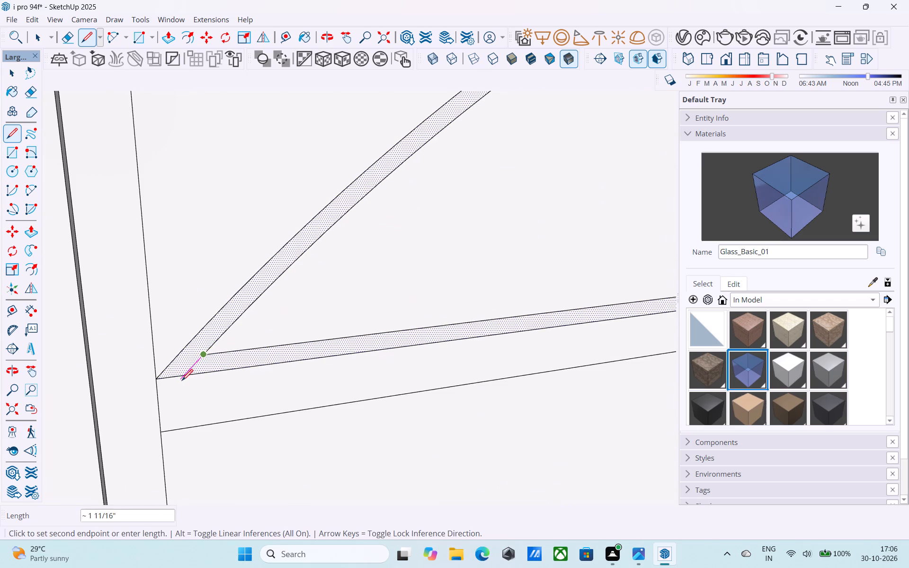
click(182, 382)
key(space)
Erase the extra offset edges along the left leaf's cross rail and centre line, leaving only the double arc band.
key(e)
scroll(179, 391, up, 5)
drag(184, 375, 180, 372)
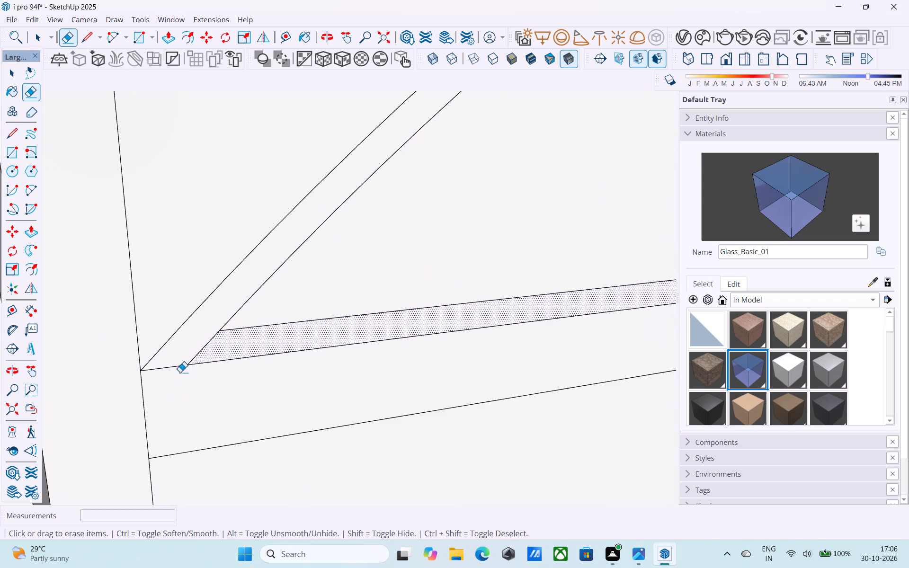
drag(180, 372, 179, 372)
drag(244, 333, 260, 321)
scroll(226, 337, down, 20)
scroll(226, 337, down, 3)
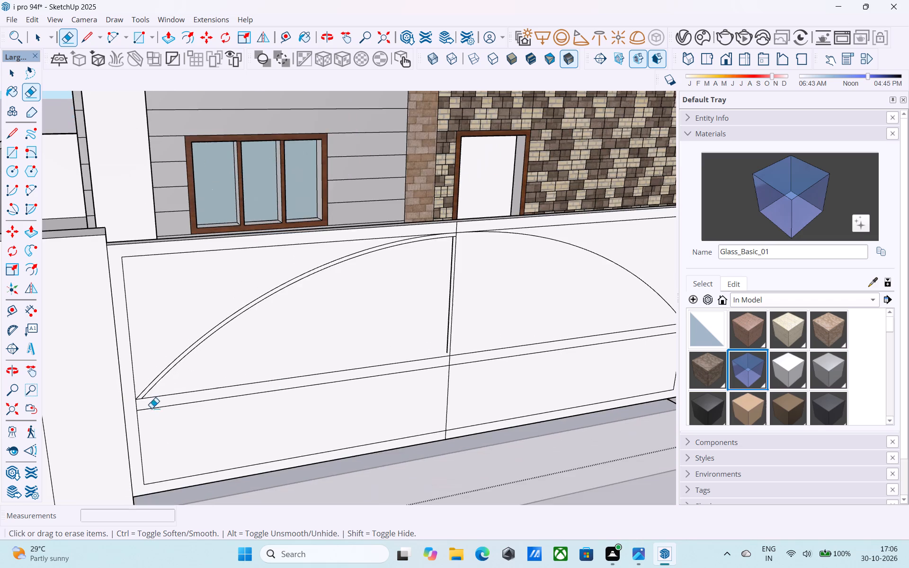
scroll(444, 350, up, 8)
click(449, 338)
scroll(388, 347, down, 5)
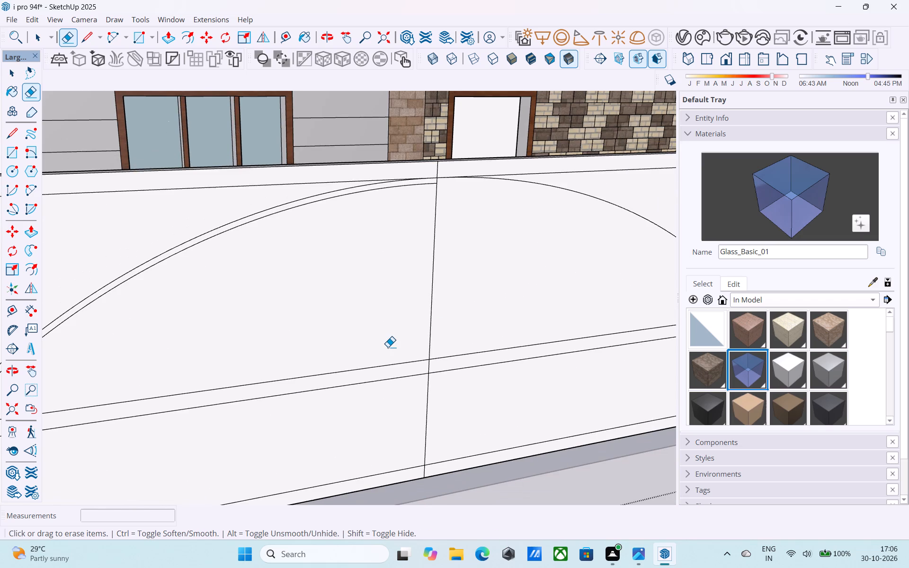
Offset the outline of the right leaf's half-arch face inward by 1".
scroll(388, 347, down, 8)
middle_drag(396, 369, 324, 386)
scroll(348, 357, up, 3)
key(space)
click(351, 351)
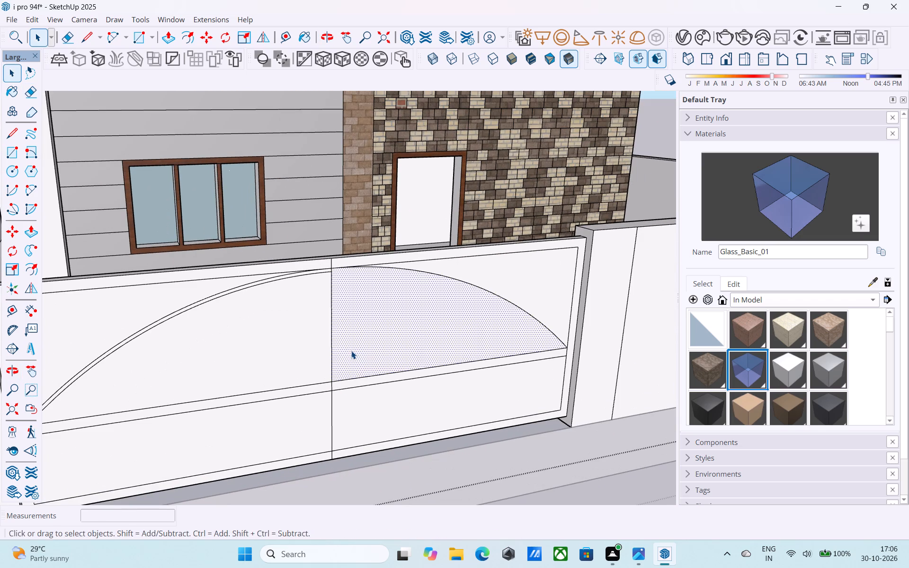
key(f)
click(351, 351)
key(1)
key(shift+quotedbl)
key(Return)
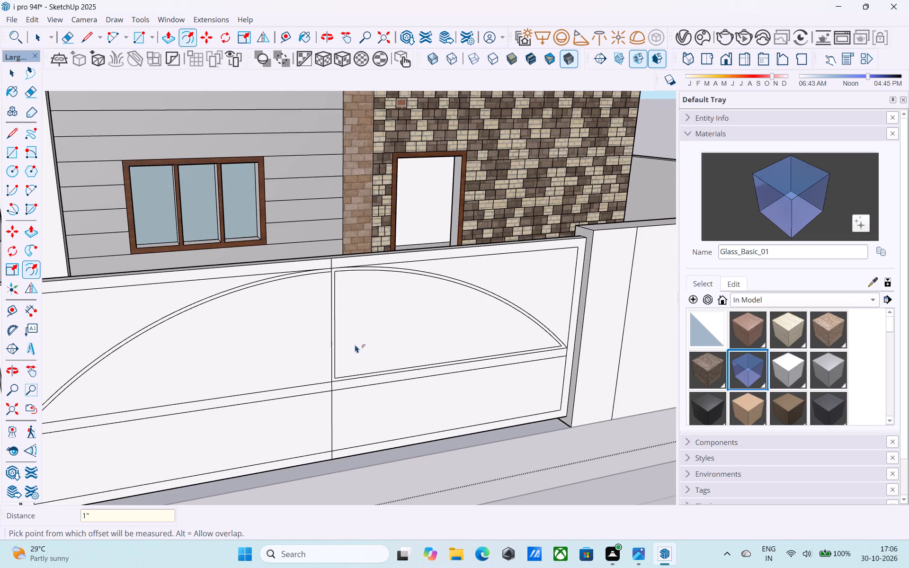
key(space)
Connect the right leaf's inner offset outline with short lines, 1" to the centre line at the top and down to the cross rail at the outer end.
key(l)
scroll(337, 269, up, 10)
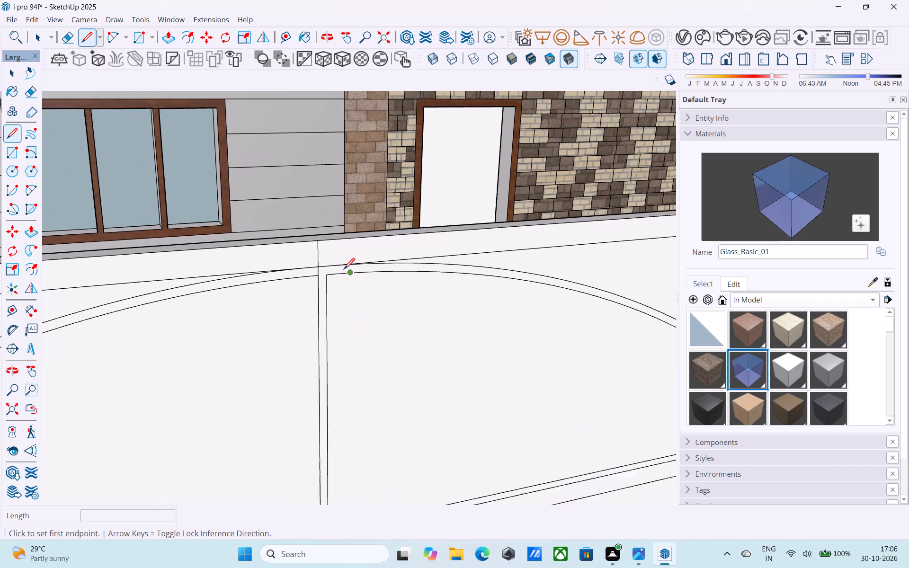
scroll(344, 270, up, 1)
drag(325, 275, 321, 276)
click(315, 281)
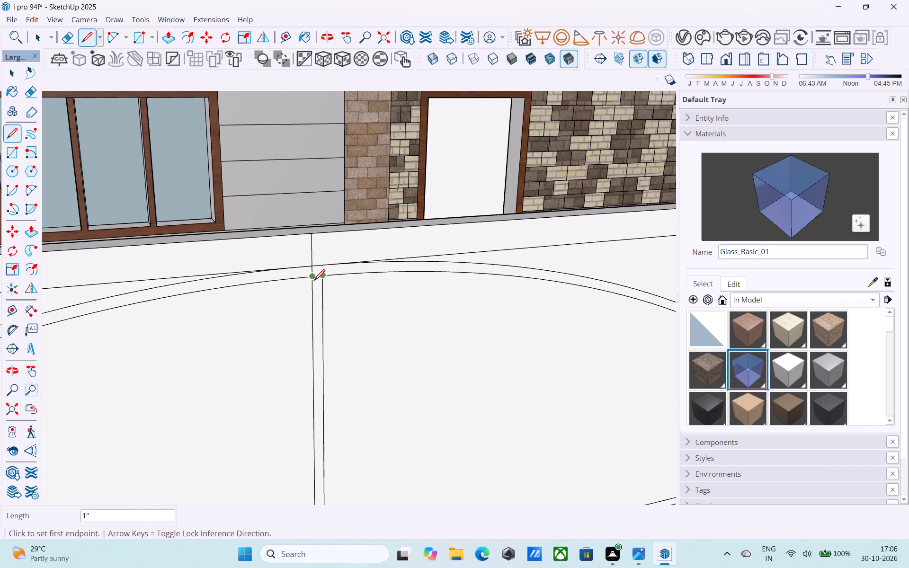
scroll(256, 295, down, 11)
shift+middle_drag(370, 335, 390, 315)
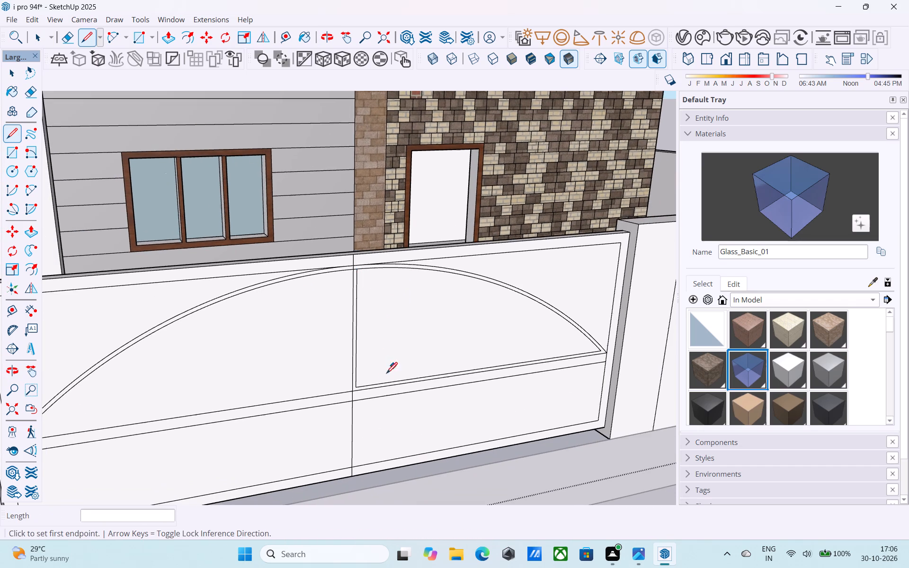
scroll(379, 380, up, 7)
click(334, 390)
click(327, 392)
scroll(188, 377, down, 4)
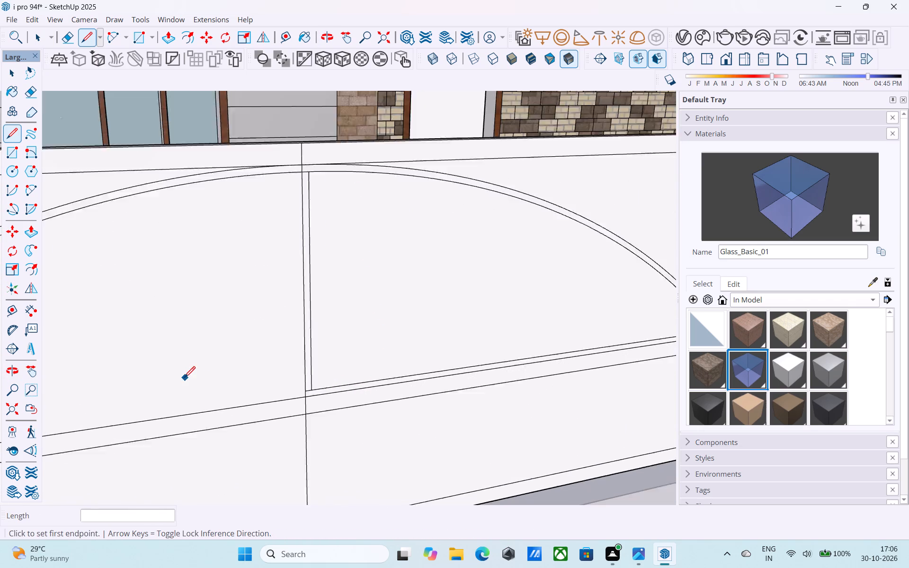
scroll(184, 379, down, 2)
scroll(556, 331, up, 12)
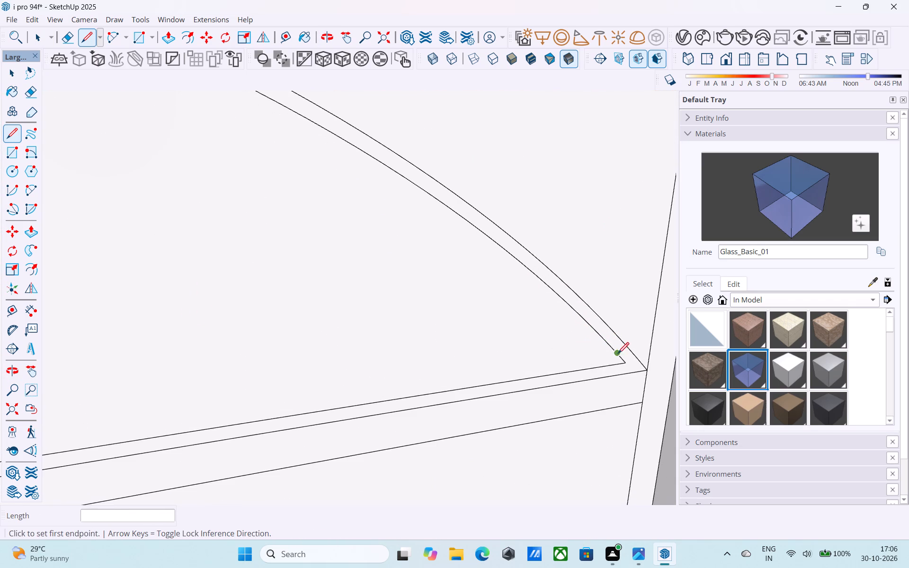
click(623, 362)
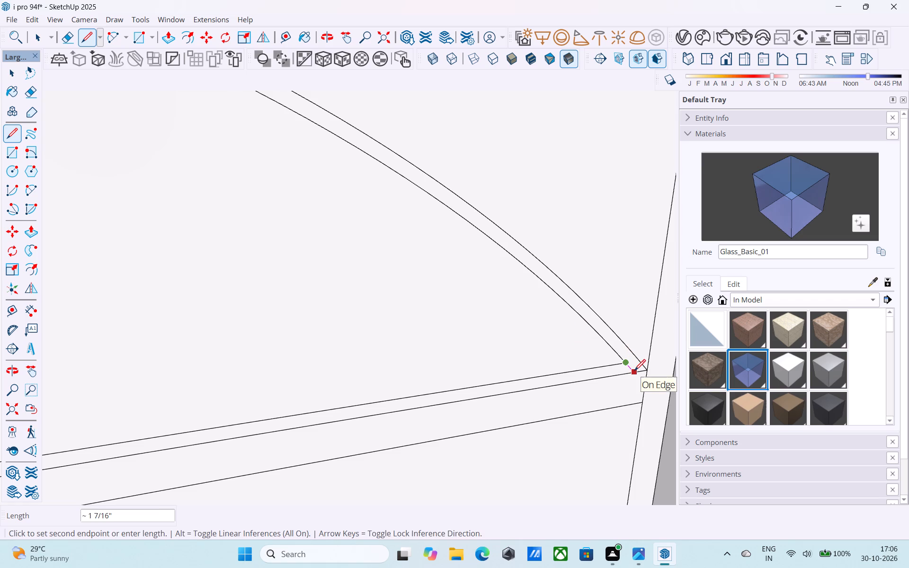
click(634, 372)
Erase the extra offset edges and leftover stub along the right leaf's cross rail and centre line, leaving only the double arc band.
key(e)
click(608, 369)
scroll(599, 362, down, 2)
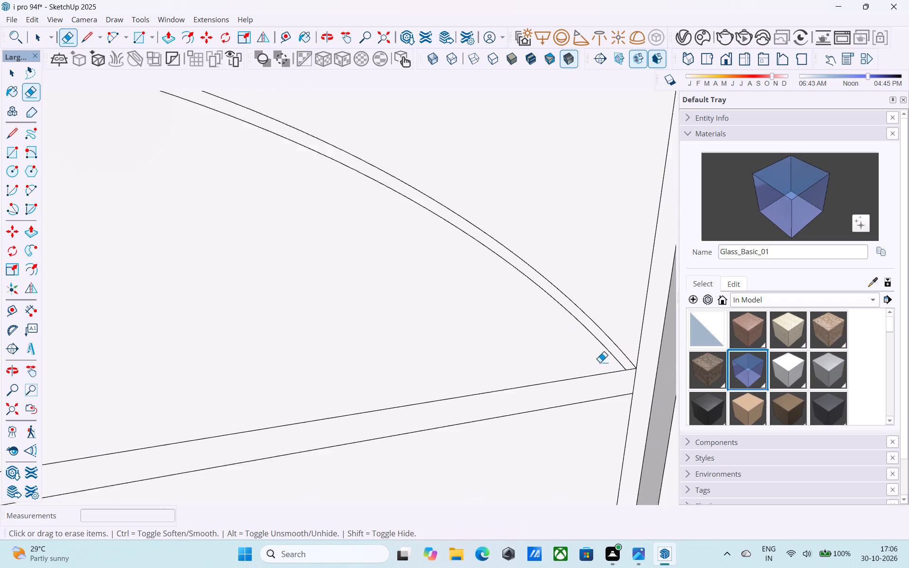
scroll(600, 362, down, 12)
scroll(342, 284, up, 14)
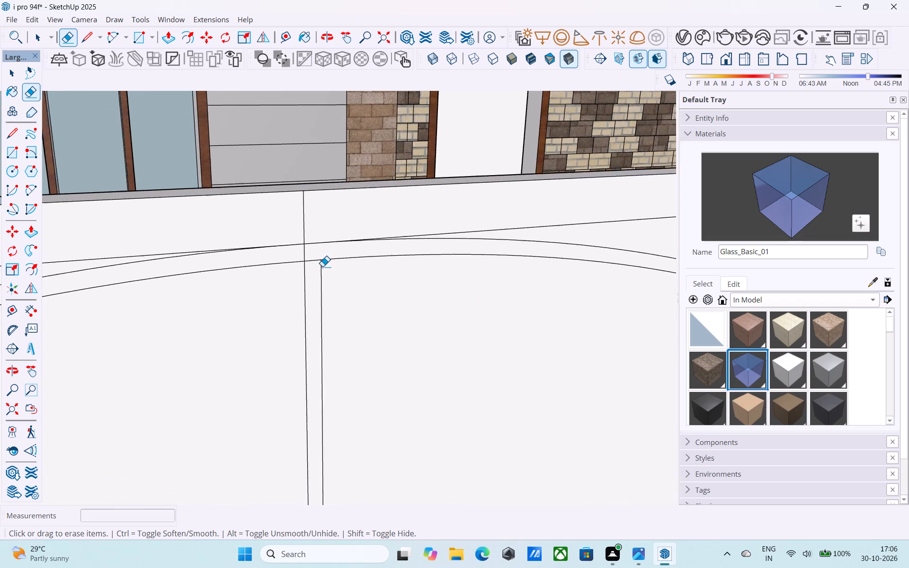
scroll(322, 266, up, 5)
scroll(323, 266, down, 10)
drag(331, 283, 326, 286)
scroll(334, 286, down, 3)
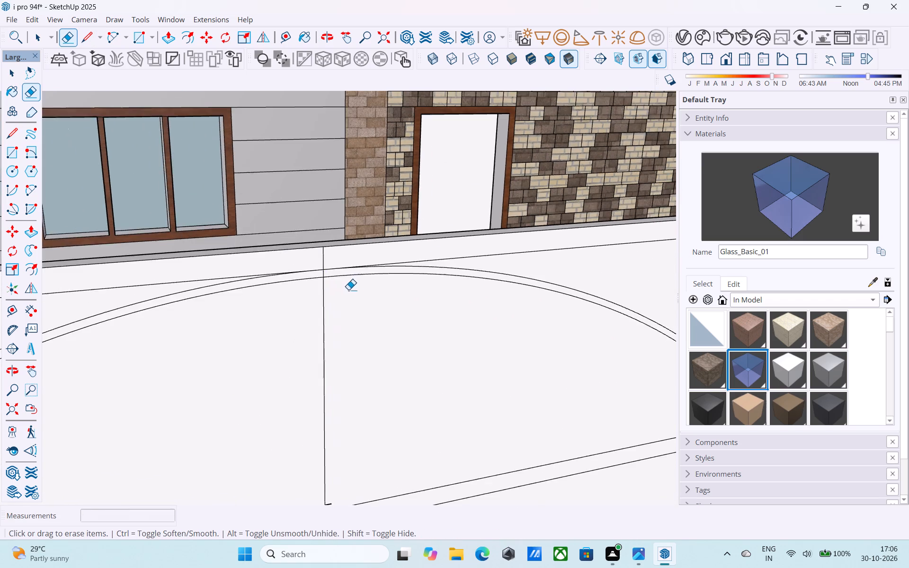
scroll(348, 290, down, 15)
middle_drag(384, 311, 527, 299)
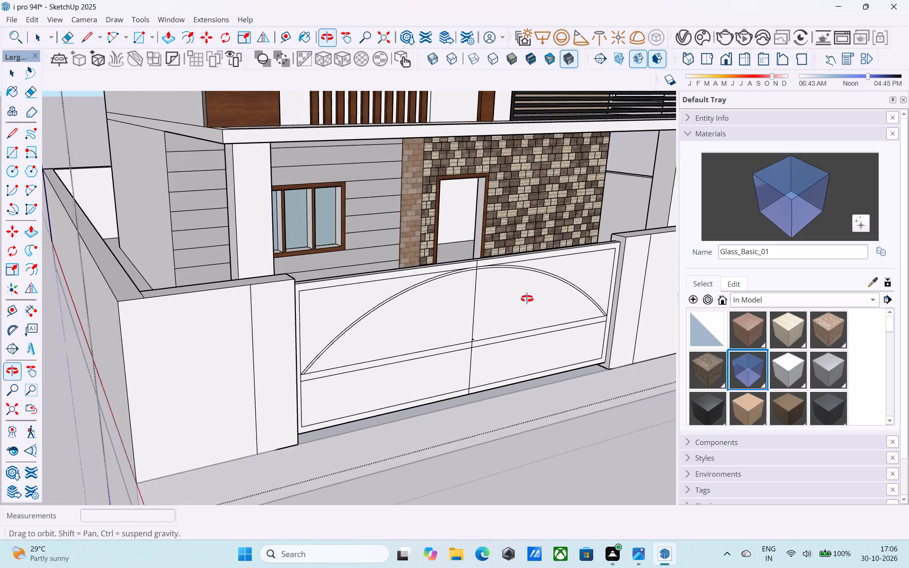
middle_drag(527, 299, 381, 286)
shift+middle_drag(482, 330, 454, 264)
shift+scroll(463, 312, up, 1)
scroll(437, 291, up, 16)
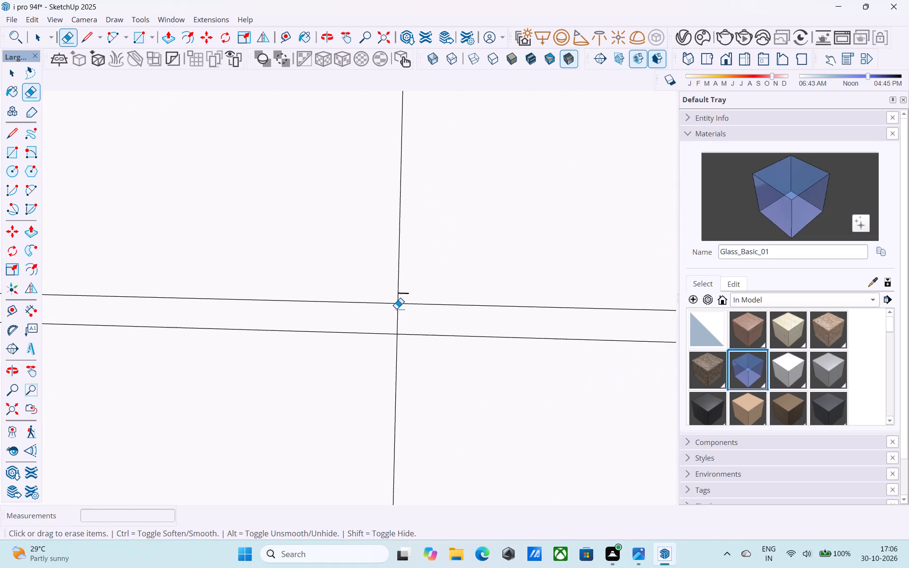
scroll(396, 309, up, 2)
drag(403, 291, 406, 283)
scroll(407, 279, down, 20)
scroll(407, 279, down, 1)
Draw a 7' 3" wide arc along the bottom of the left leaf's lower panel, bulging 1' 9" up to the cross rail.
middle_drag(365, 324, 350, 345)
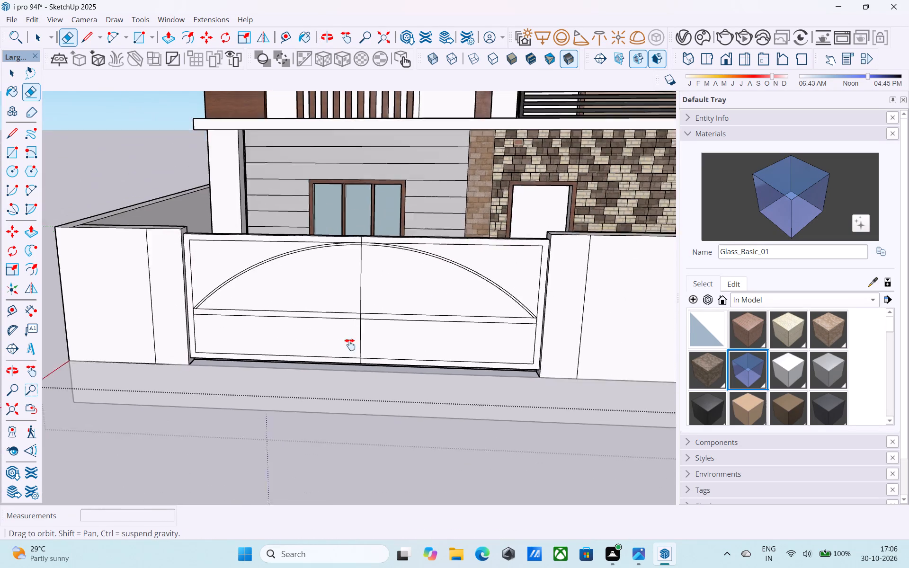
middle_drag(350, 345, 383, 316)
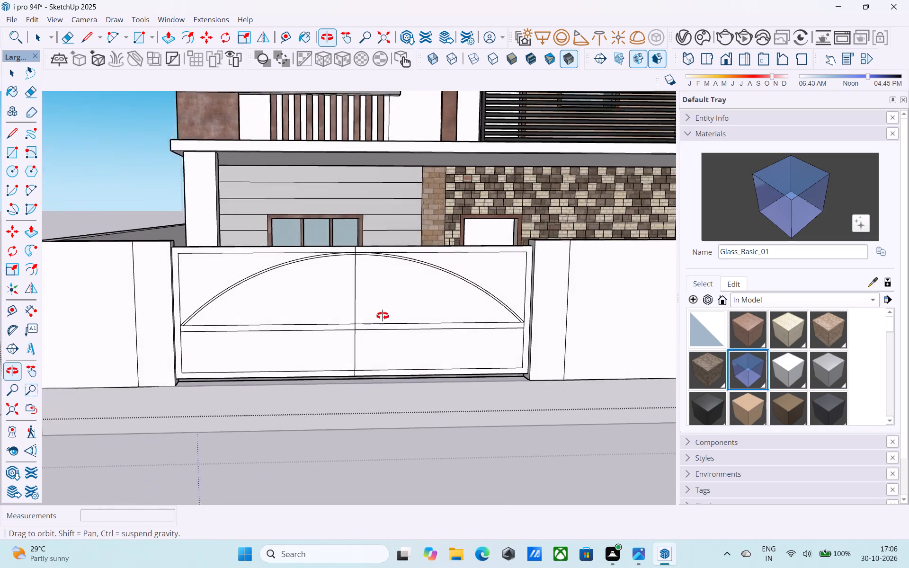
middle_drag(383, 316, 382, 315)
scroll(355, 273, up, 6)
scroll(356, 273, down, 5)
shift+middle_drag(356, 273, 366, 277)
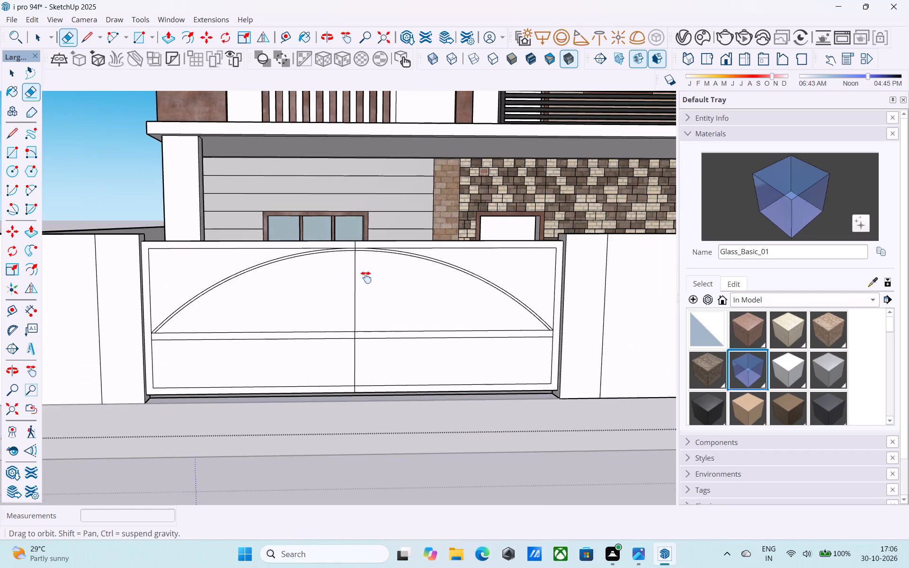
shift+middle_drag(366, 277, 384, 283)
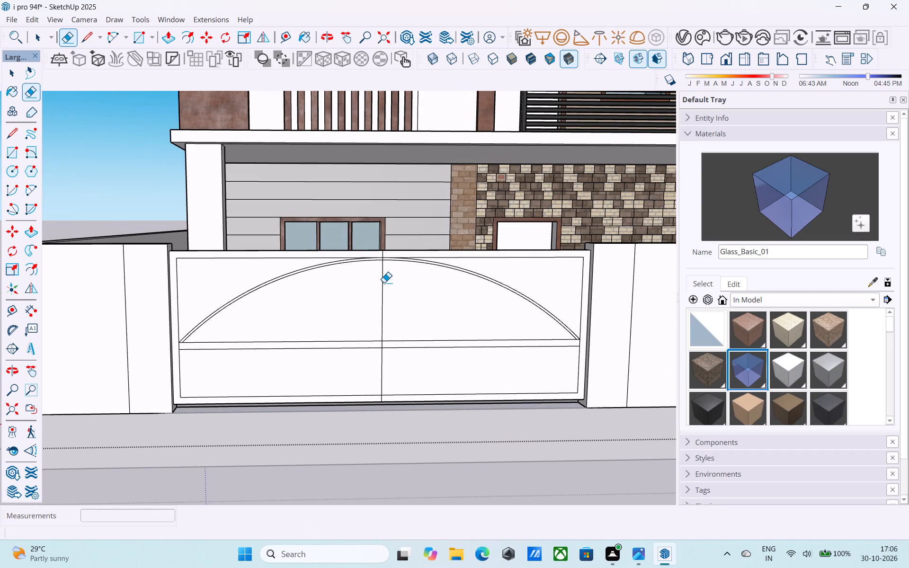
shift+middle_drag(384, 283, 390, 264)
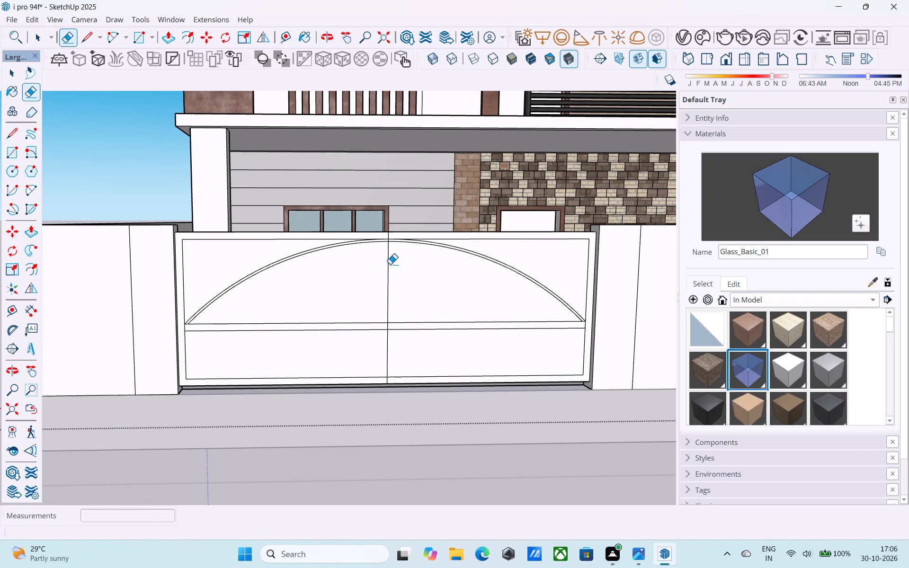
key(space)
key(a)
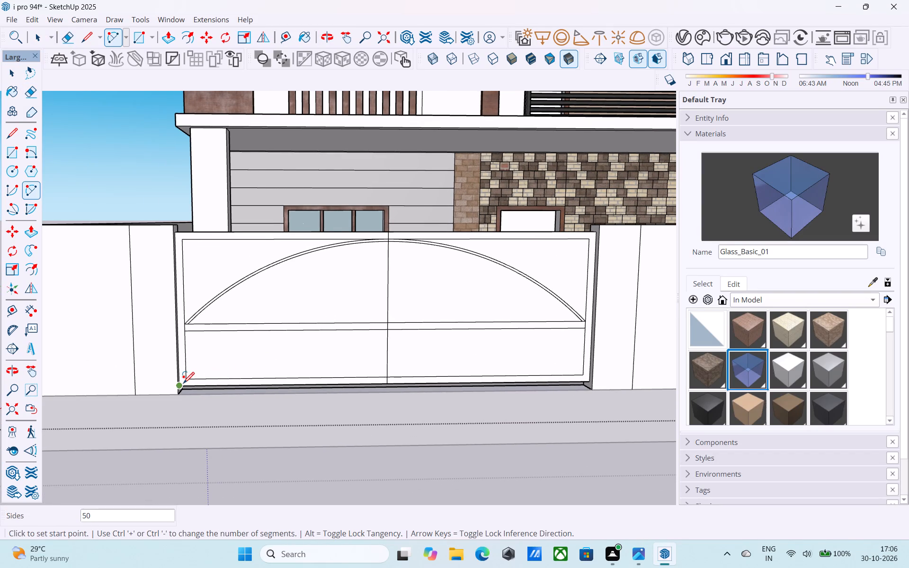
click(185, 377)
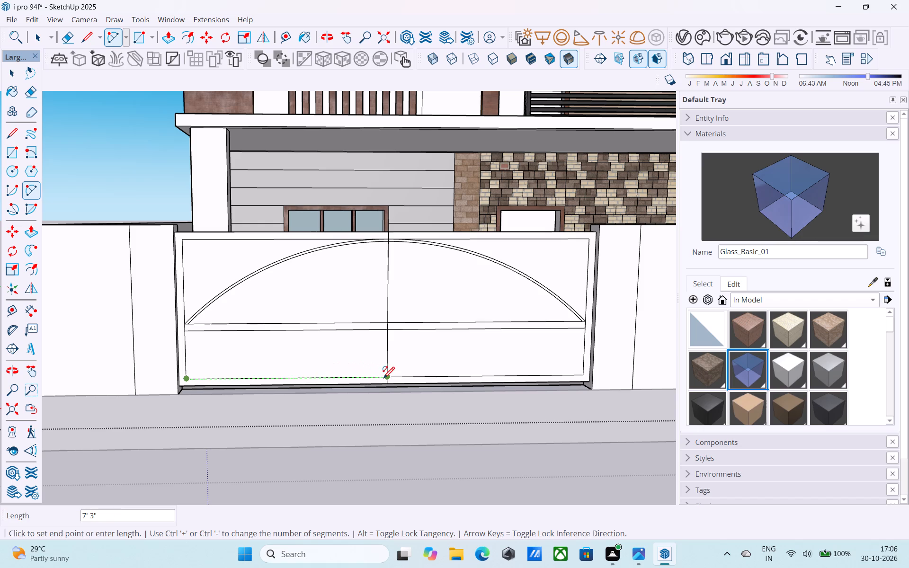
click(383, 379)
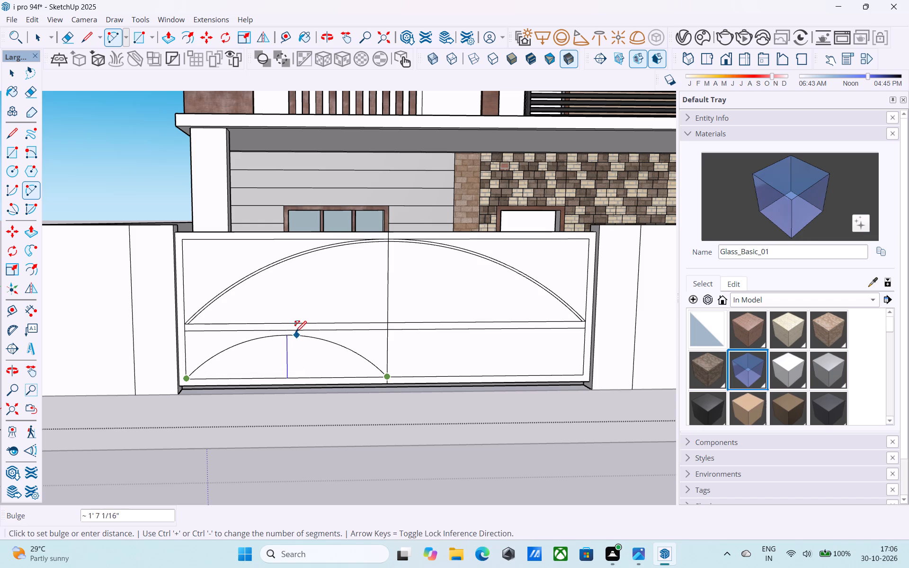
click(295, 332)
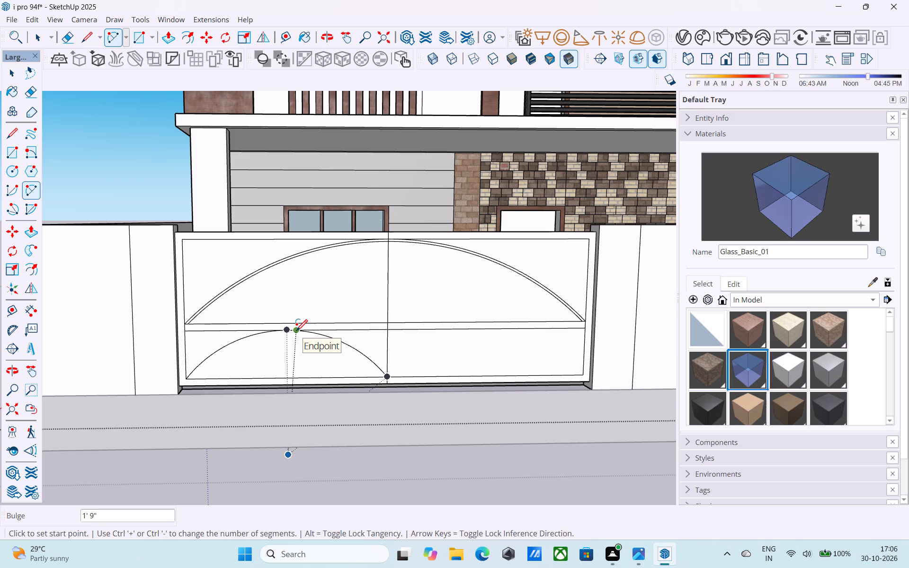
key(space)
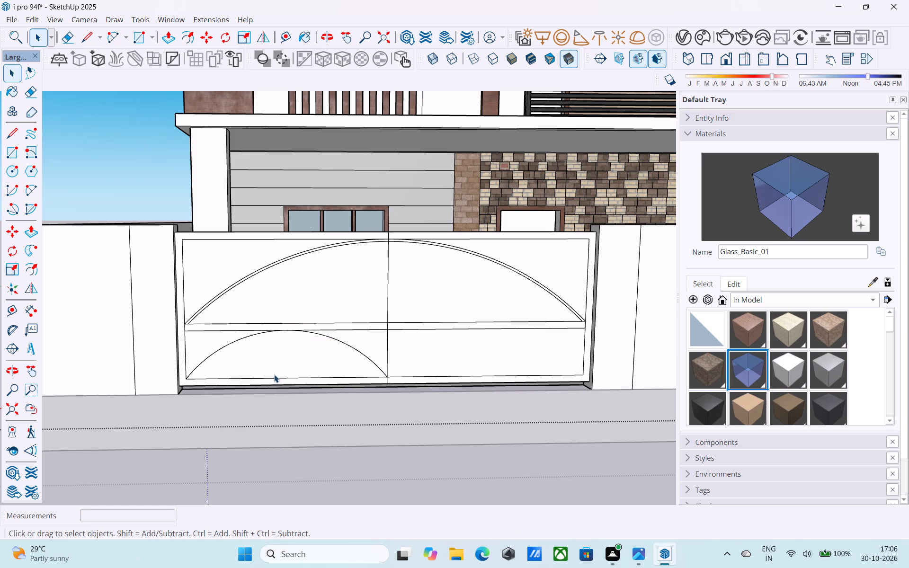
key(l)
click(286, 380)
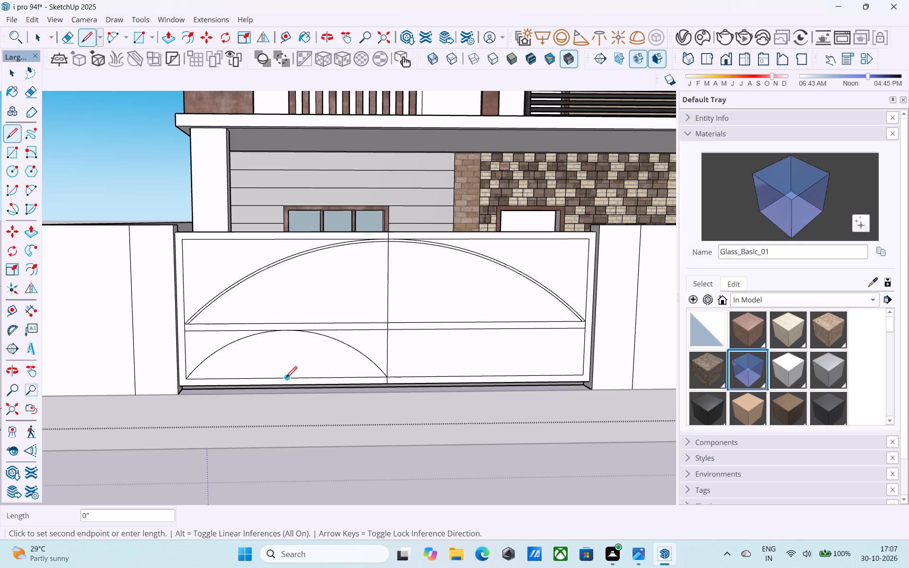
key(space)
Draw an arc from the lower panel's bottom midpoint to its upper outer corner on the left leaf, with a bulge of about 5 11/16".
key(a)
click(285, 380)
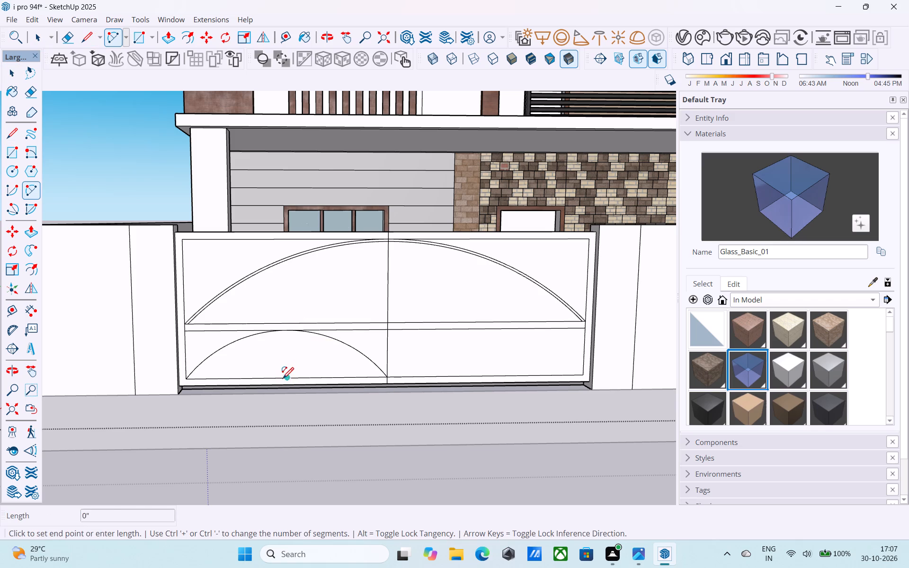
click(185, 335)
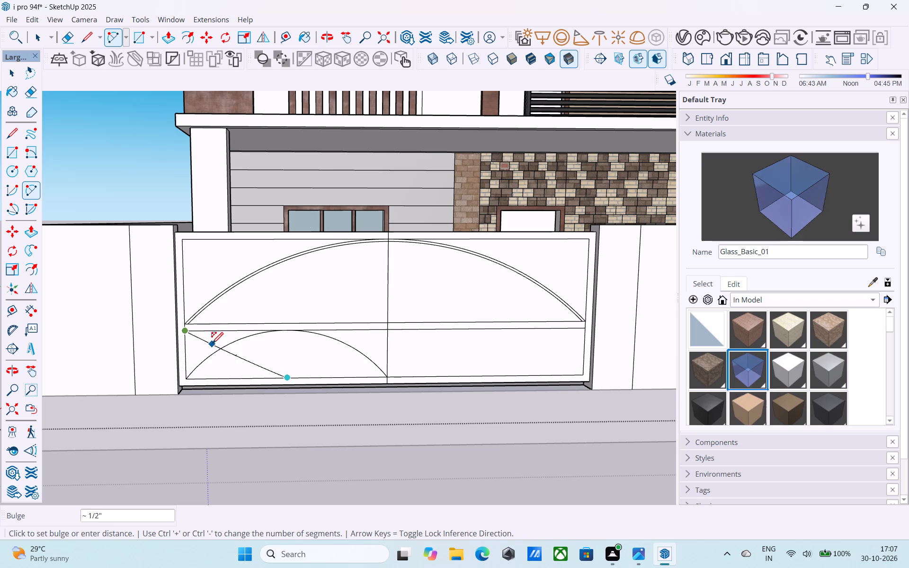
scroll(219, 342, up, 6)
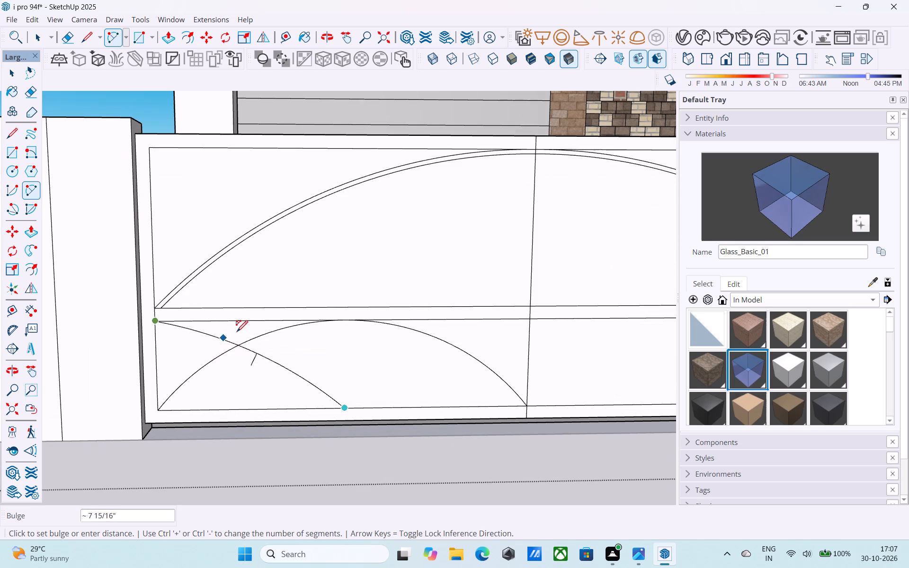
scroll(239, 332, up, 6)
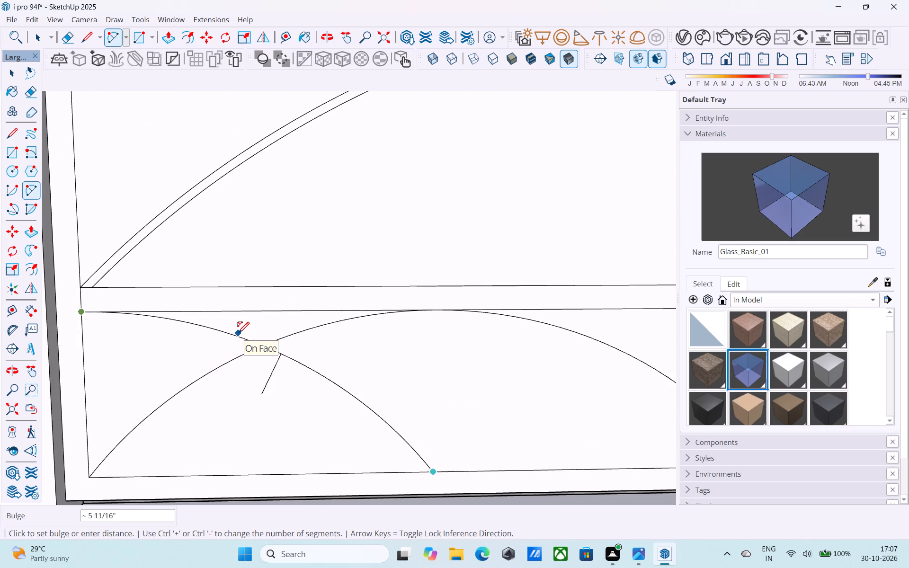
click(238, 334)
key(space)
Flip a copy of the crossing half arc about a vertical plane through the bottom midpoint, towards the gate's centre line.
click(242, 337)
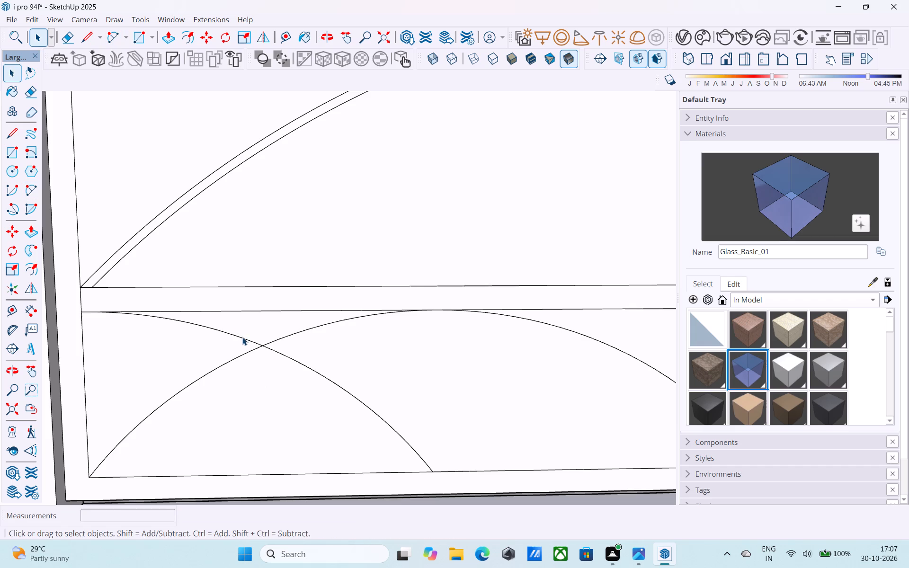
shift+click(300, 363)
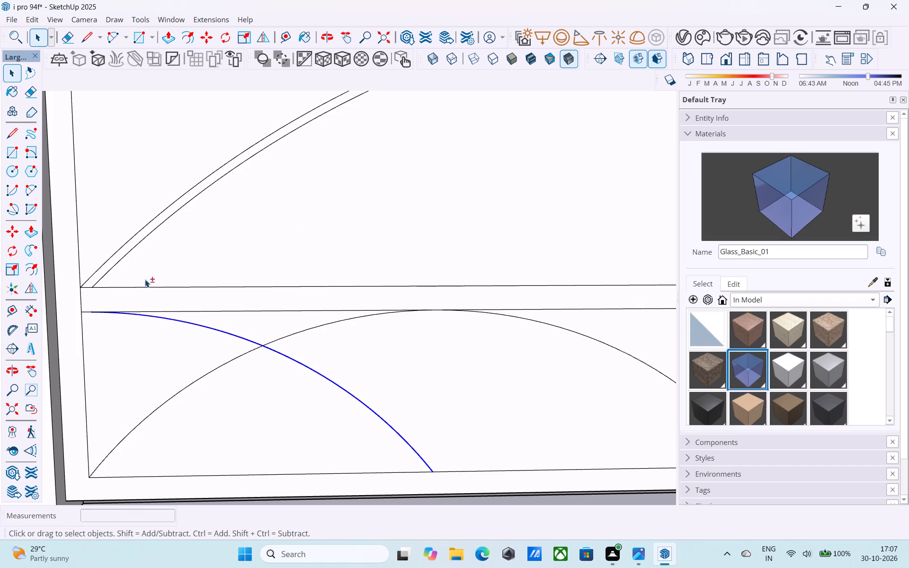
shift+click(268, 37)
shift+scroll(333, 161, down, 4)
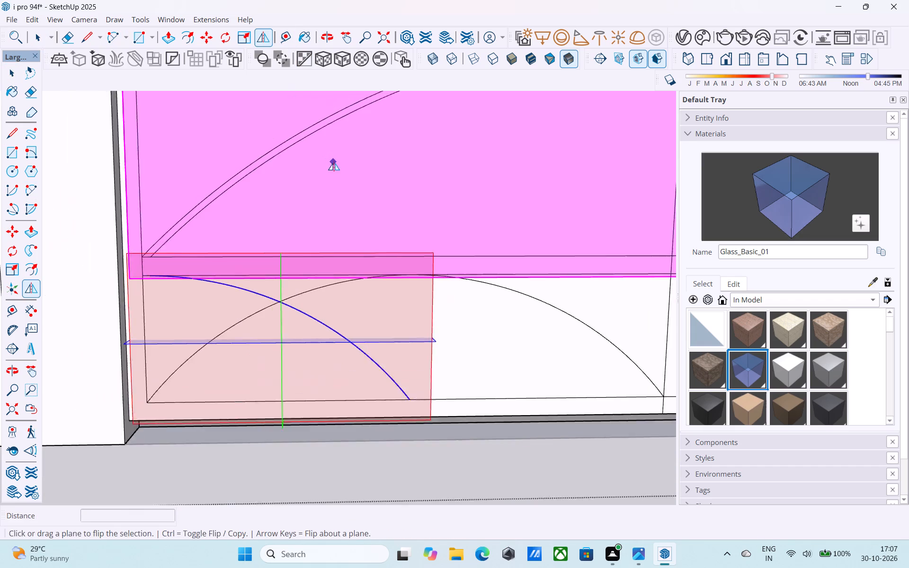
shift+middle_drag(326, 156, 305, 101)
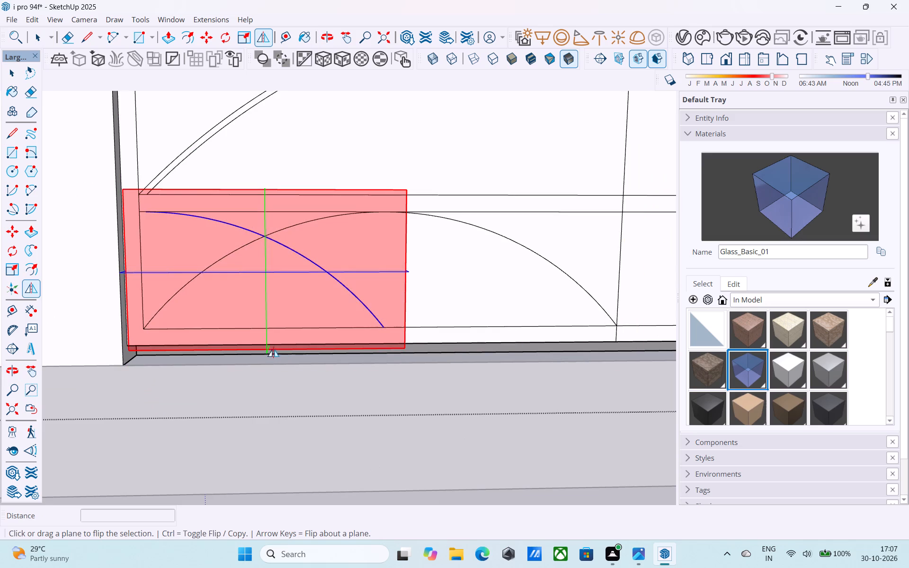
drag(266, 349, 376, 342)
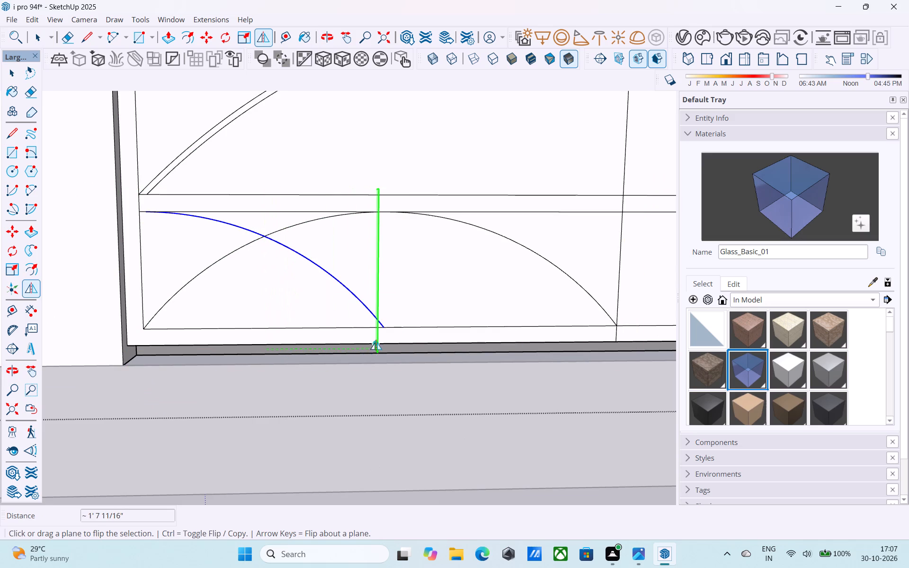
drag(376, 342, 383, 346)
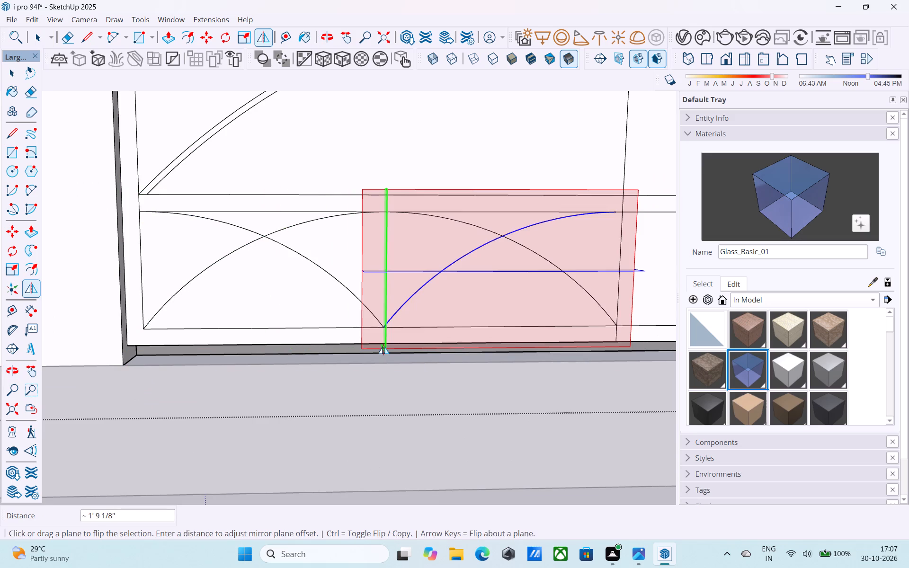
key(space)
scroll(383, 345, down, 15)
middle_drag(379, 344, 349, 340)
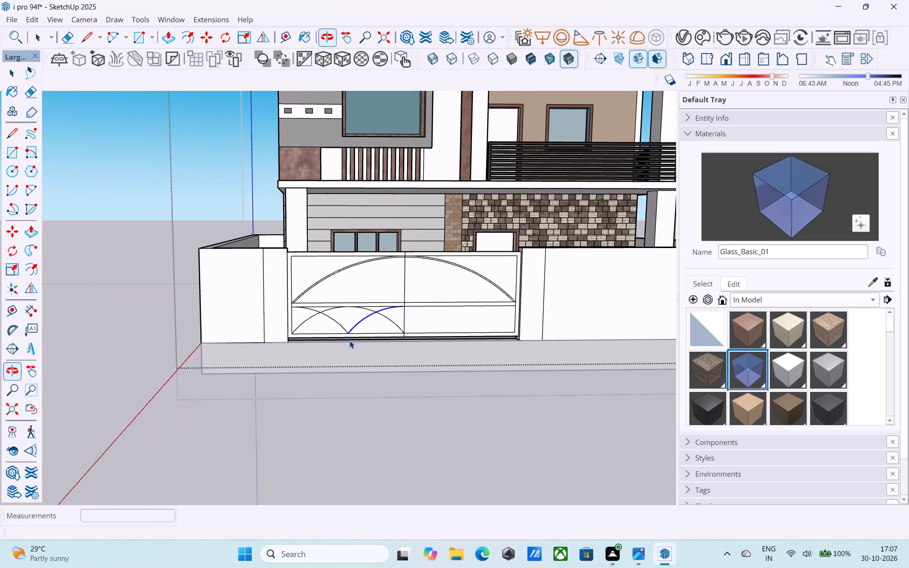
middle_drag(349, 340, 346, 337)
click(360, 392)
Offset the pointed-arch face nearest the centre line in the left leaf's lower panel inward by 1".
scroll(394, 332, up, 7)
shift+middle_drag(404, 328, 374, 331)
double_click(378, 329)
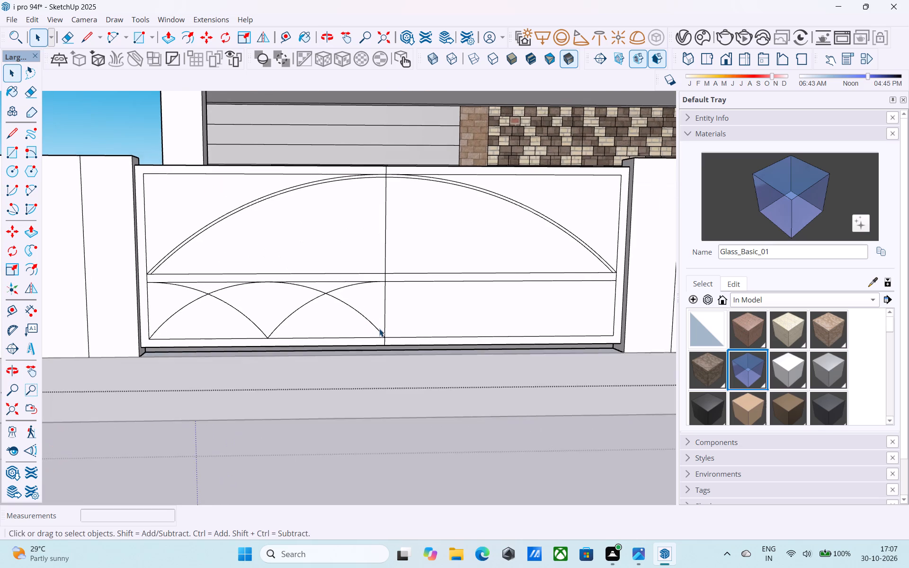
scroll(379, 328, up, 4)
click(379, 324)
scroll(379, 323, down, 3)
middle_drag(379, 323, 373, 334)
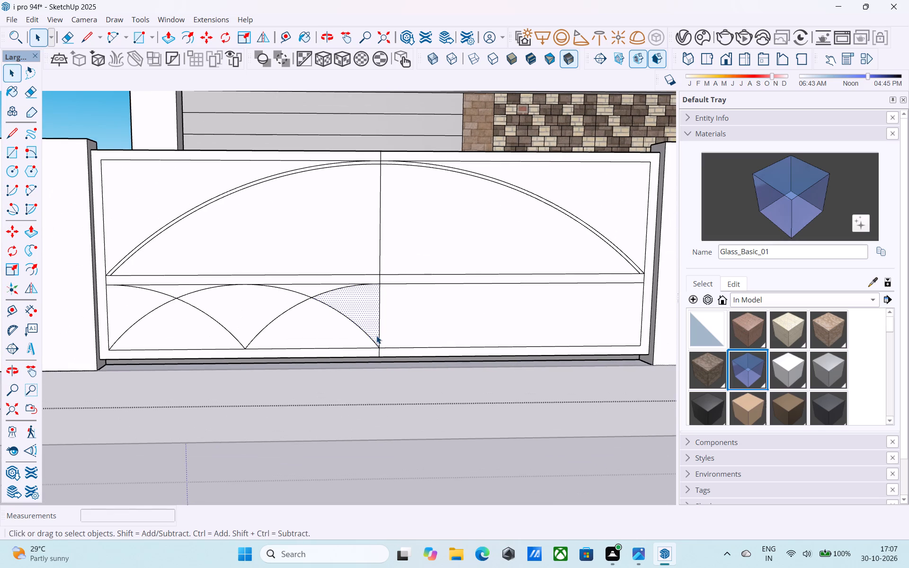
scroll(377, 333, down, 3)
middle_click(377, 333)
click(316, 322)
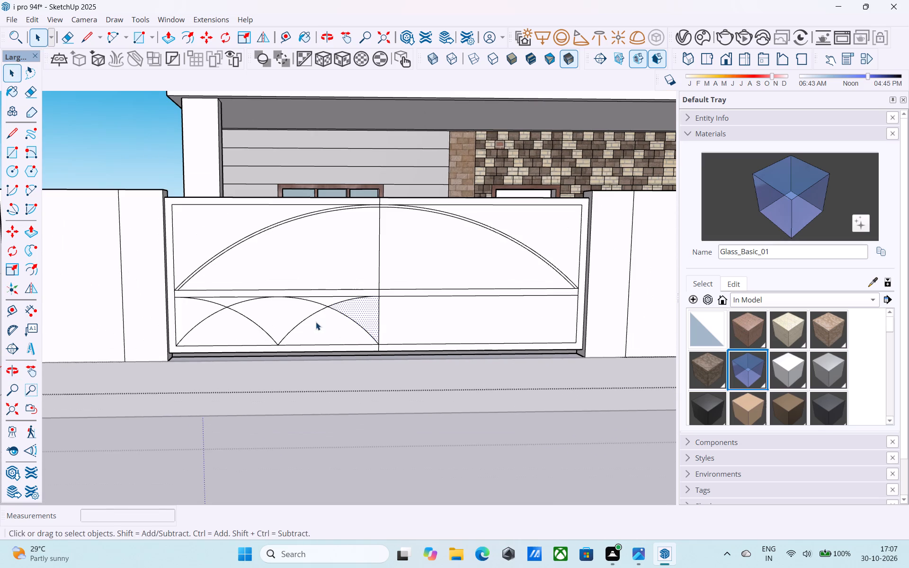
scroll(315, 321, up, 3)
key(f)
click(315, 321)
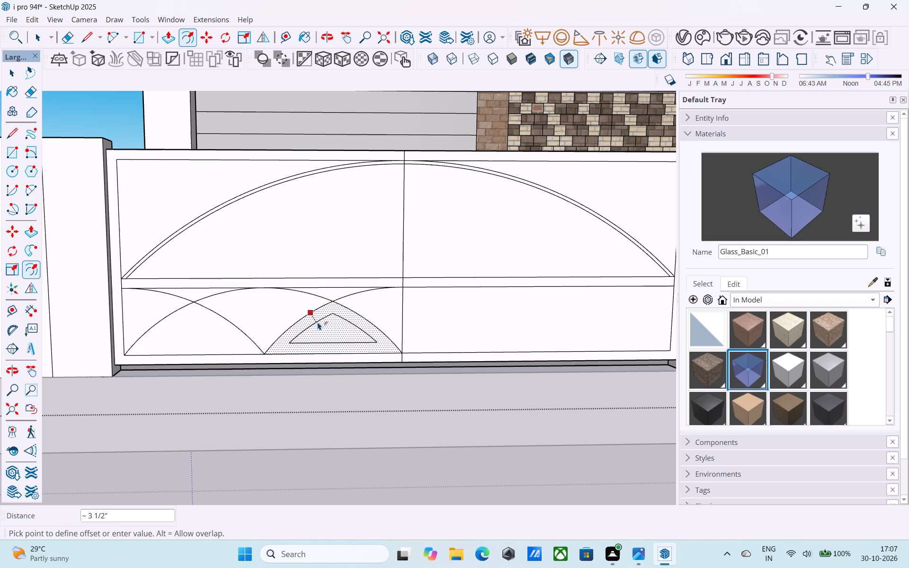
text(1")
key(Return)
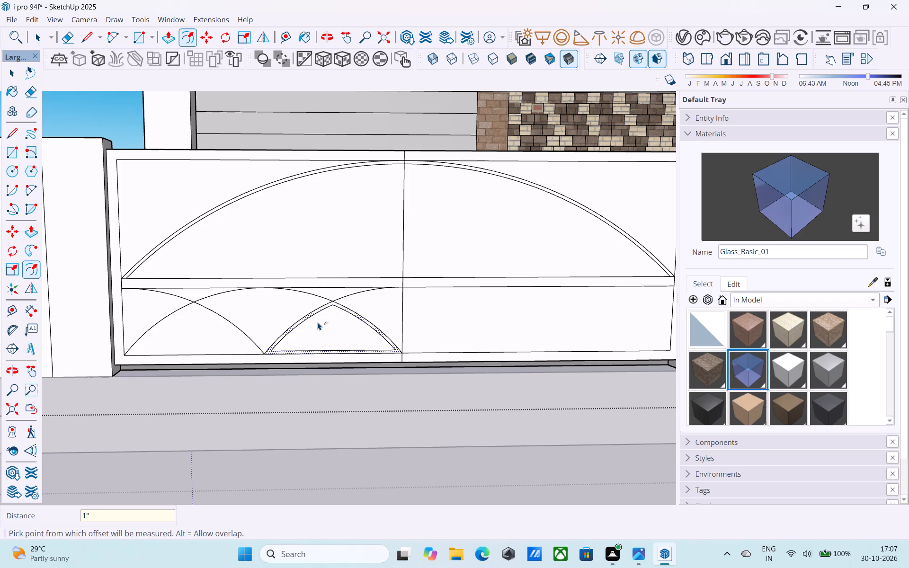
key(space)
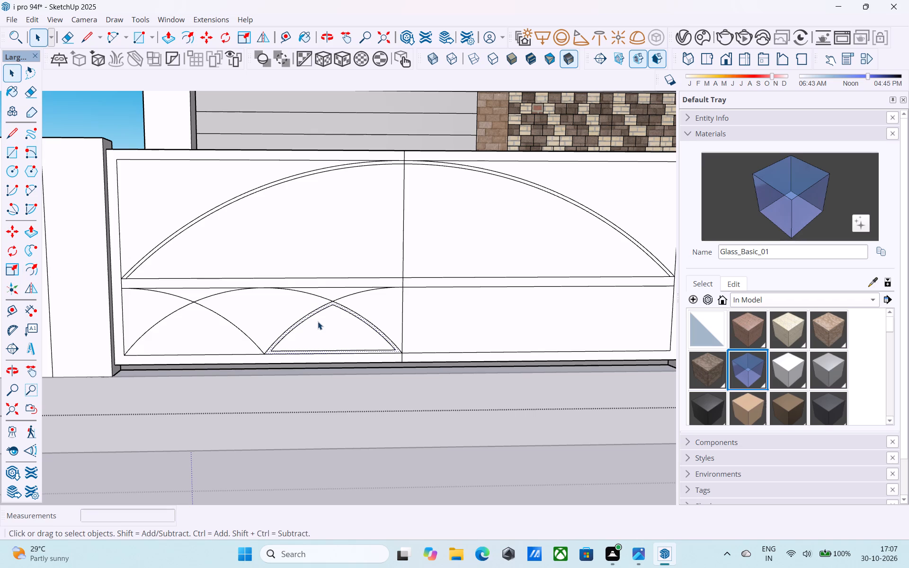
Offset the corner face between the half arc and the gate's centre line on the left leaf inward by 1".
scroll(365, 315, up, 5)
click(369, 307)
key(f)
click(369, 307)
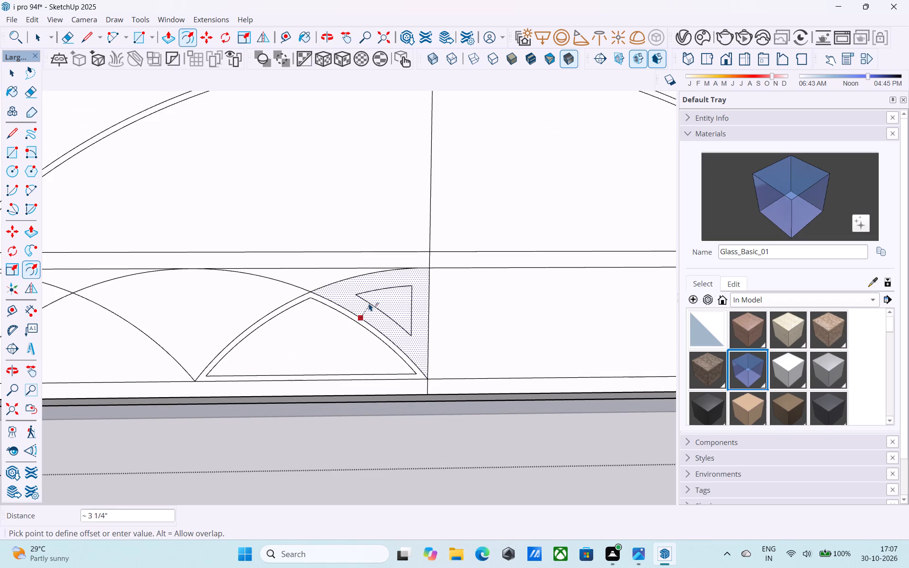
key(1)
key(shift+quotedbl)
key(Return)
key(space)
Offset the outer pointed-arch face at the bottom of the left leaf's lower panel inward by 1".
scroll(369, 294, down, 6)
click(192, 342)
click(207, 318)
scroll(207, 318, up, 3)
key(f)
click(207, 318)
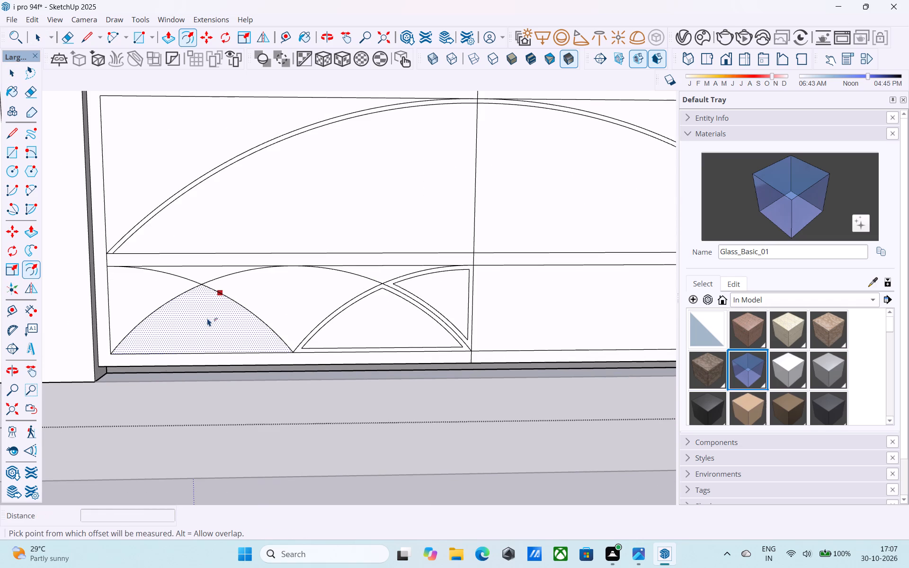
text(1")
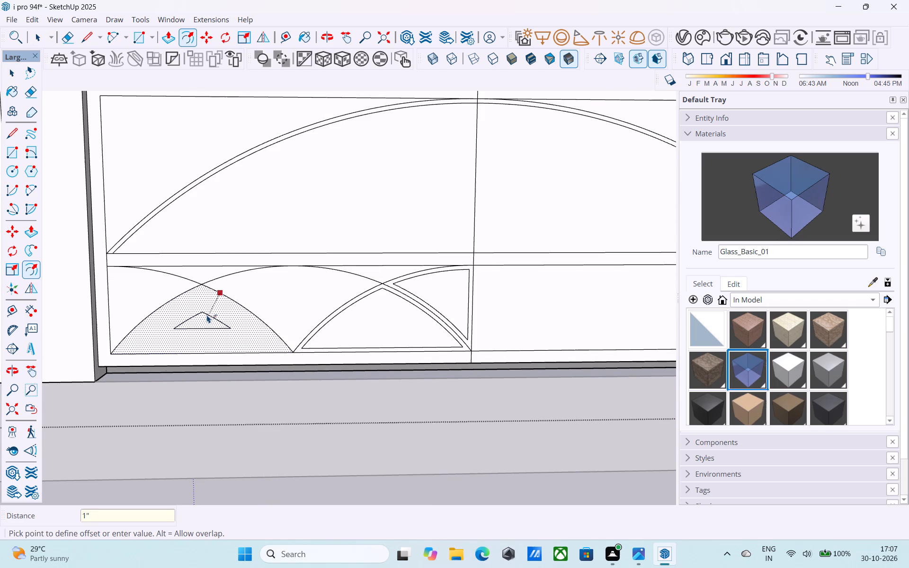
key(Return)
key(space)
Offset the middle face under the full arc's crown in the left leaf's lower panel inward by 1".
click(260, 308)
key(f)
click(260, 308)
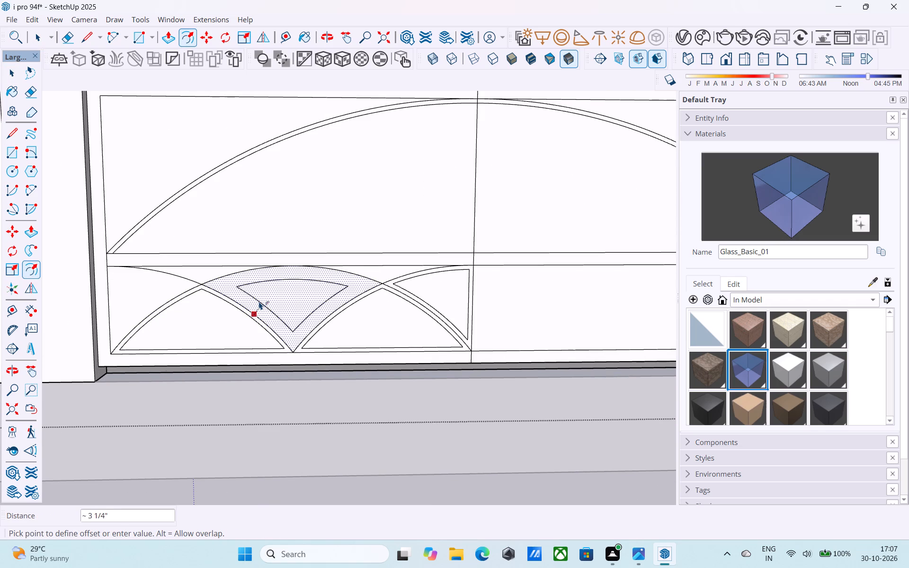
key(1)
key(slash)
key(BackSpace)
key(shift+quotedbl)
key(Return)
key(space)
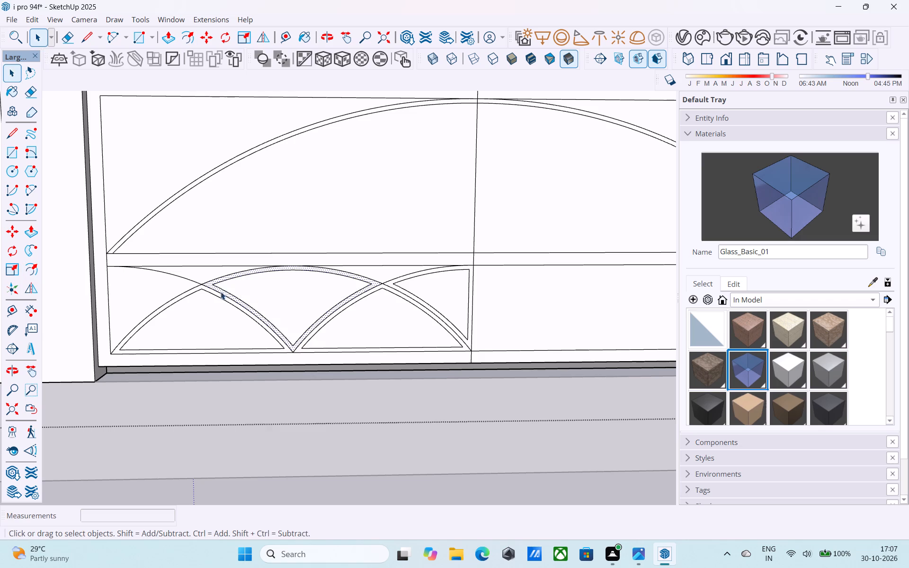
Offset the outer corner face beside the left leaf's outer frame inward by 1".
click(160, 287)
key(f)
click(160, 287)
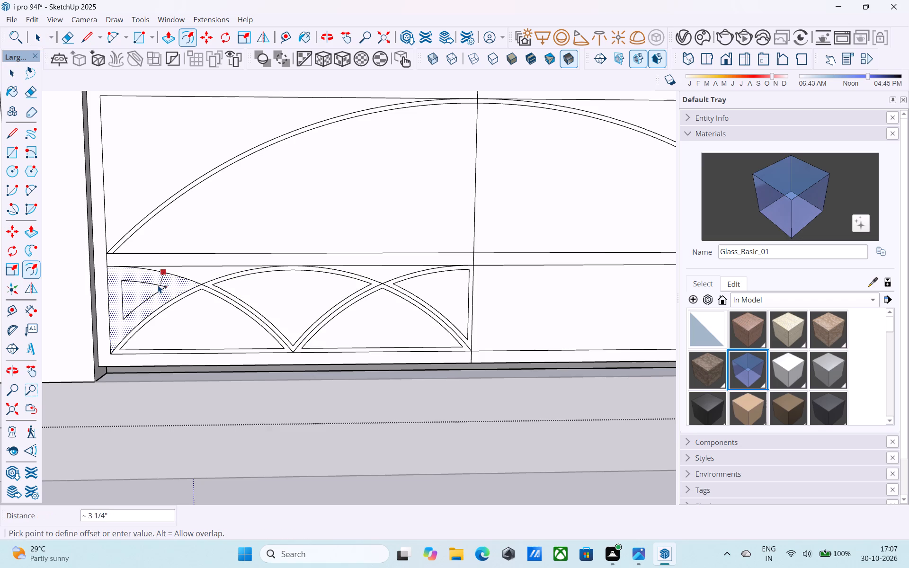
key(1)
key(shift+quotedbl)
key(Return)
key(space)
Examine the gate and its offset lower-panel arc bands from several angles.
scroll(165, 280, down, 6)
middle_drag(173, 287, 174, 287)
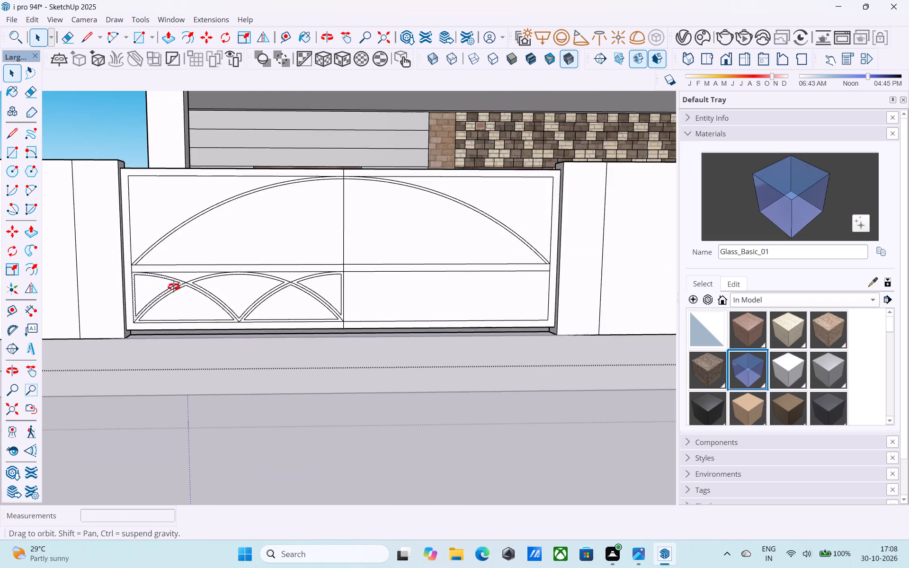
middle_drag(174, 287, 329, 337)
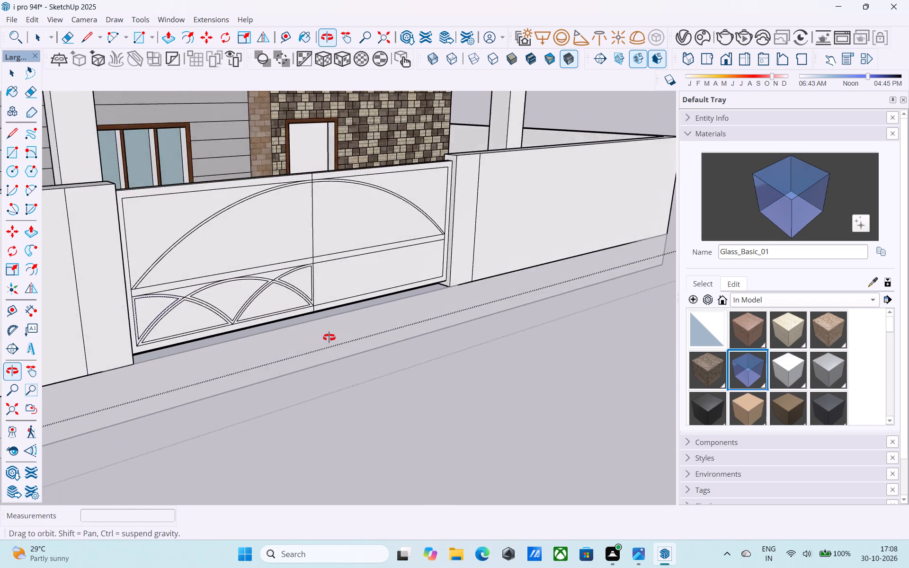
middle_drag(329, 337, 169, 296)
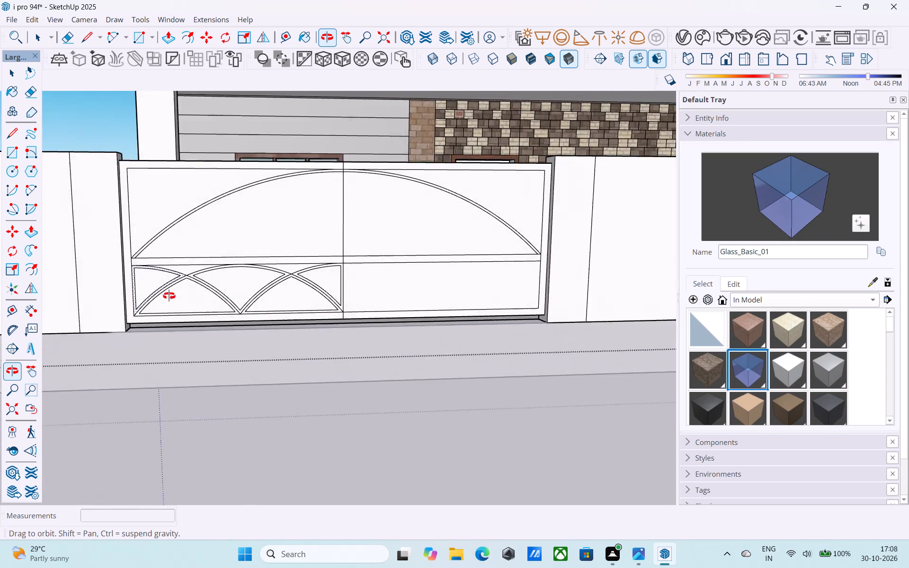
middle_drag(169, 296, 105, 300)
scroll(177, 247, up, 5)
scroll(186, 241, down, 4)
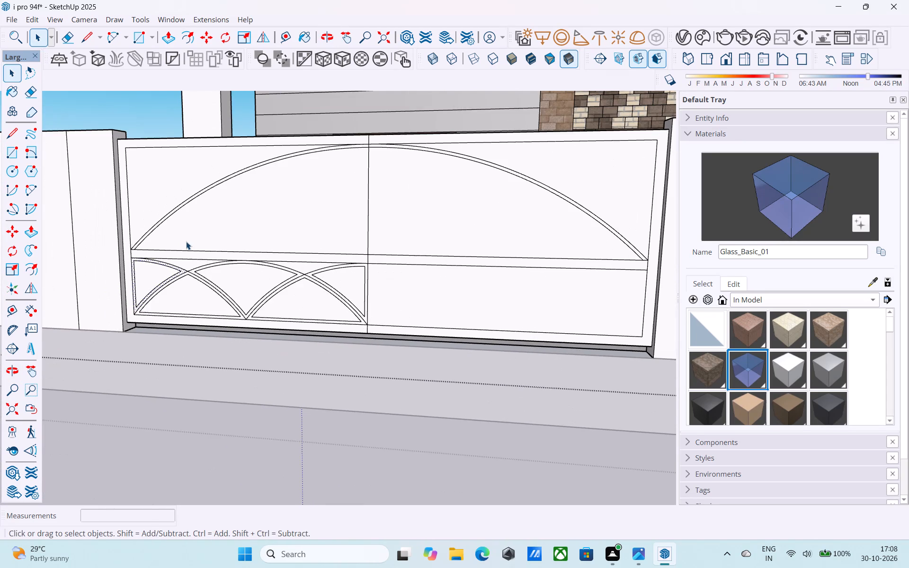
middle_drag(186, 241, 405, 264)
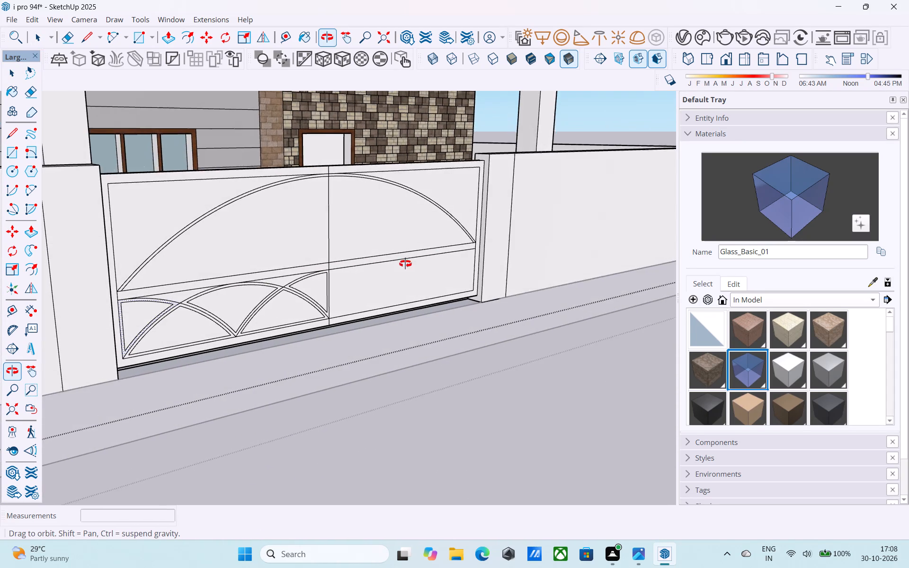
middle_drag(405, 264, 394, 260)
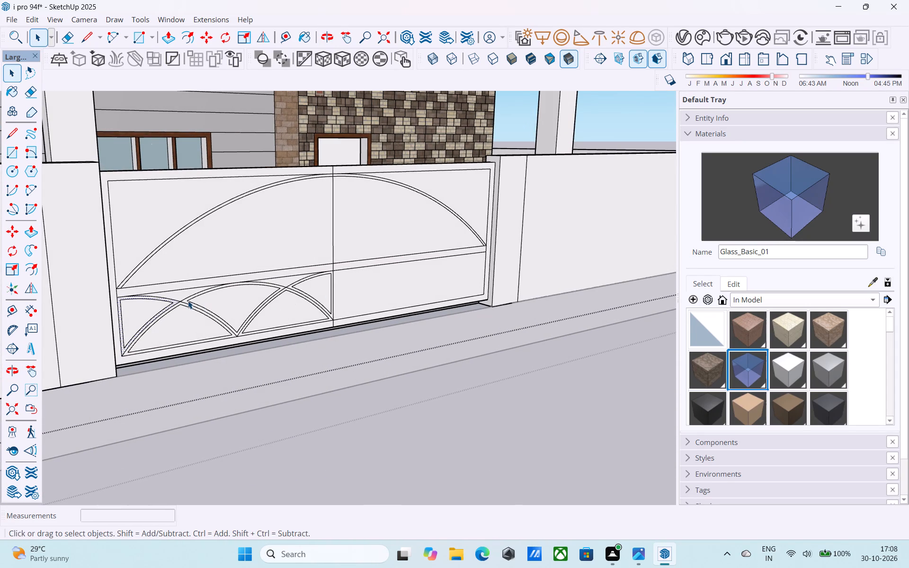
scroll(188, 301, down, 1)
middle_click(188, 301)
scroll(186, 299, down, 1)
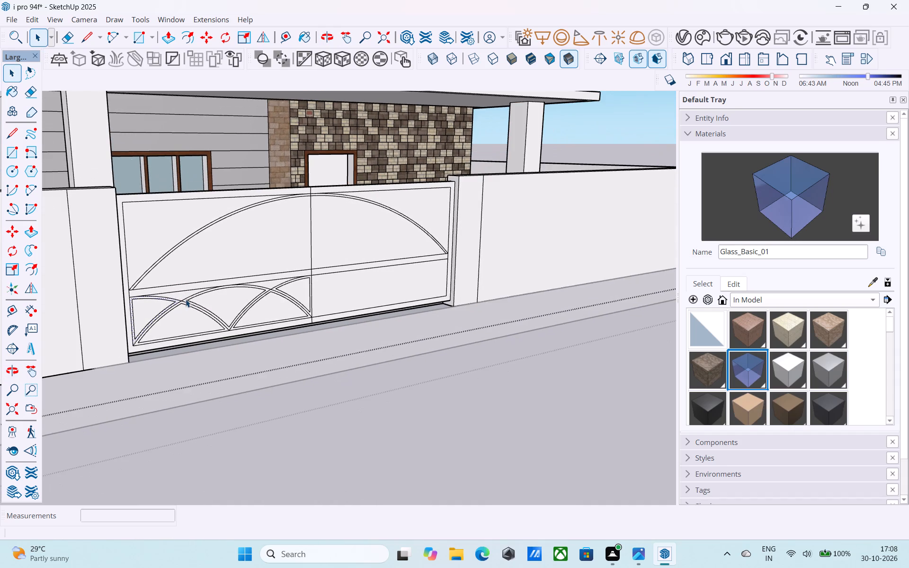
scroll(145, 295, down, 2)
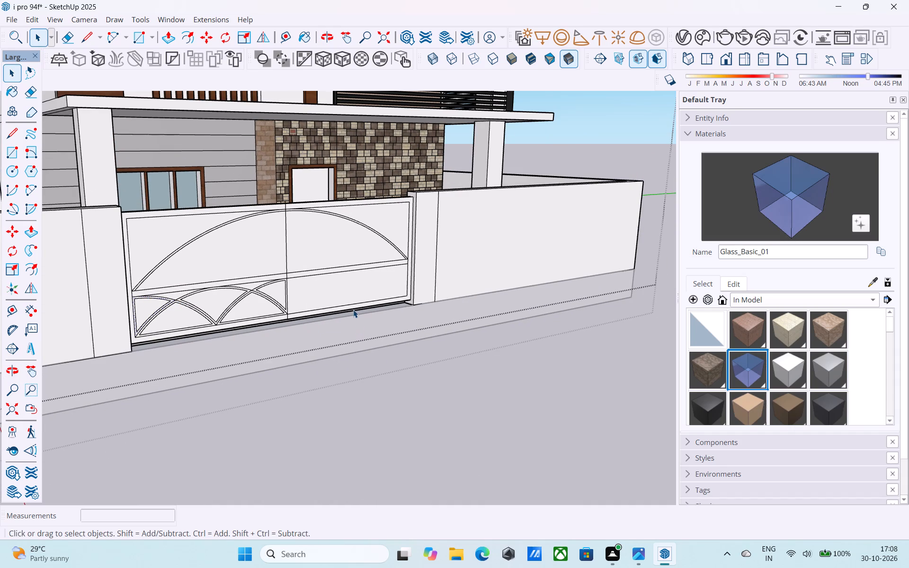
scroll(353, 310, up, 1)
middle_drag(325, 300, 288, 297)
scroll(288, 297, down, 1)
middle_click(288, 297)
scroll(289, 296, down, 3)
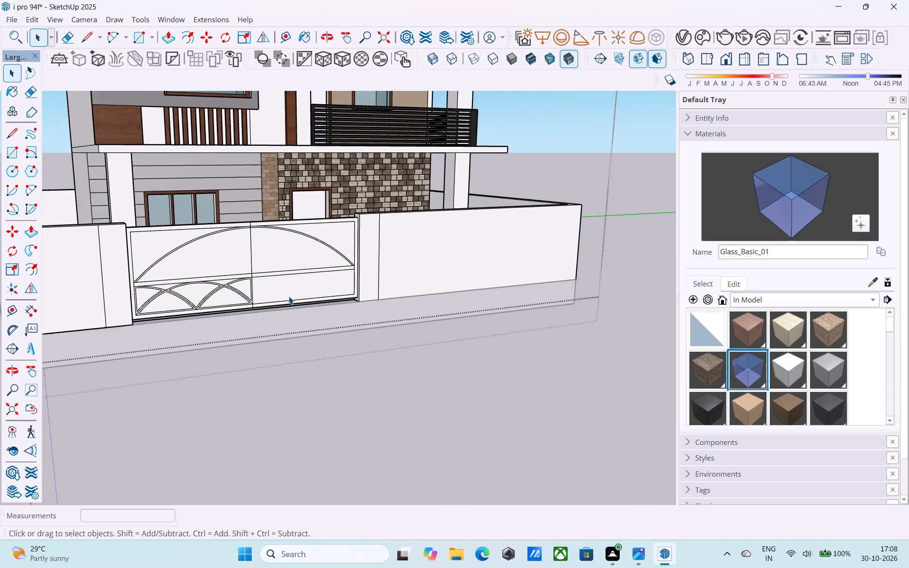
middle_drag(289, 296, 298, 302)
scroll(269, 298, up, 7)
scroll(280, 298, down, 6)
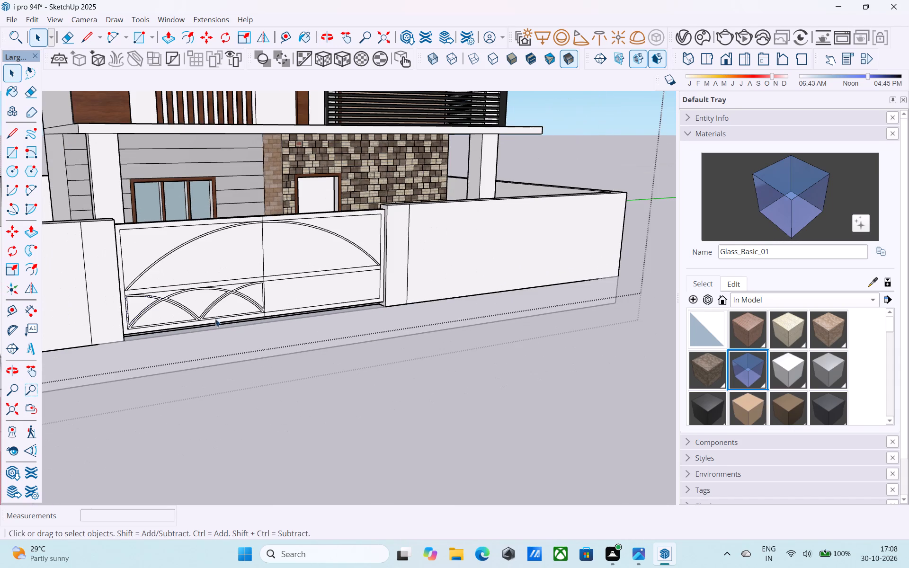
scroll(183, 303, up, 6)
scroll(182, 299, down, 4)
middle_drag(193, 307, 175, 320)
middle_drag(214, 310, 244, 314)
Draw an arc along the full bottom edge of the right leaf's lower panel, bulging 1' 9" up to the cross rail.
scroll(313, 302, up, 5)
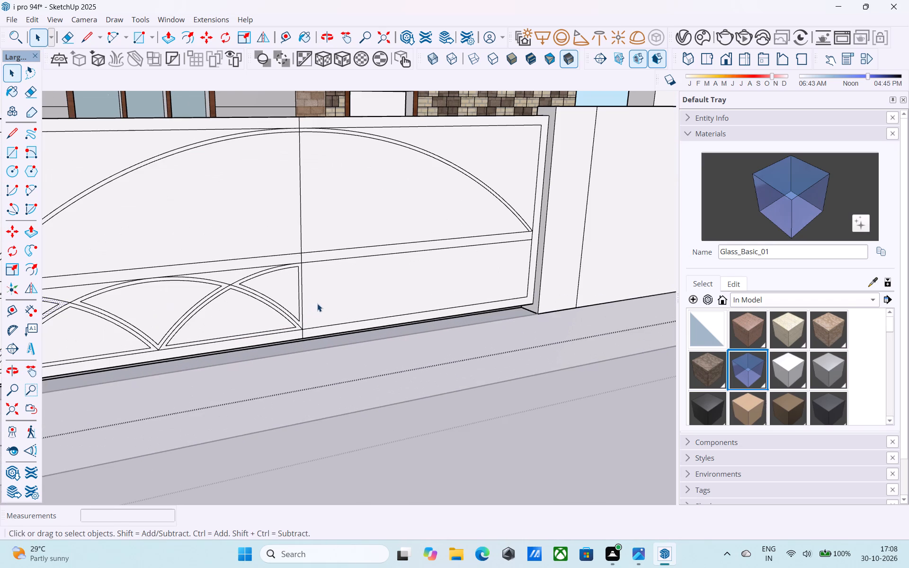
shift+middle_drag(317, 303, 389, 315)
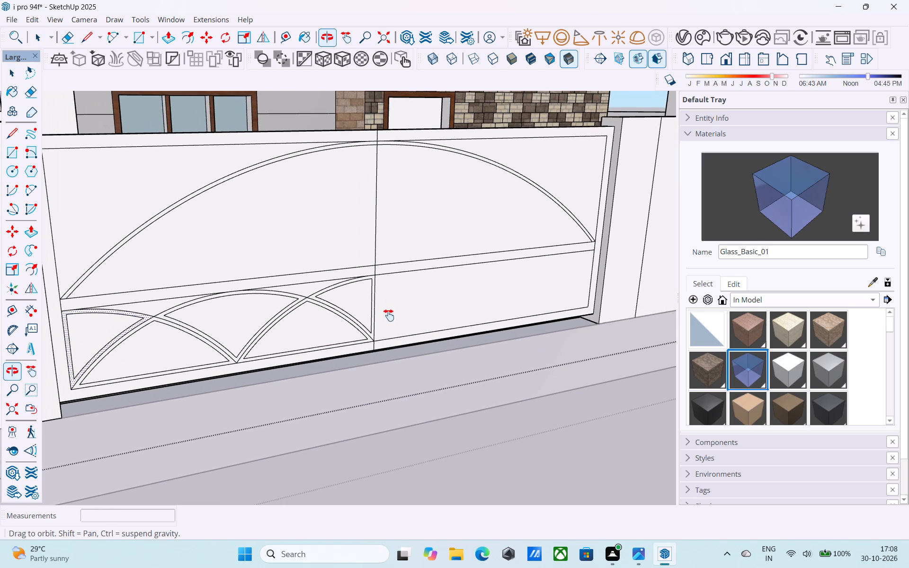
shift+middle_drag(389, 315, 373, 302)
key(a)
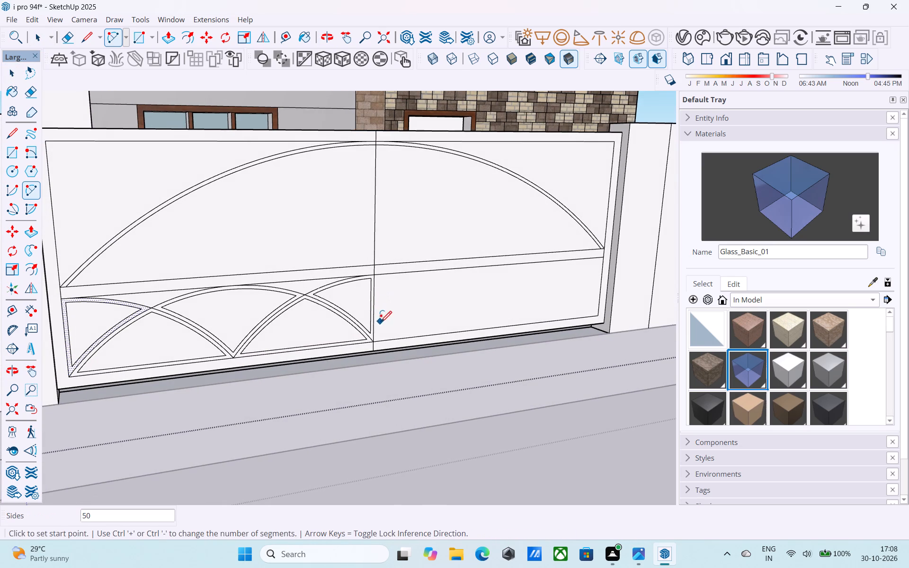
click(376, 341)
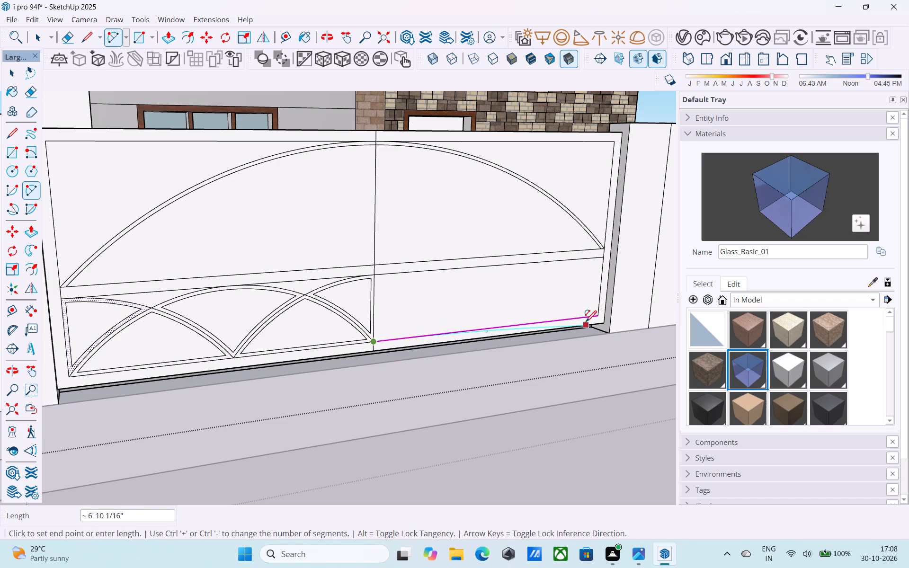
click(597, 316)
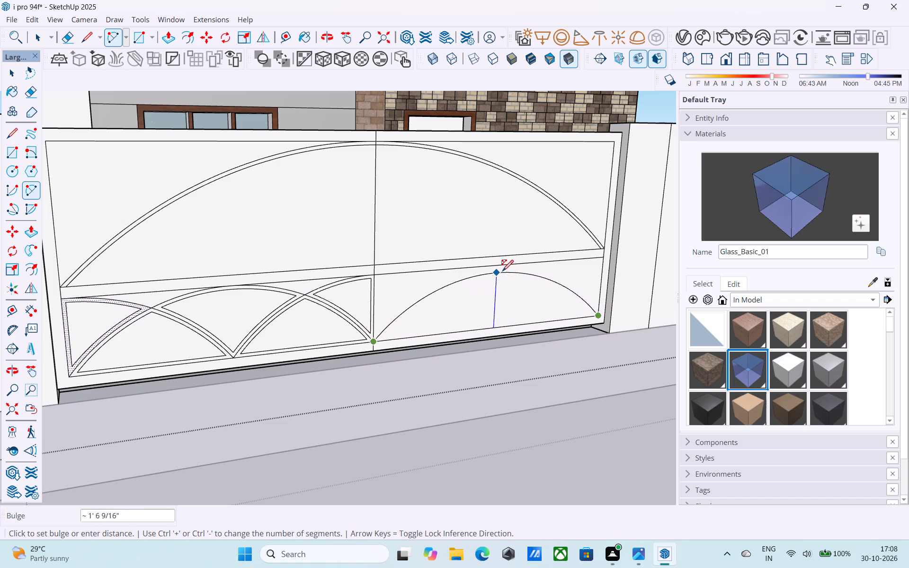
click(498, 268)
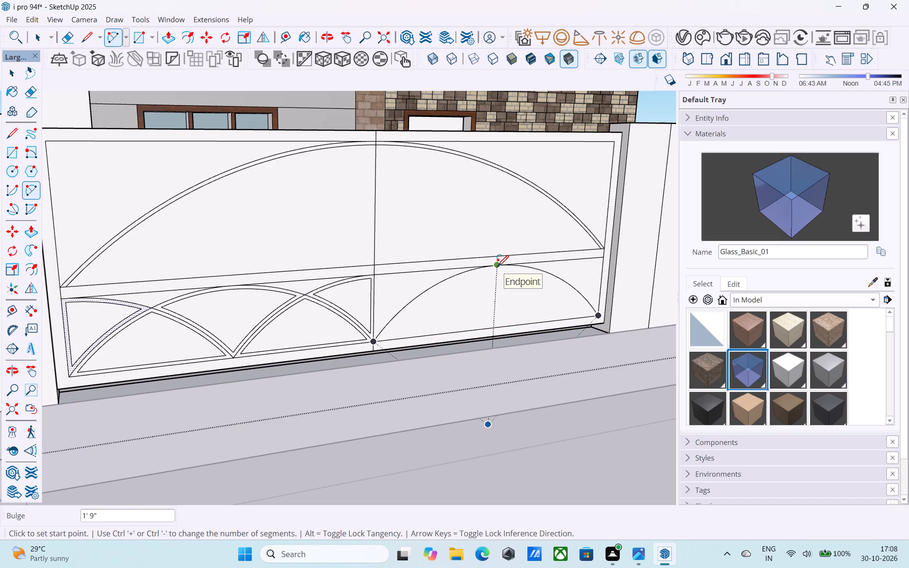
key(space)
Draw an arc from the right leaf's lower-panel bottom midpoint to its upper corner at the centre line, bulging about 5 13/16".
key(a)
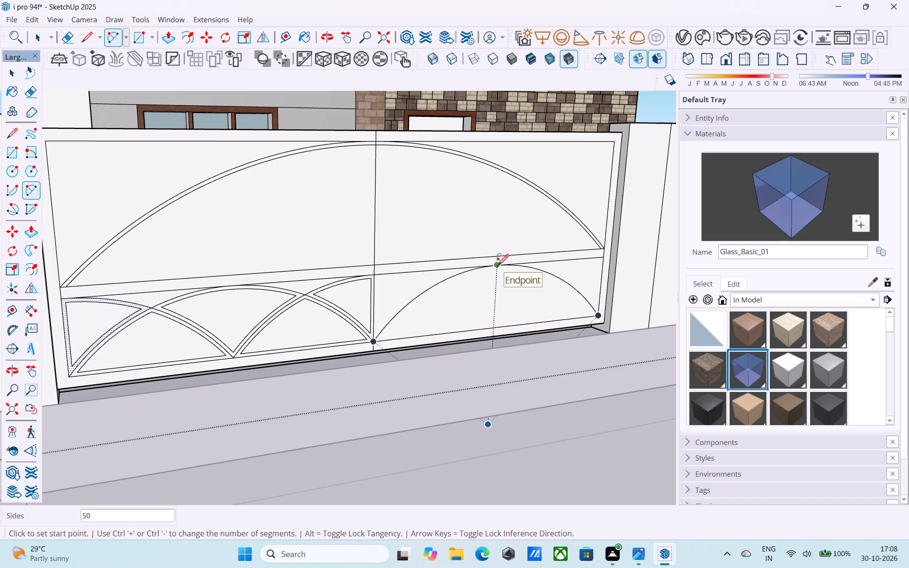
shift+middle_drag(498, 266, 413, 293)
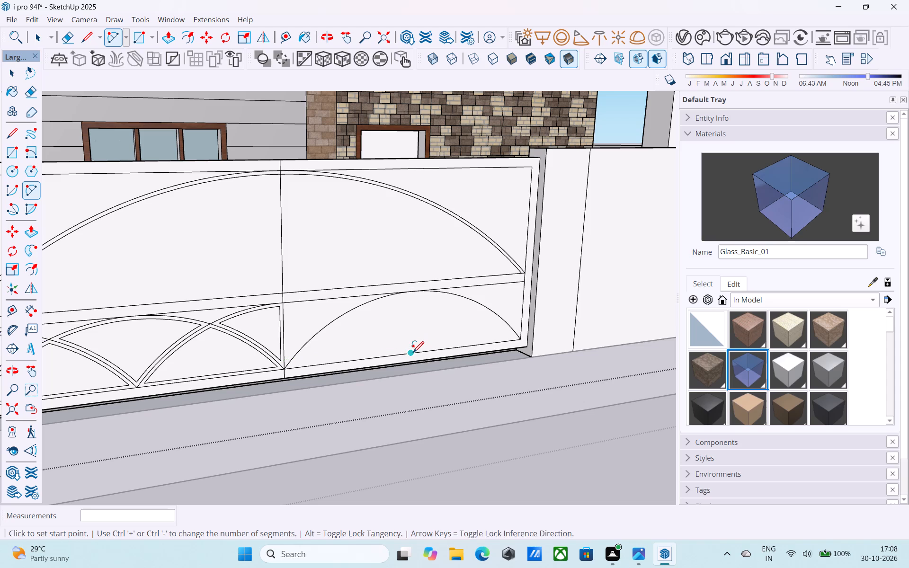
click(413, 354)
click(284, 301)
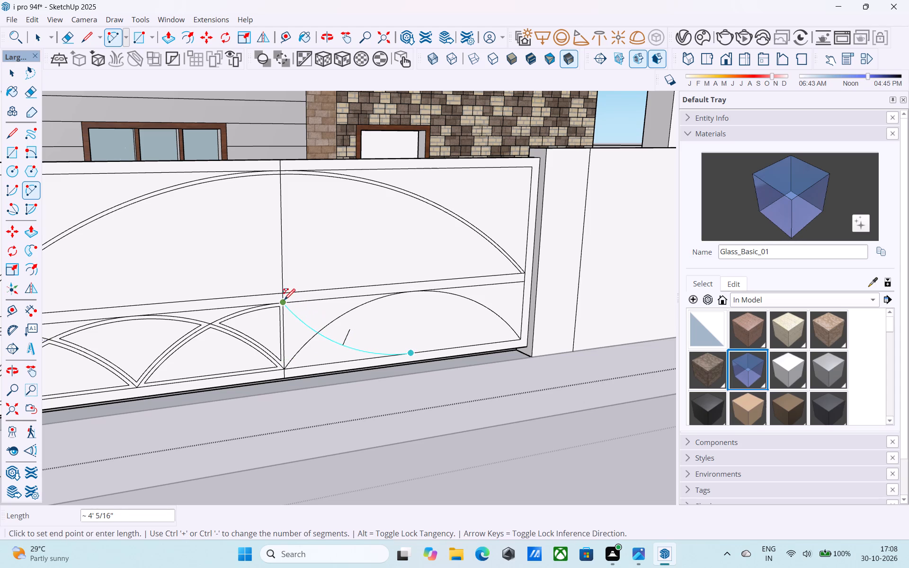
scroll(328, 310, up, 4)
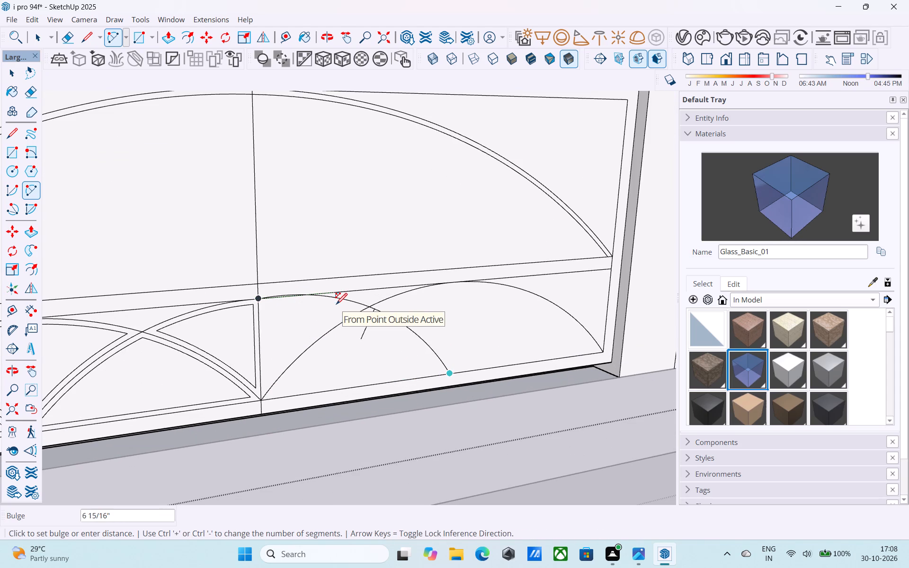
scroll(336, 305, up, 3)
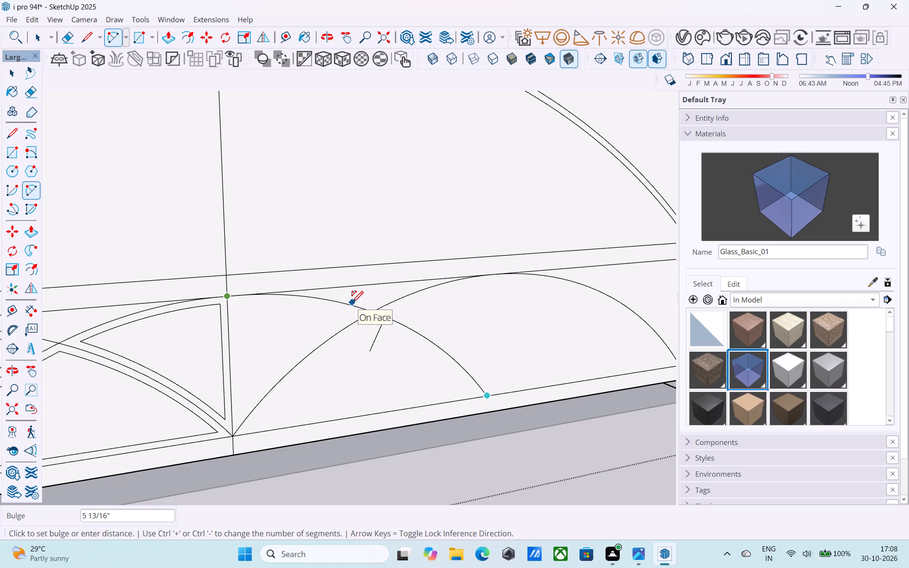
click(353, 303)
shift+middle_drag(353, 323, 325, 320)
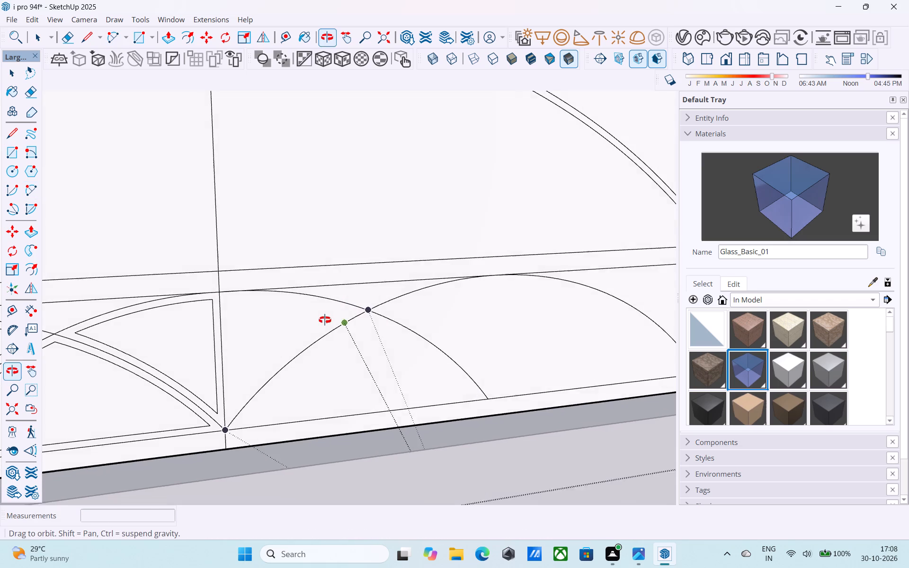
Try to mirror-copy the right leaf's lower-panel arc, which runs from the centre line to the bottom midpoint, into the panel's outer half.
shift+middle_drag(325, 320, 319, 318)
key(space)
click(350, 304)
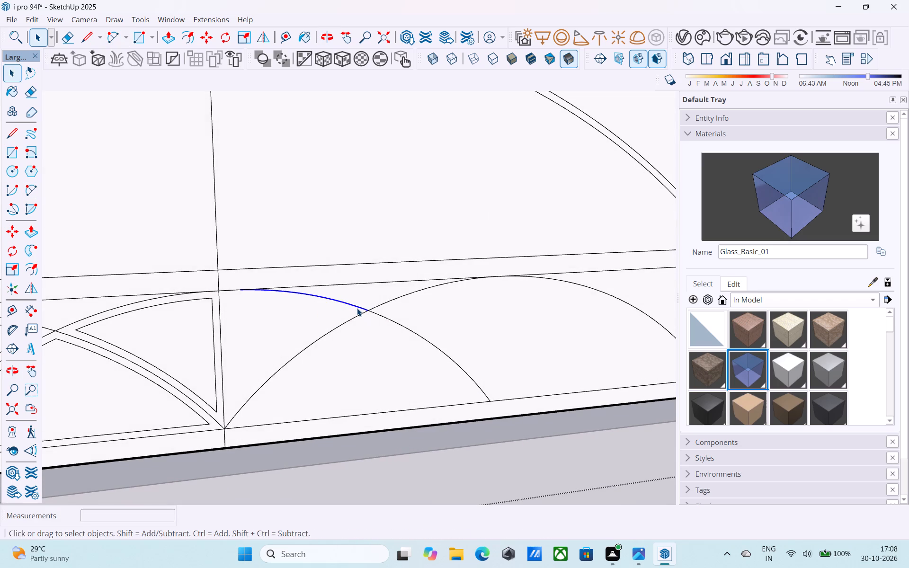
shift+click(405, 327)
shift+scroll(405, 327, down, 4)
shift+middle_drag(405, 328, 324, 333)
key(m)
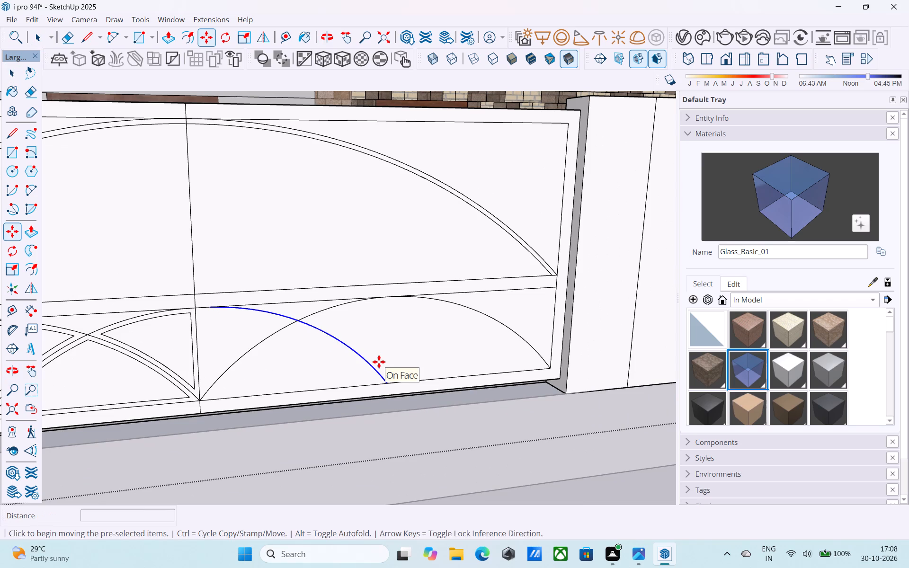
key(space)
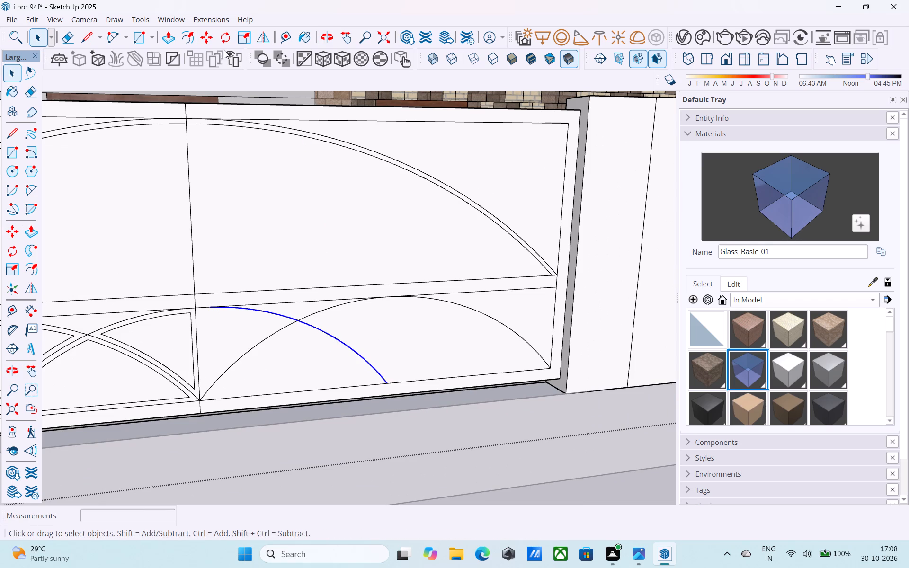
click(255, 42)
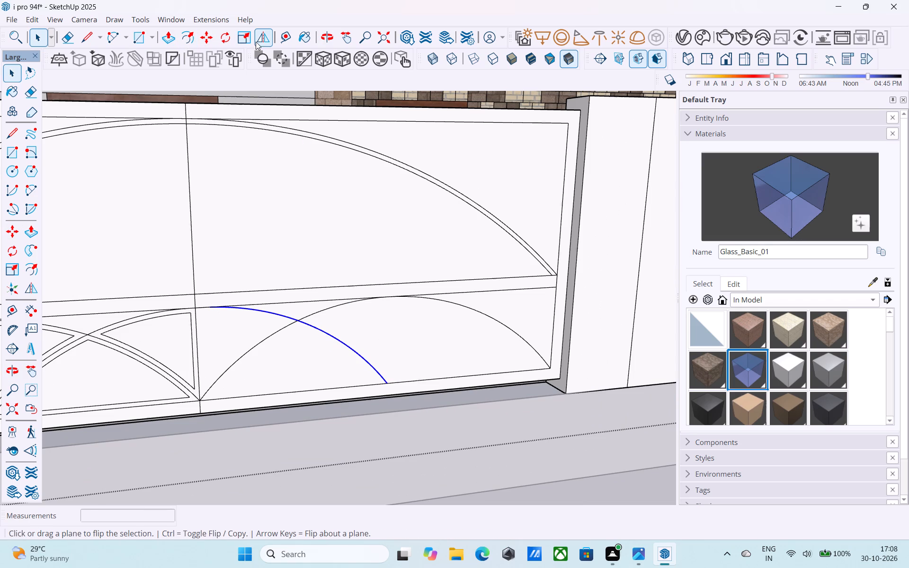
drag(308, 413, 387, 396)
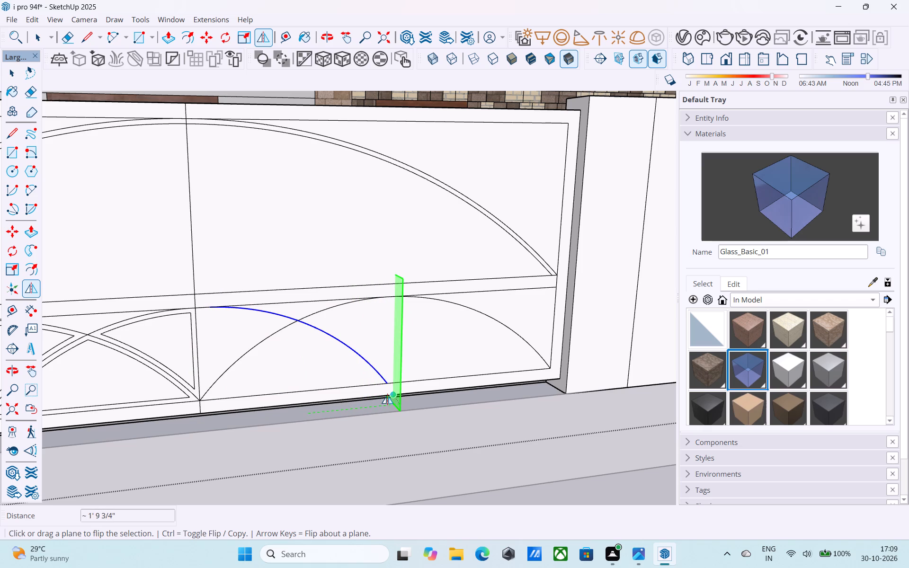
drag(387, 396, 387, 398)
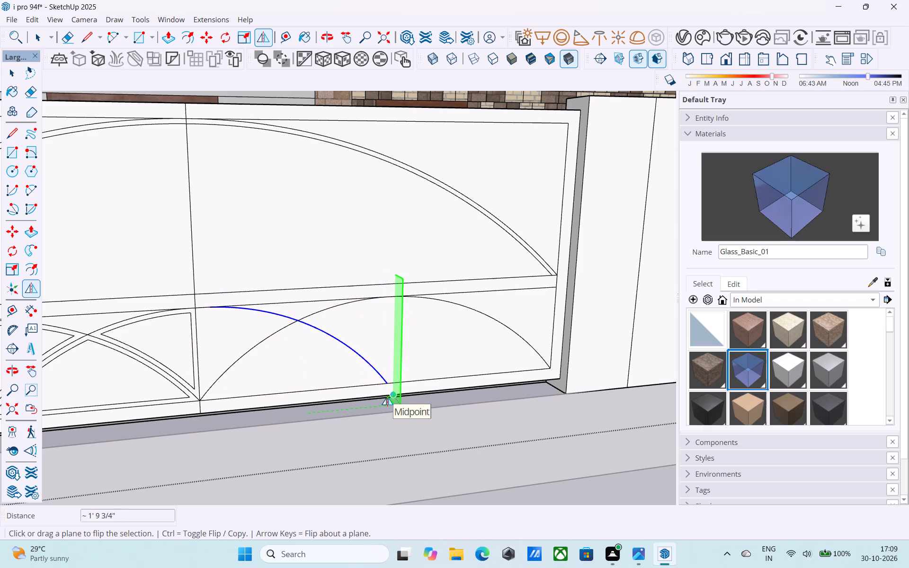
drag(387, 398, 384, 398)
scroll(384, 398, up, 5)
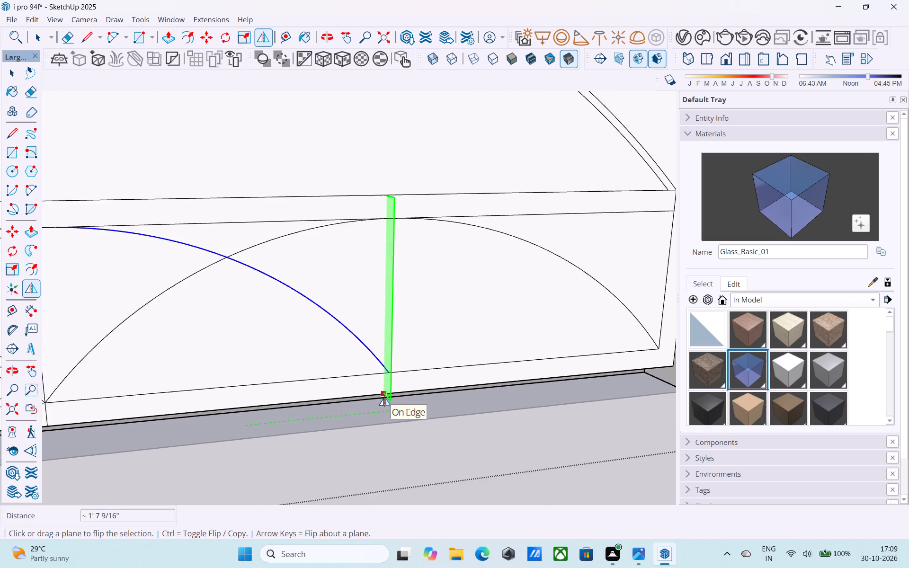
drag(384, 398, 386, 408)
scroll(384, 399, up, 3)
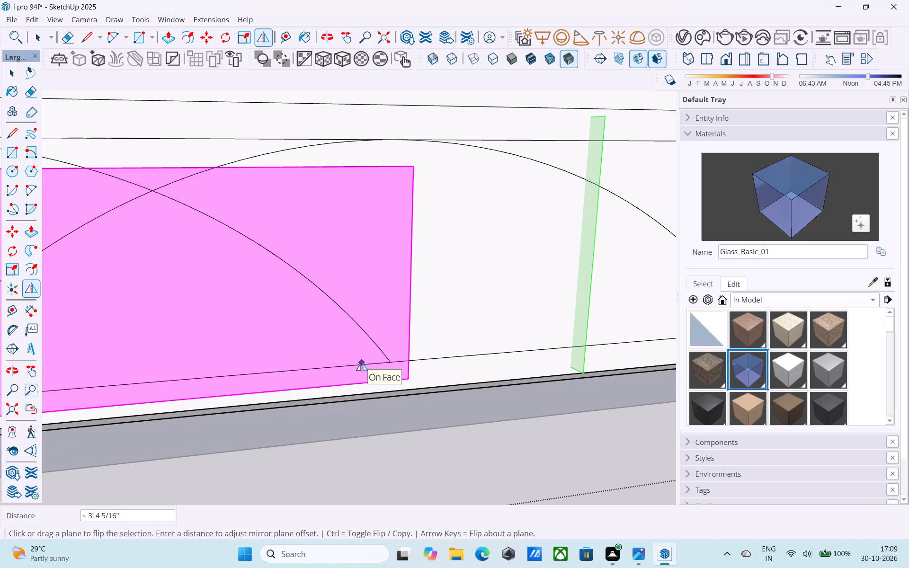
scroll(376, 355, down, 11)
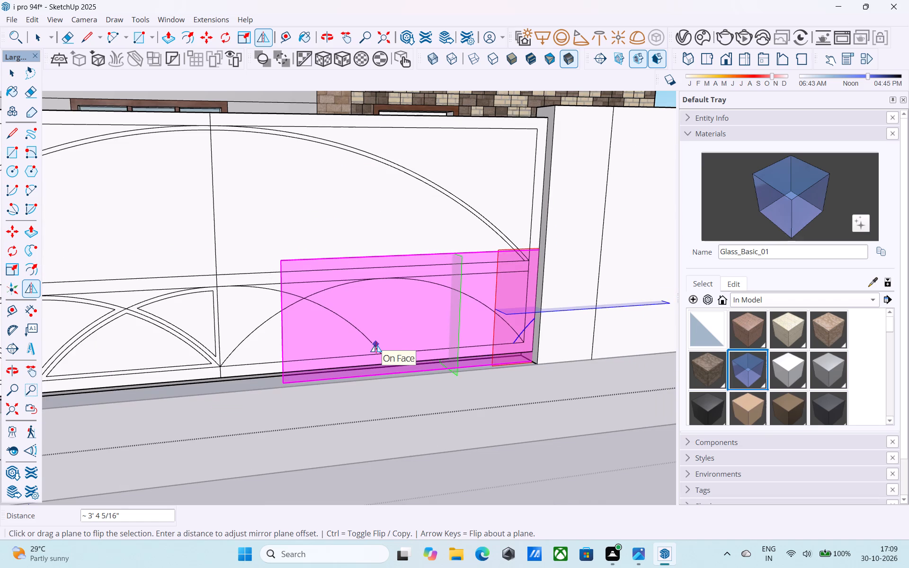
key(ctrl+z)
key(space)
Mirror a copy of the selected lower-panel arc about the right leaf's bottom midpoint into the panel's outer half.
scroll(369, 348, up, 1)
middle_drag(369, 348, 364, 346)
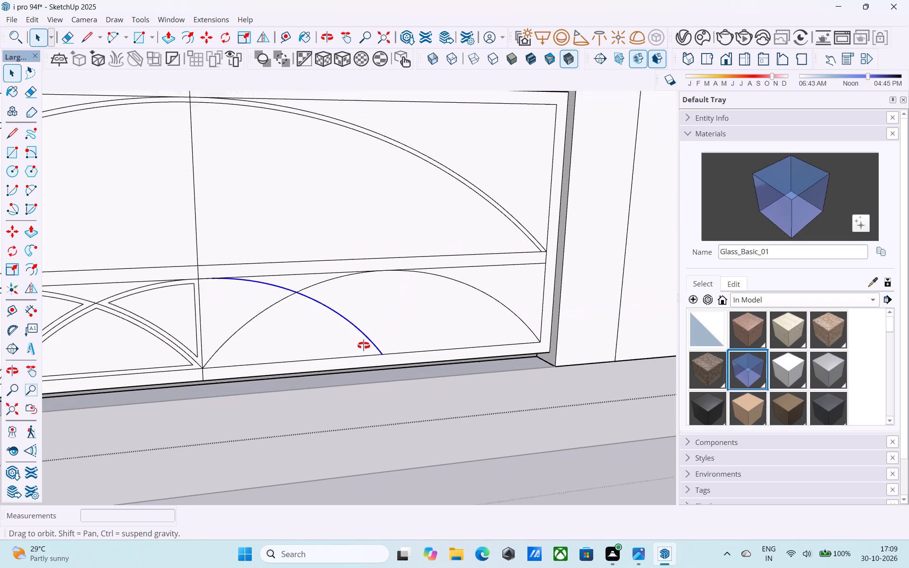
middle_drag(364, 346, 353, 345)
middle_drag(361, 322, 342, 313)
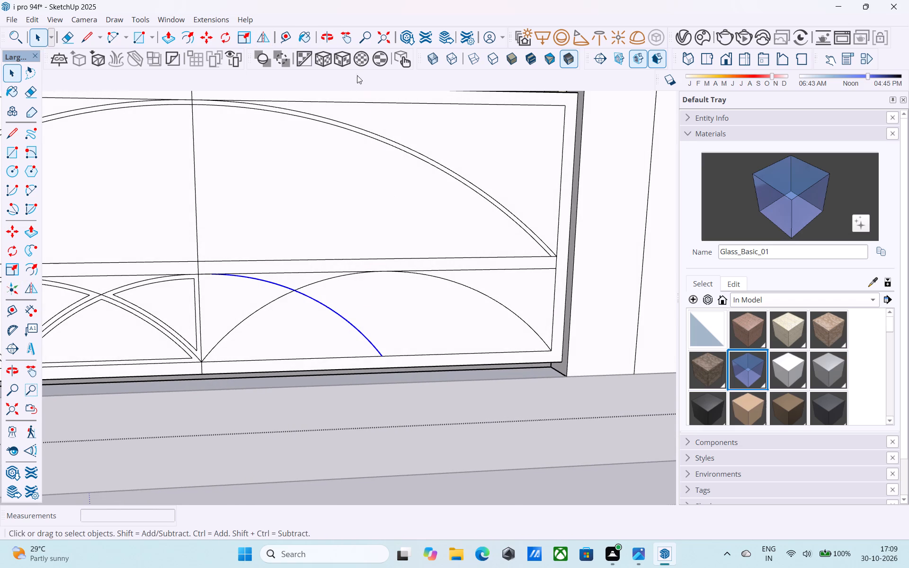
click(259, 44)
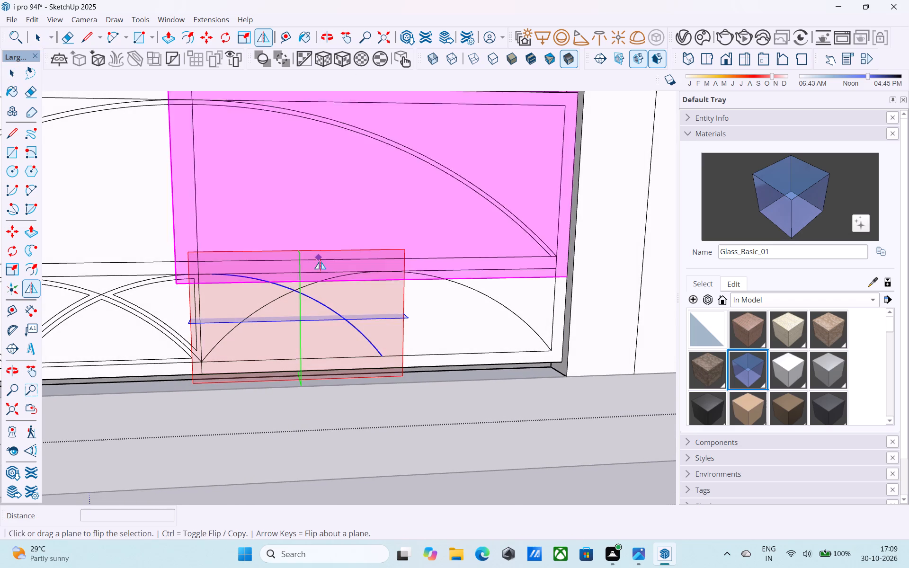
drag(302, 389, 369, 386)
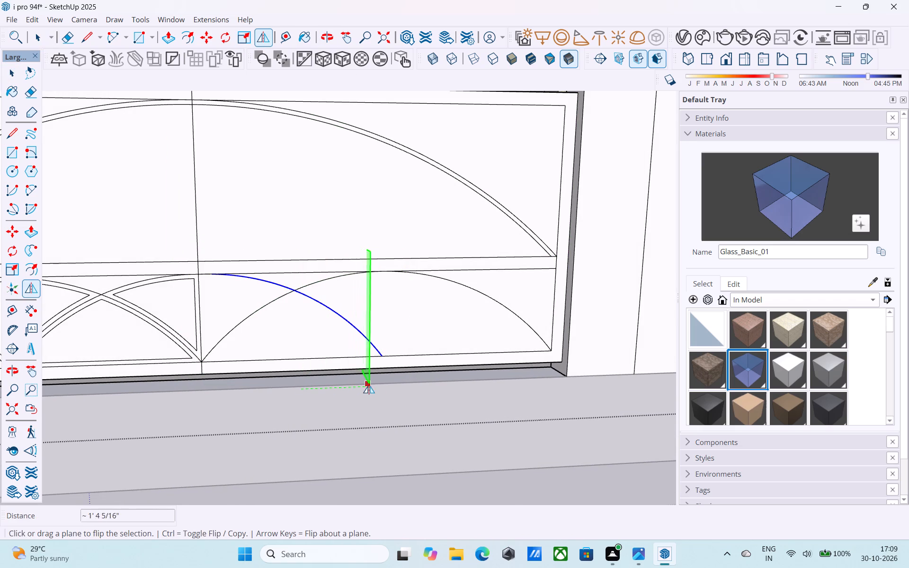
drag(369, 386, 384, 385)
key(space)
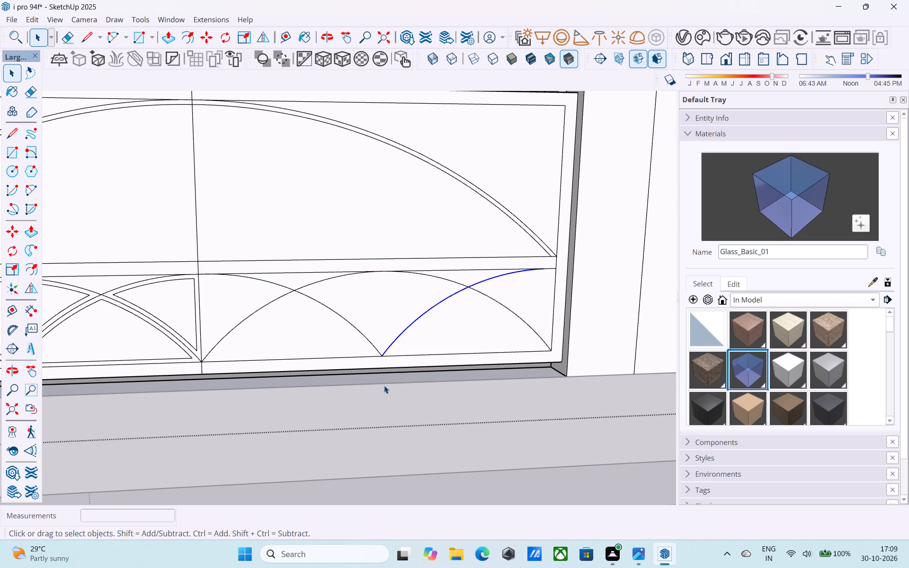
Offset the pointed bottom face beneath the crossing arcs beside the centre line in the right leaf's lower panel inward by 1".
scroll(384, 385, down, 7)
click(344, 358)
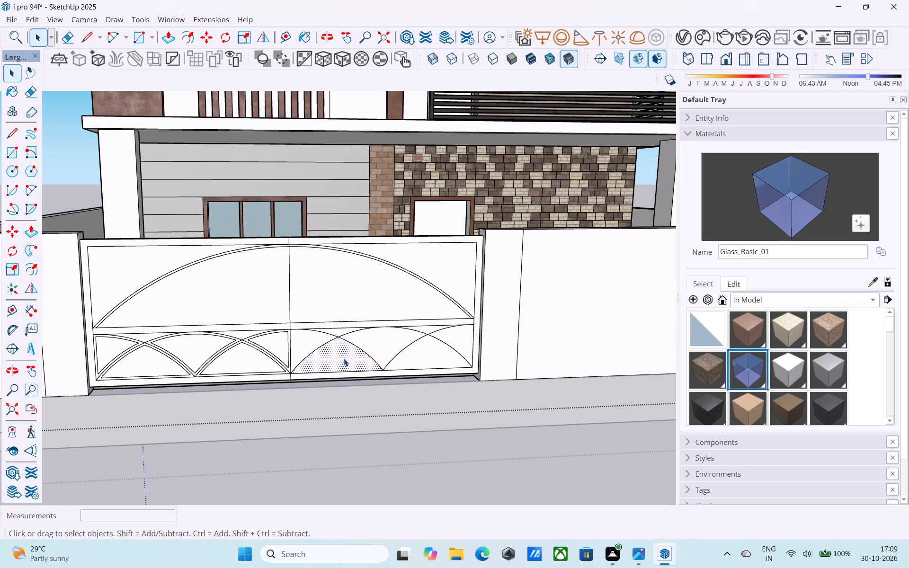
key(f)
click(344, 358)
scroll(344, 353, up, 4)
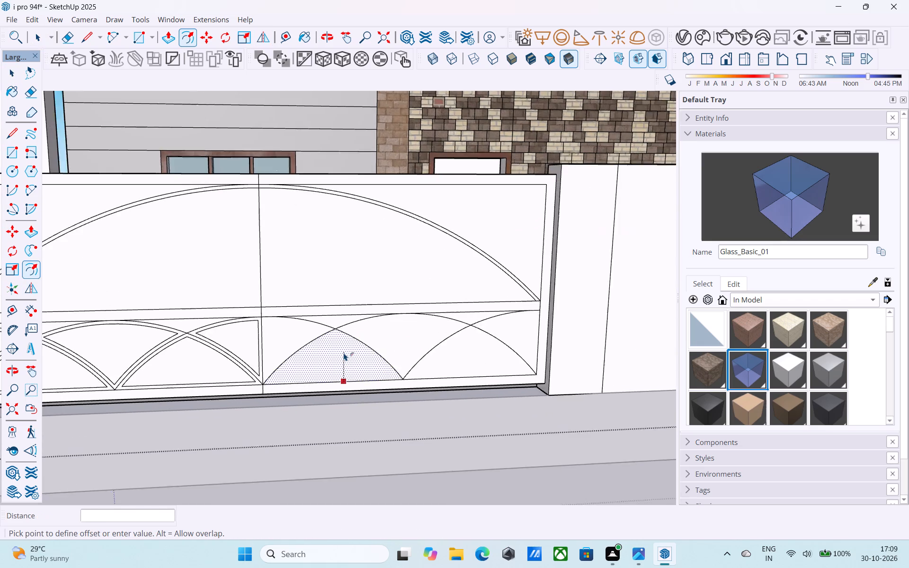
scroll(344, 353, up, 3)
text(1")
key(Return)
key(space)
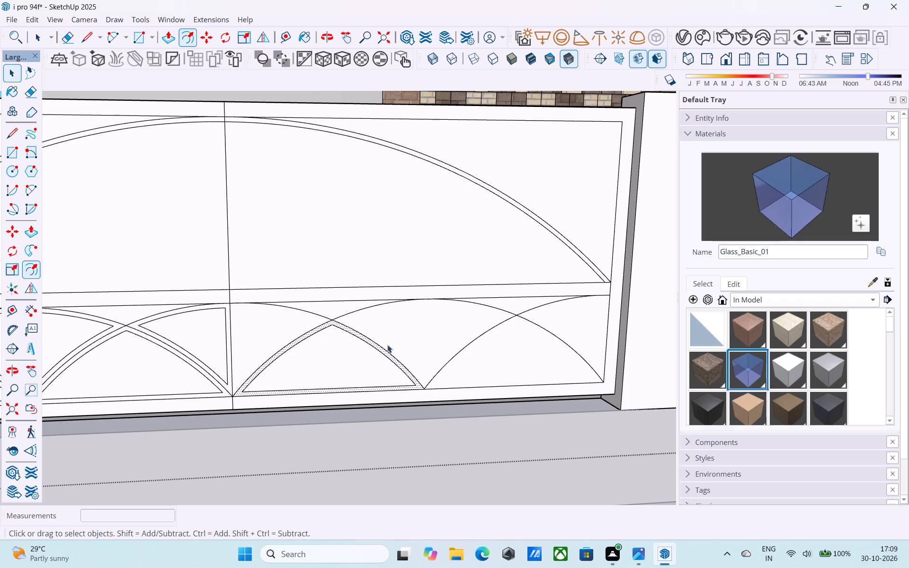
Offset the middle face between the two pointed bottom faces of the right leaf's lower panel inward by 1".
click(412, 335)
key(f)
click(412, 335)
key(1)
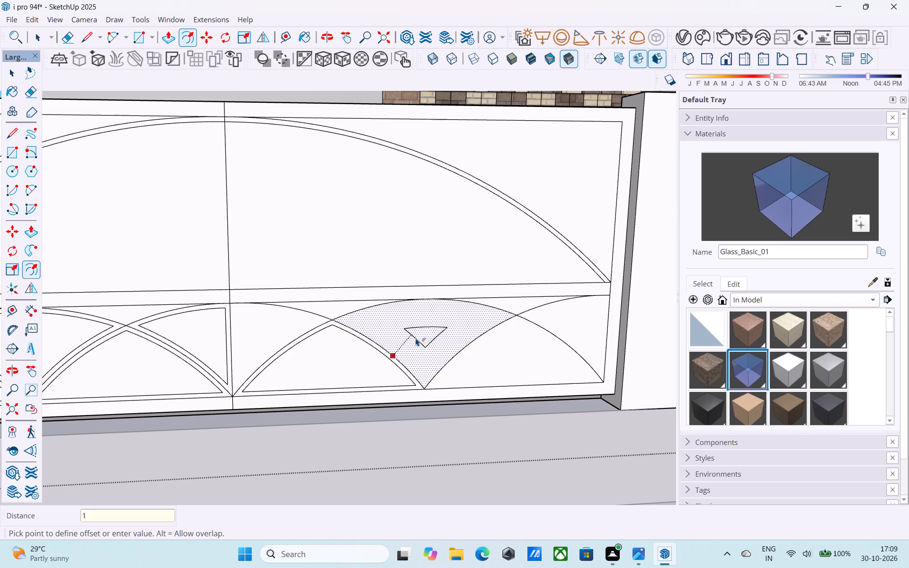
key(shift+quotedbl)
key(Return)
key(space)
Offset the outer pointed bottom face beneath the crossing arcs in the right leaf's lower panel inward.
click(475, 365)
key(f)
click(475, 365)
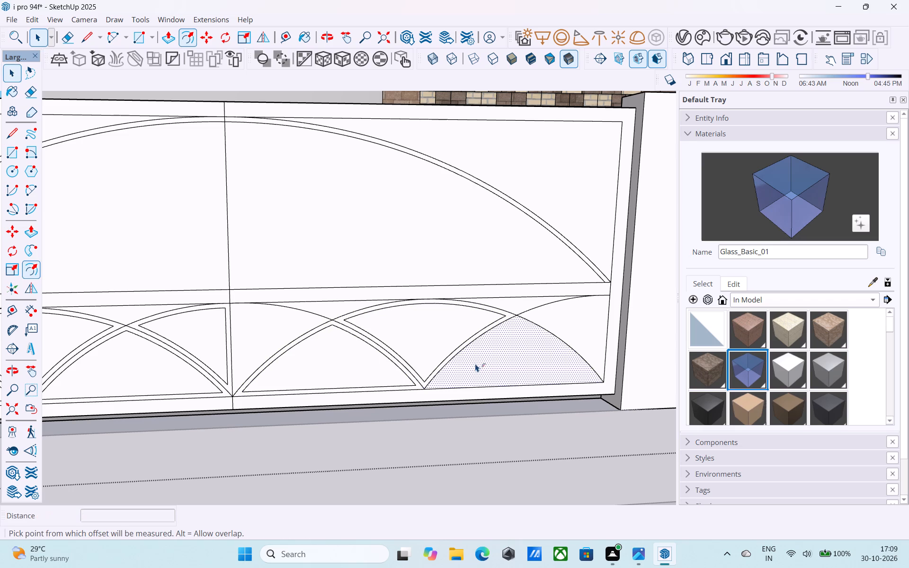
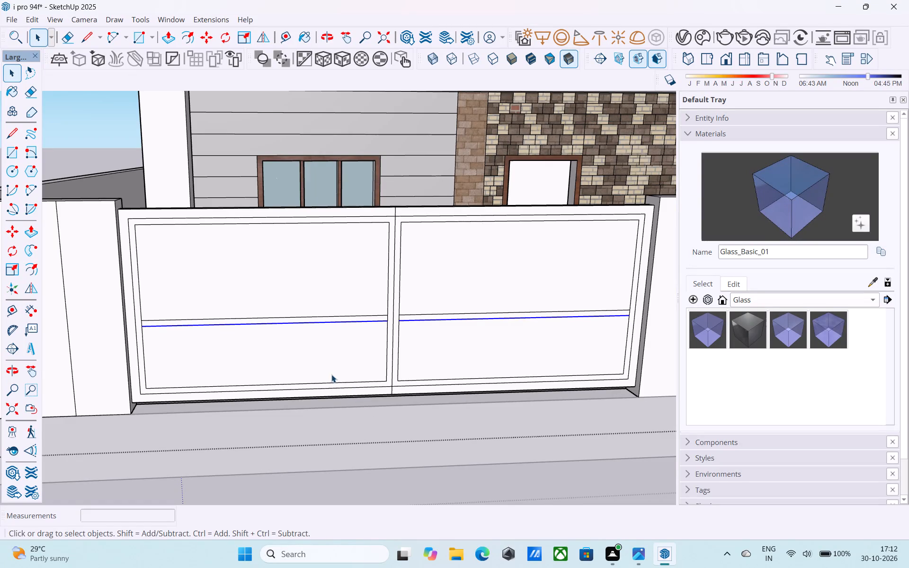
Draw a two-point arc across the left gate leaf's lower panel, between its bottom corners, peaking at the middle rail.
key(a)
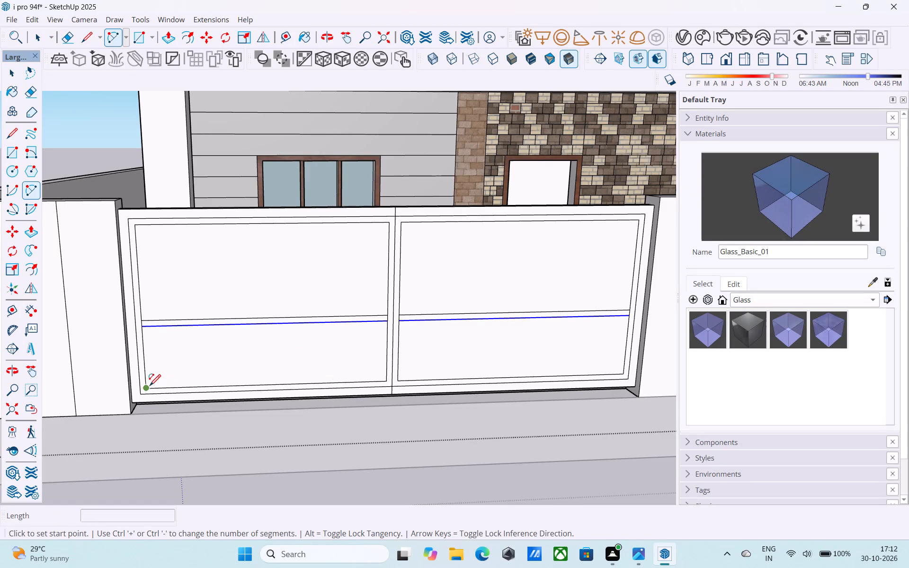
click(150, 387)
click(384, 382)
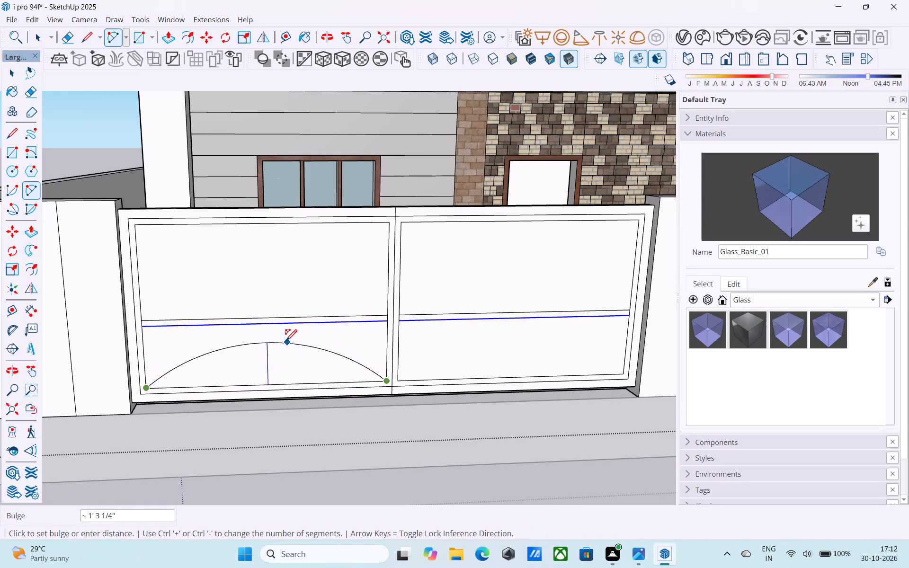
click(267, 326)
scroll(276, 333, down, 3)
shift+middle_drag(293, 352, 260, 349)
key(space)
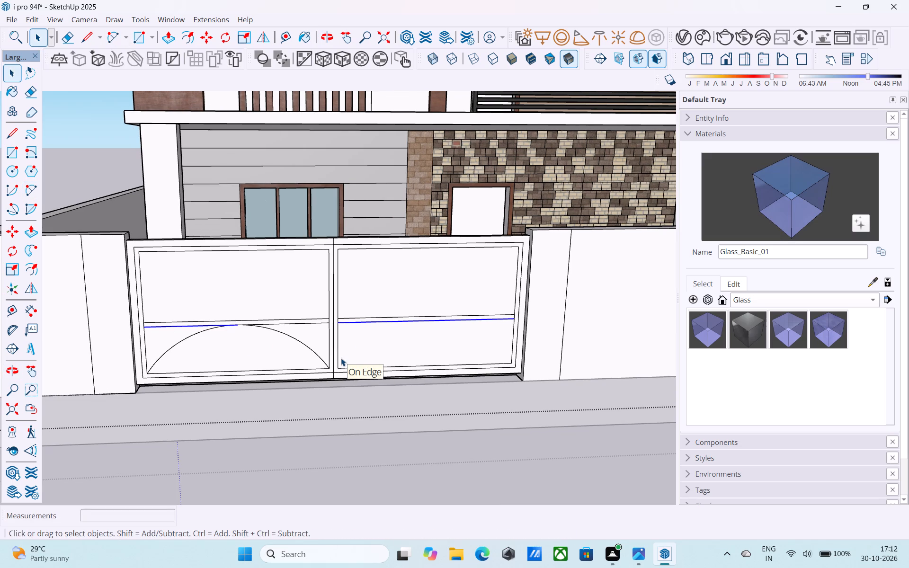
Draw a matching arc across the right gate leaf's lower panel, between its bottom corners, peaking at the middle rail.
scroll(341, 358, up, 3)
scroll(341, 357, down, 3)
middle_drag(341, 357, 335, 351)
key(a)
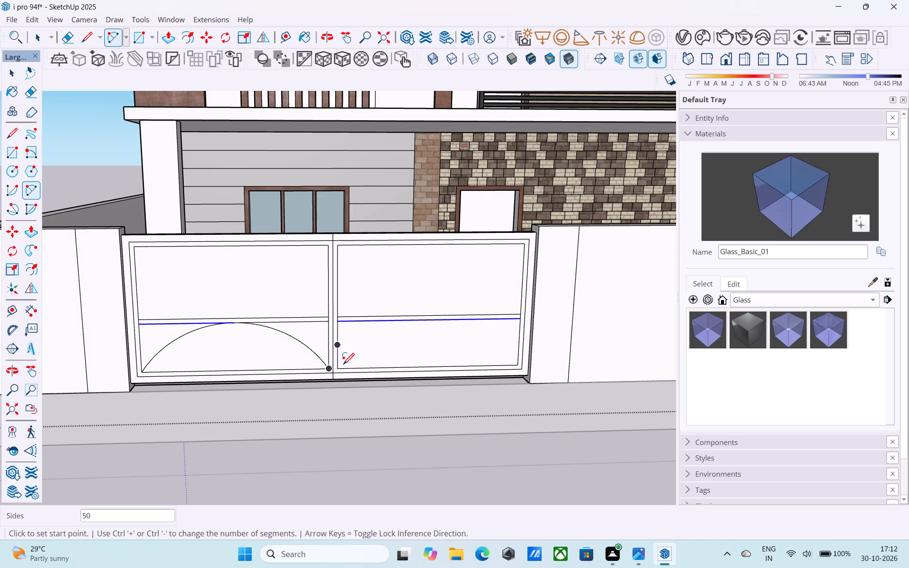
click(342, 369)
click(520, 359)
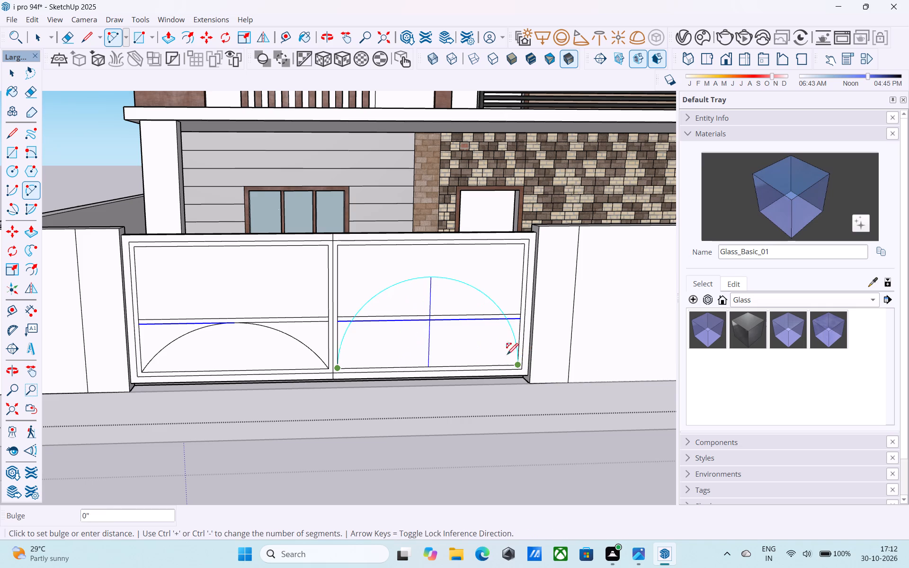
scroll(434, 330, up, 2)
click(423, 320)
scroll(425, 319, down, 6)
key(space)
scroll(425, 321, down, 3)
middle_drag(425, 322, 401, 346)
scroll(366, 368, up, 1)
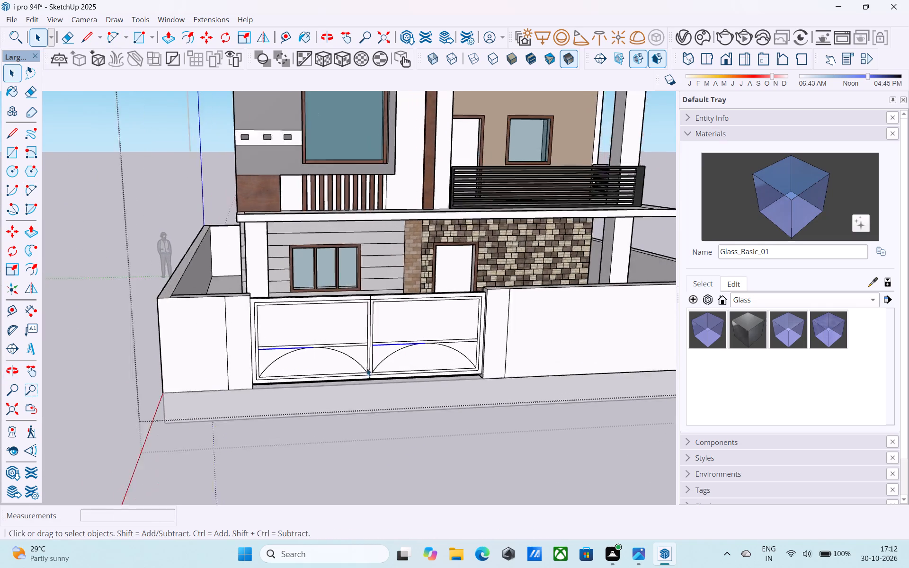
Draw an arc from the left leaf's bottom-edge midpoint to the outer end of its middle rail, bulging upward about 5 9/16".
scroll(366, 368, up, 8)
shift+middle_drag(301, 373, 310, 374)
key(a)
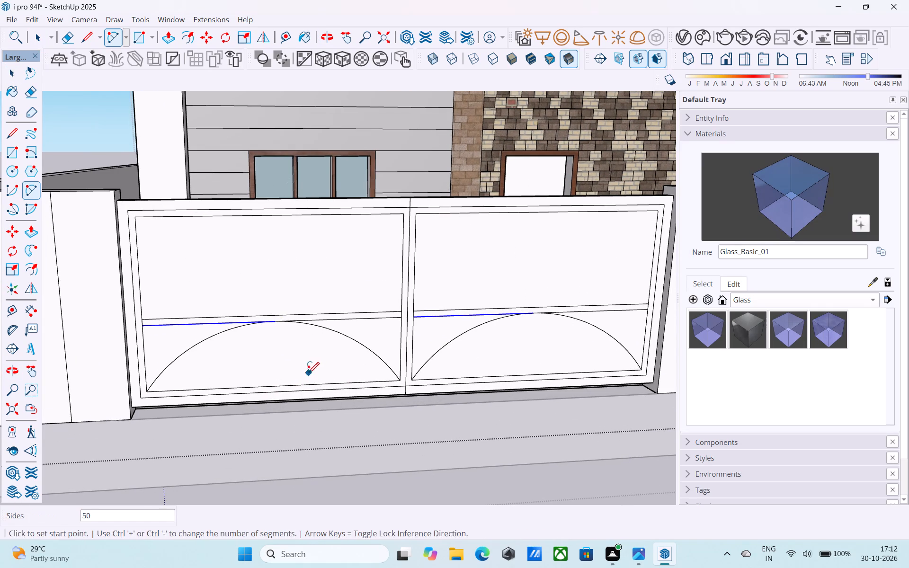
click(276, 385)
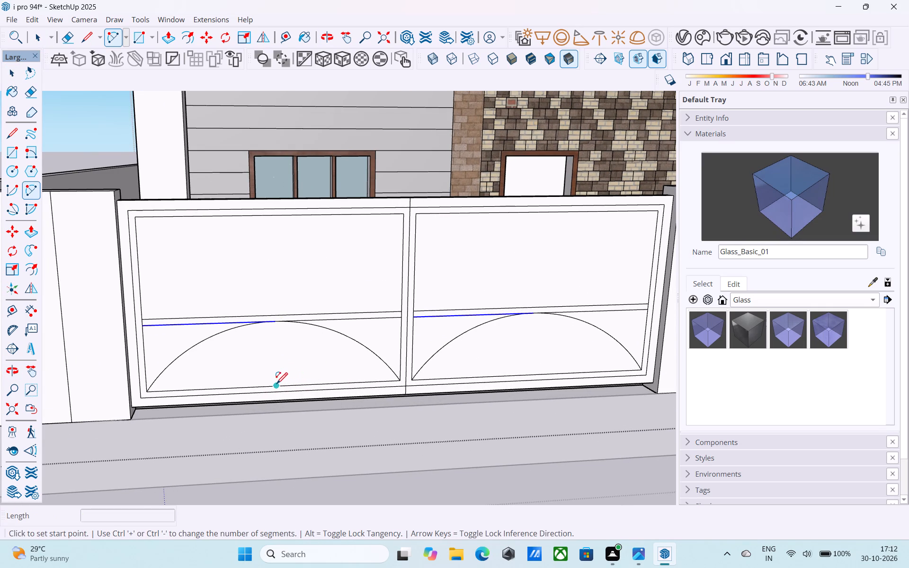
click(143, 326)
scroll(204, 336, up, 2)
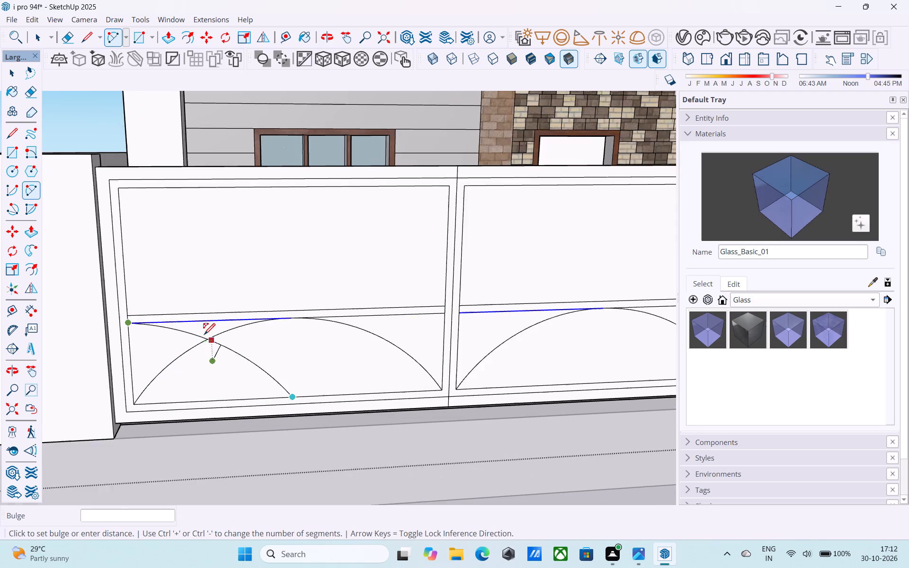
scroll(204, 336, up, 5)
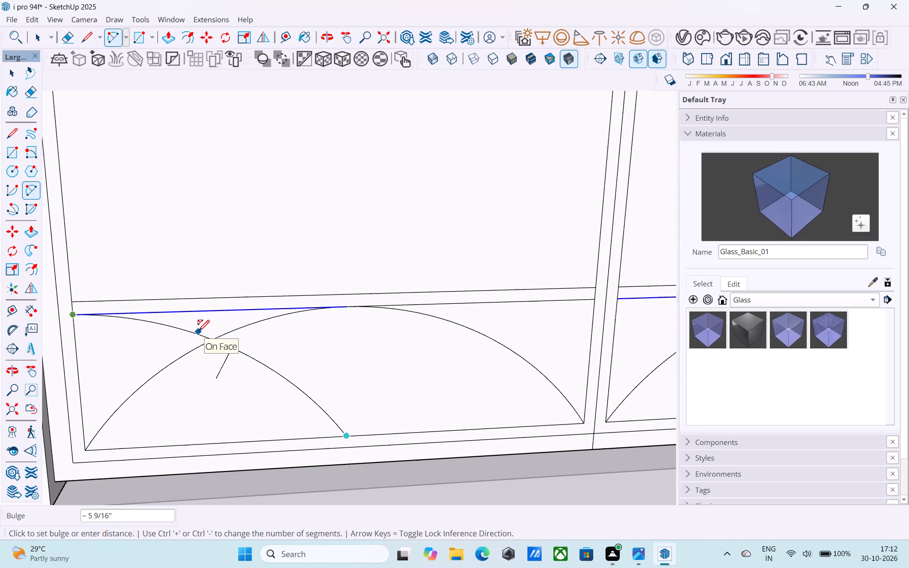
click(198, 332)
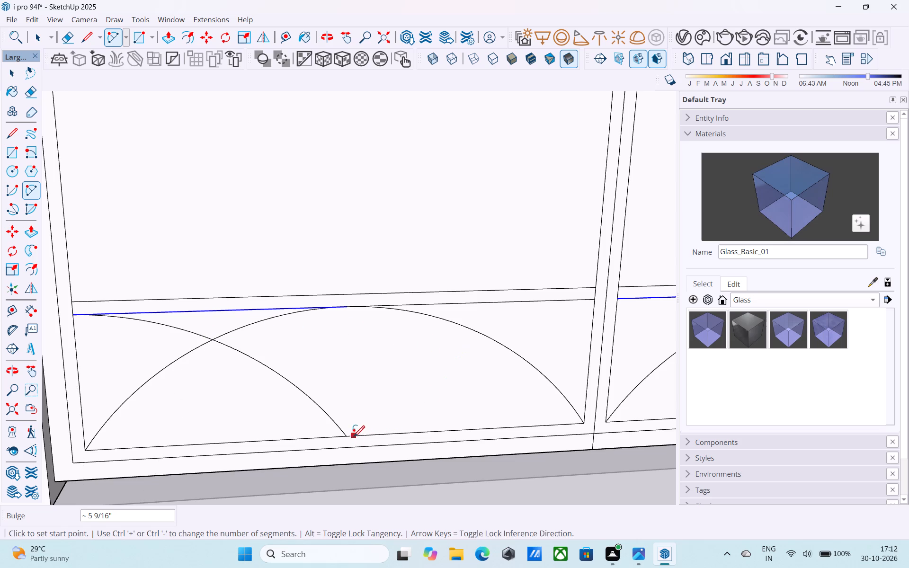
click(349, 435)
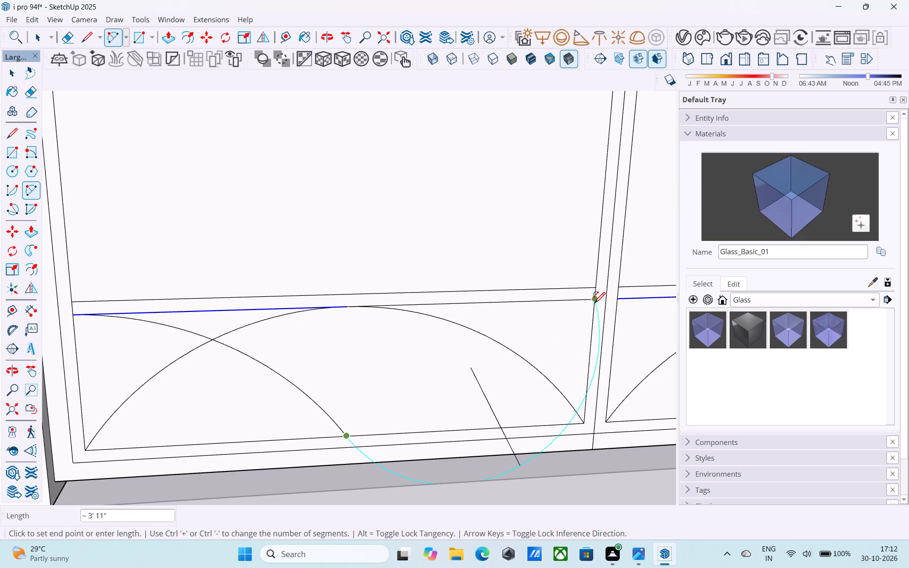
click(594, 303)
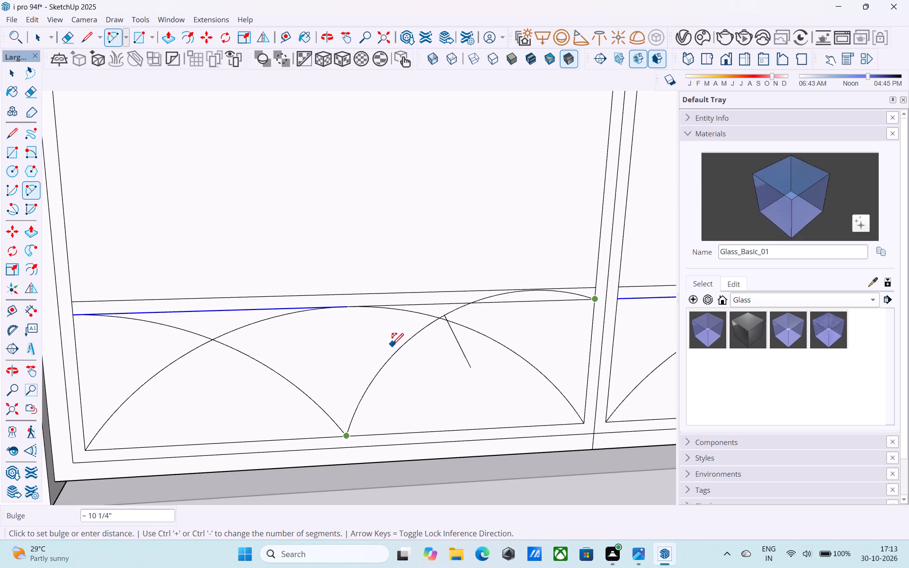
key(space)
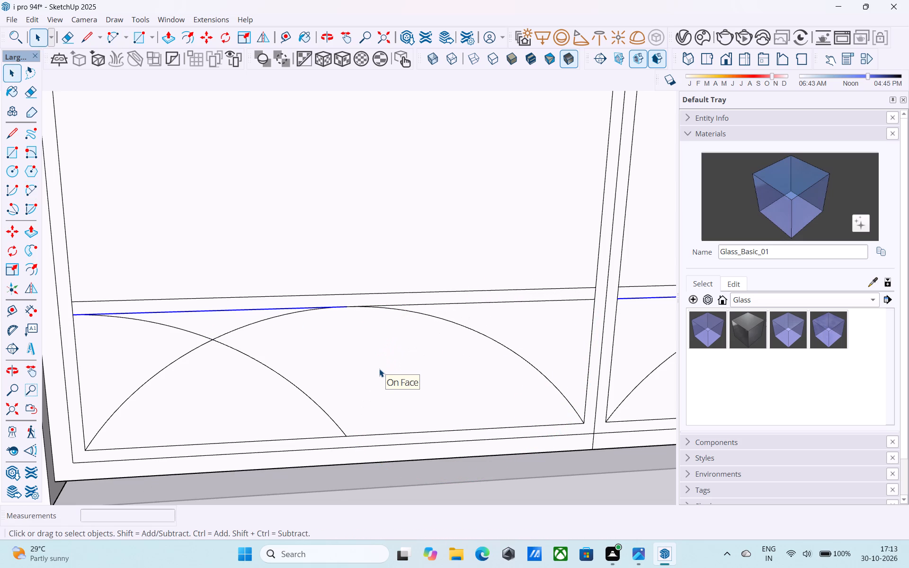
Flip a copy of the left leaf's whole half arc about a vertical plane through its lower endpoint, offset about 1' 8 13/16".
scroll(379, 369, down, 4)
shift+middle_drag(379, 369, 356, 362)
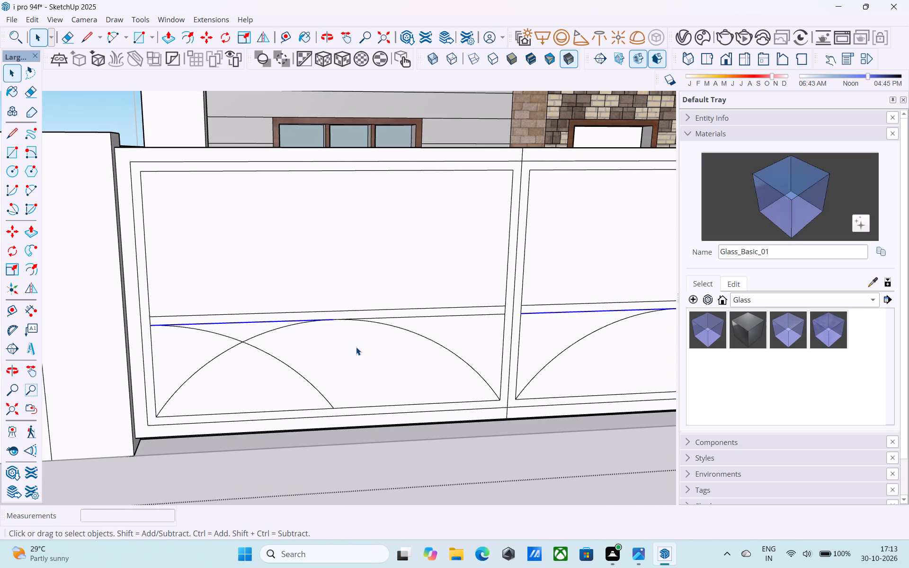
click(312, 387)
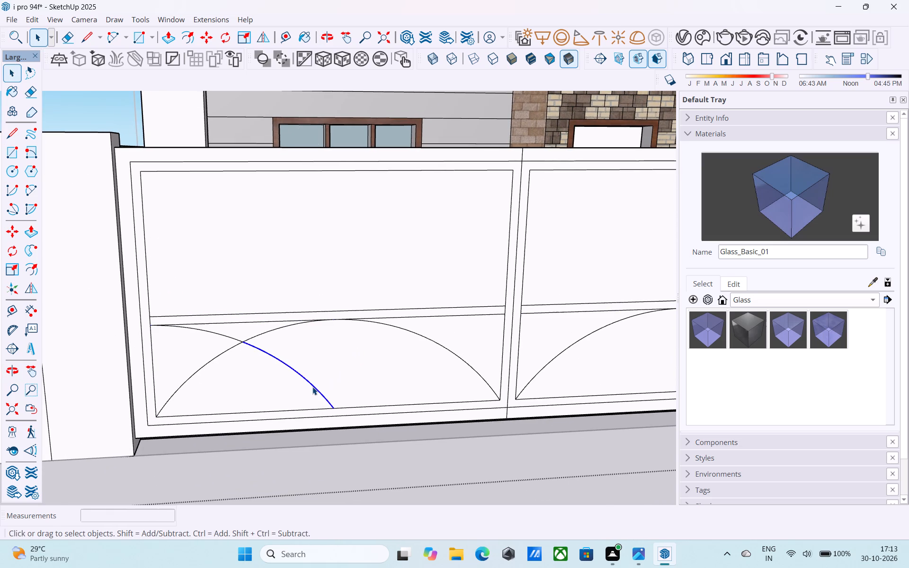
shift+click(230, 336)
scroll(233, 335, down, 3)
middle_drag(234, 335, 233, 323)
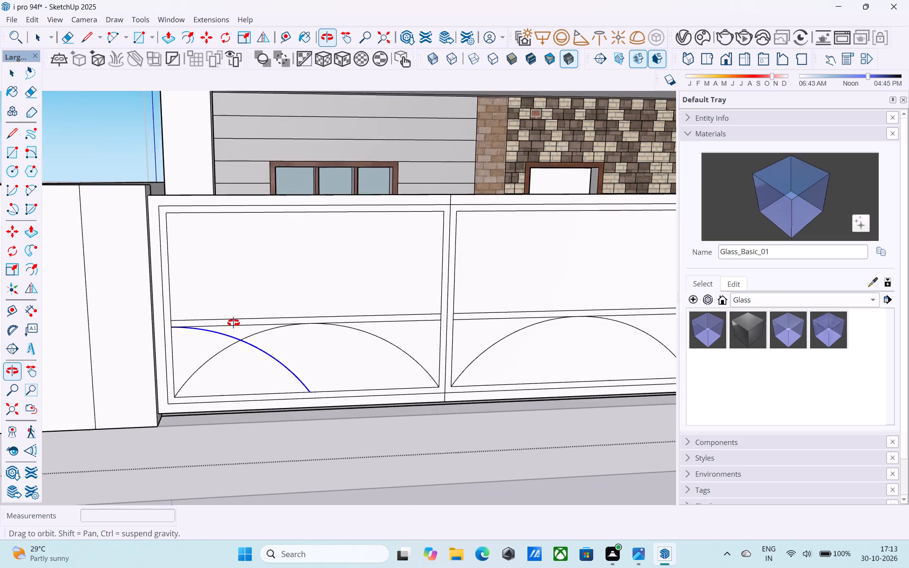
middle_drag(233, 323, 268, 355)
scroll(285, 385, up, 5)
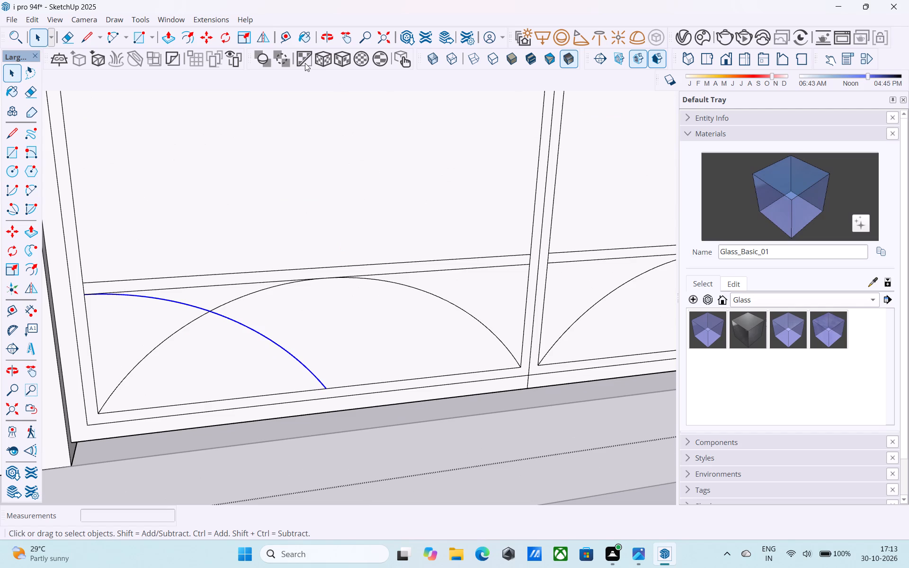
click(266, 36)
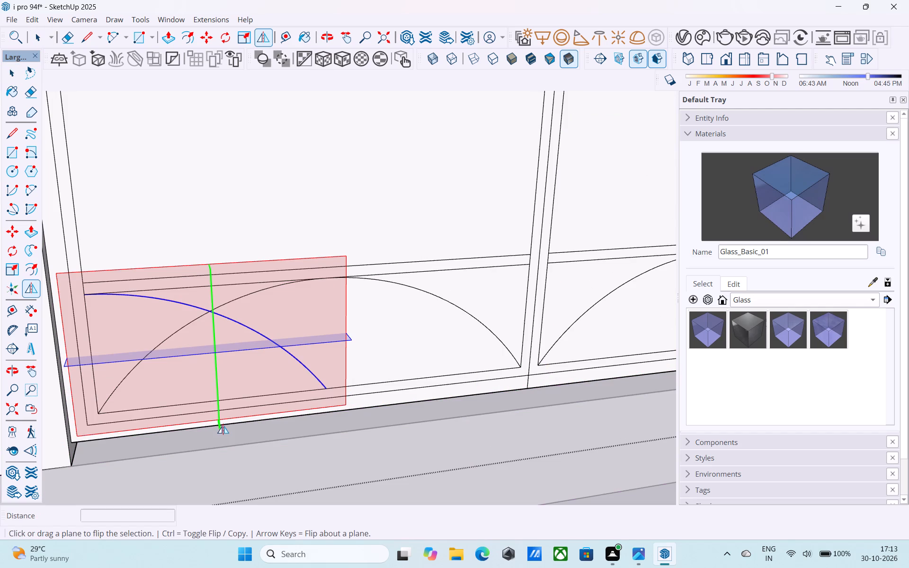
drag(220, 426, 329, 407)
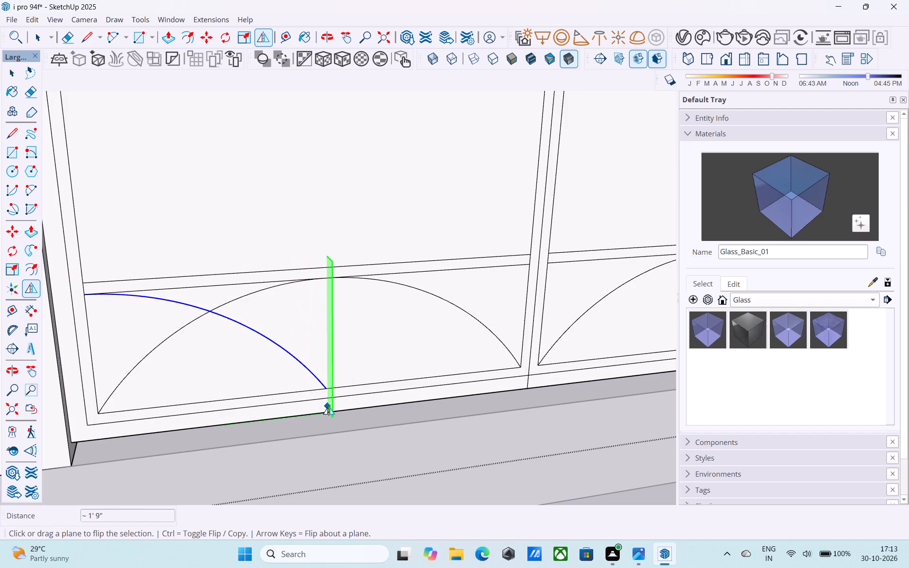
drag(329, 407, 326, 404)
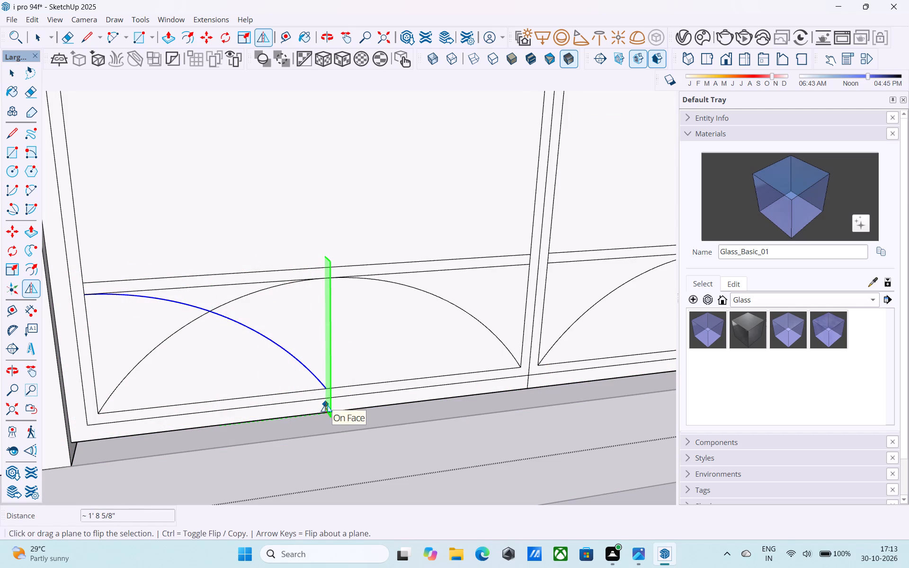
drag(326, 404, 290, 395)
scroll(324, 407, up, 12)
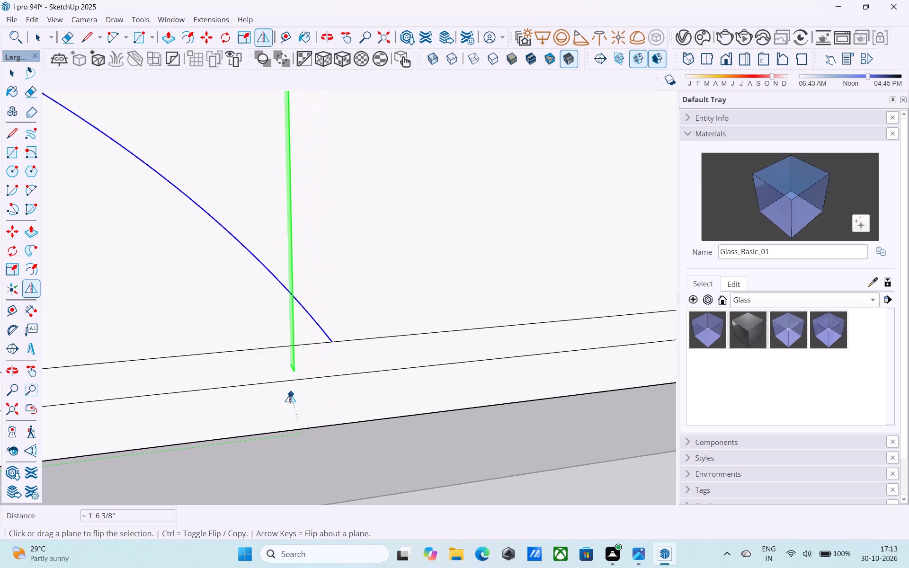
drag(290, 395, 322, 379)
middle_drag(286, 399, 218, 418)
scroll(284, 401, up, 1)
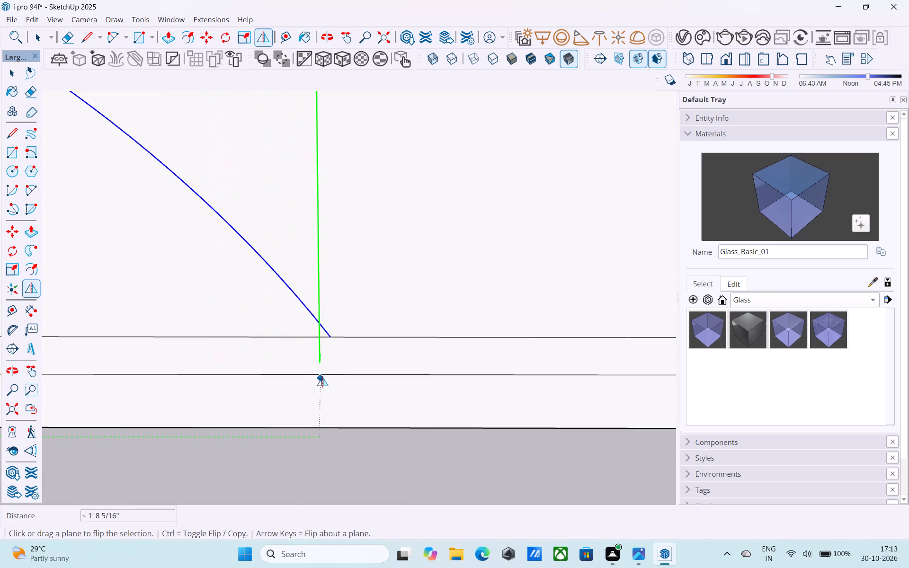
drag(322, 379, 330, 391)
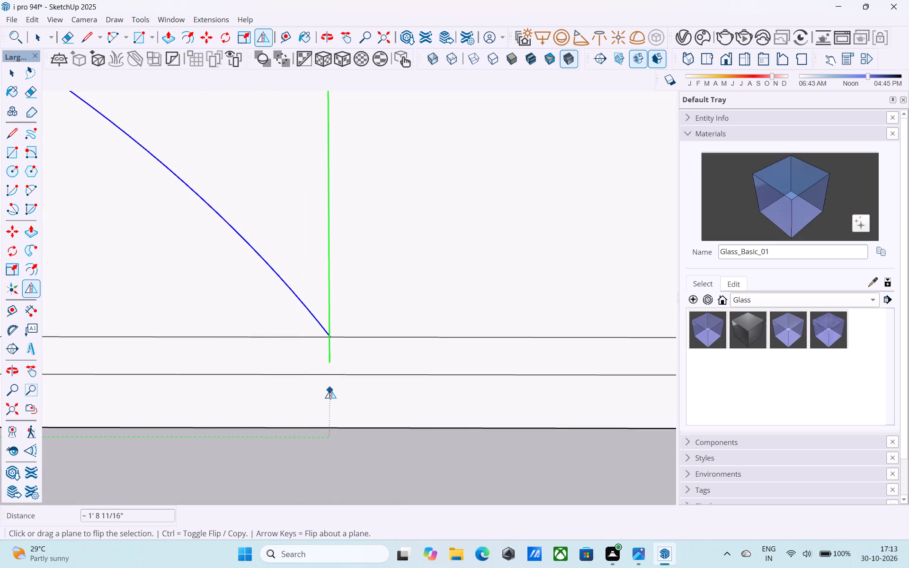
drag(330, 391, 331, 391)
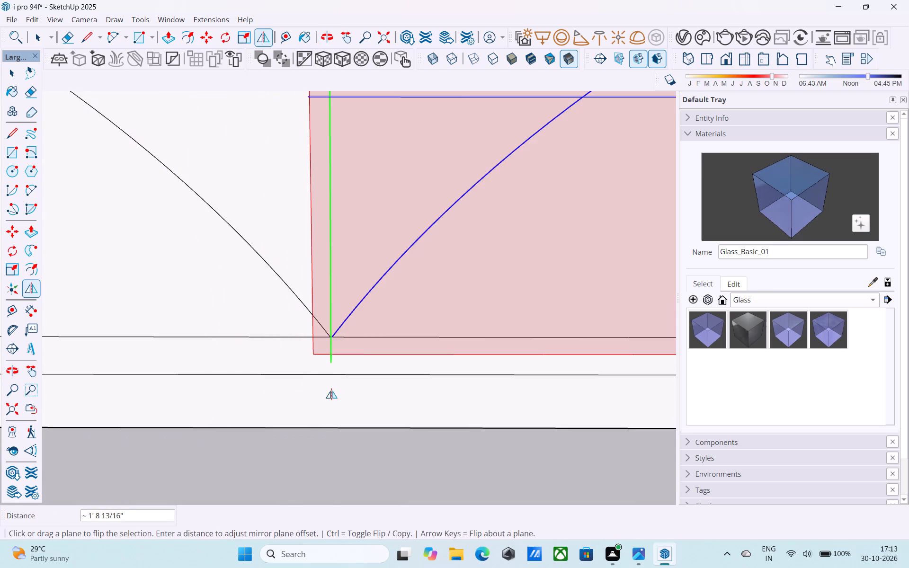
scroll(331, 391, down, 14)
key(space)
scroll(333, 390, down, 5)
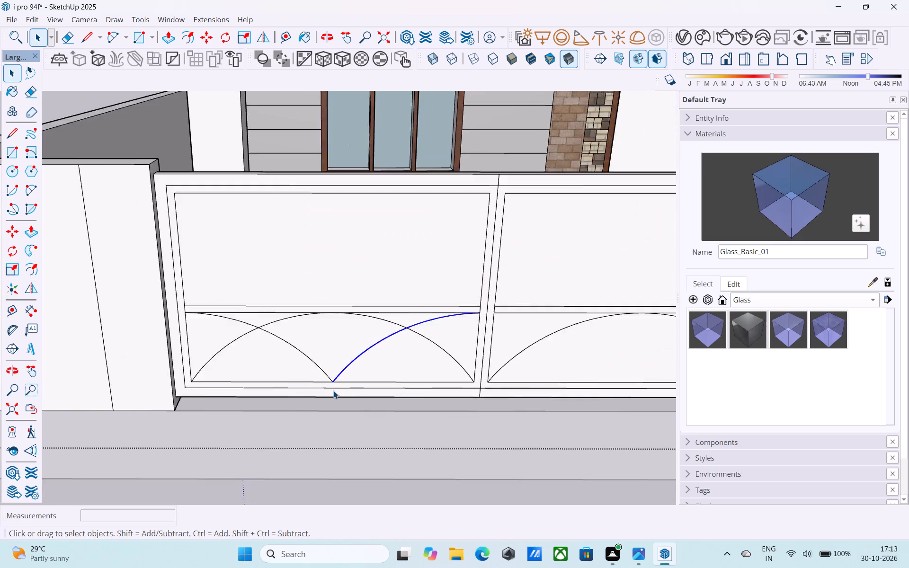
Draw an upward-bulging arc about 3' 11" long from the right leaf's inner middle-rail end to the midpoint of its bottom edge.
scroll(333, 390, down, 5)
middle_drag(334, 390, 371, 390)
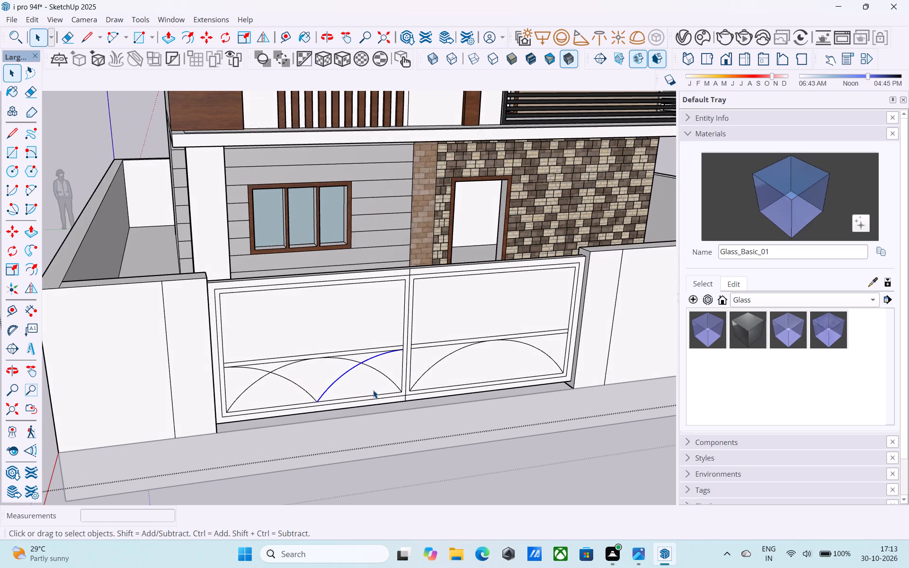
middle_drag(370, 387, 330, 376)
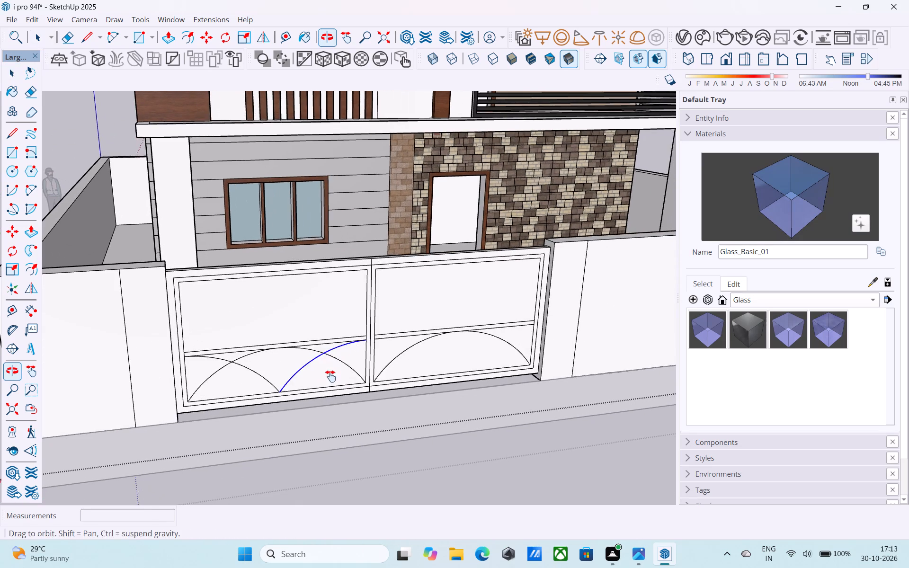
middle_drag(330, 376, 330, 376)
middle_drag(330, 375, 308, 370)
shift+middle_drag(428, 386, 352, 382)
scroll(357, 378, up, 1)
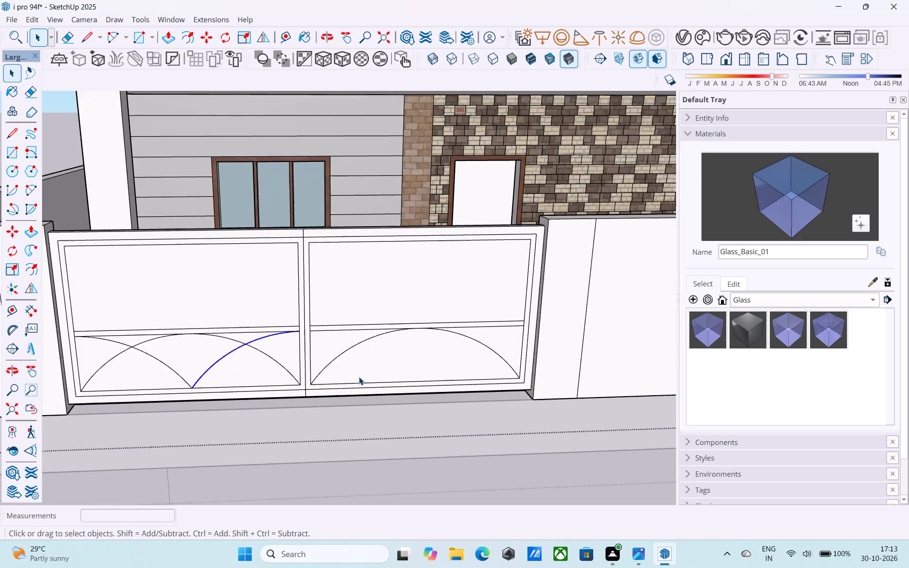
scroll(359, 377, up, 3)
key(a)
click(300, 324)
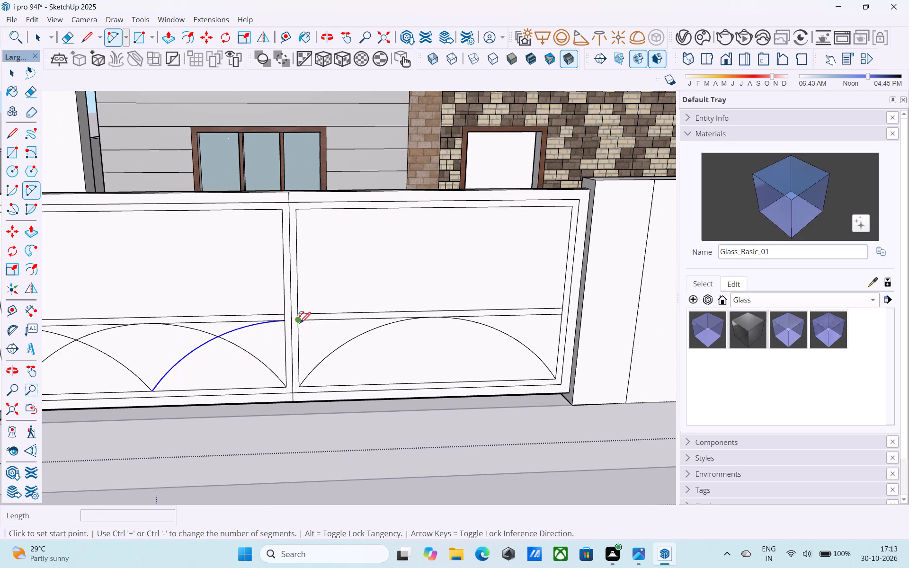
click(428, 380)
click(428, 380)
scroll(428, 379, down, 5)
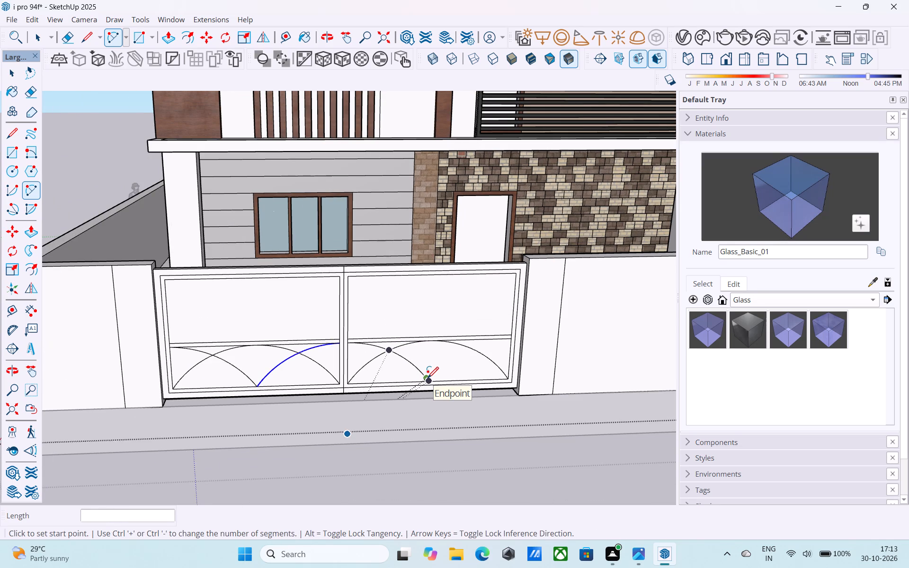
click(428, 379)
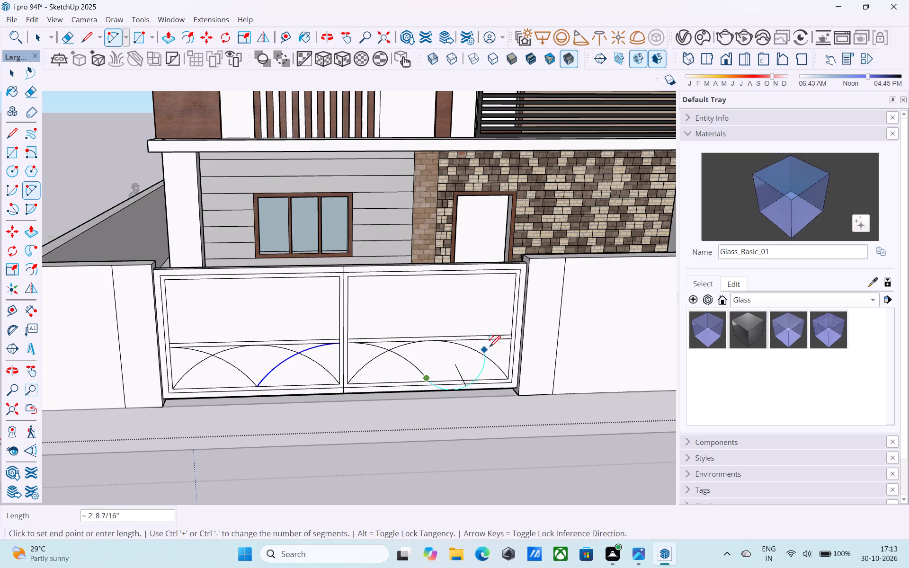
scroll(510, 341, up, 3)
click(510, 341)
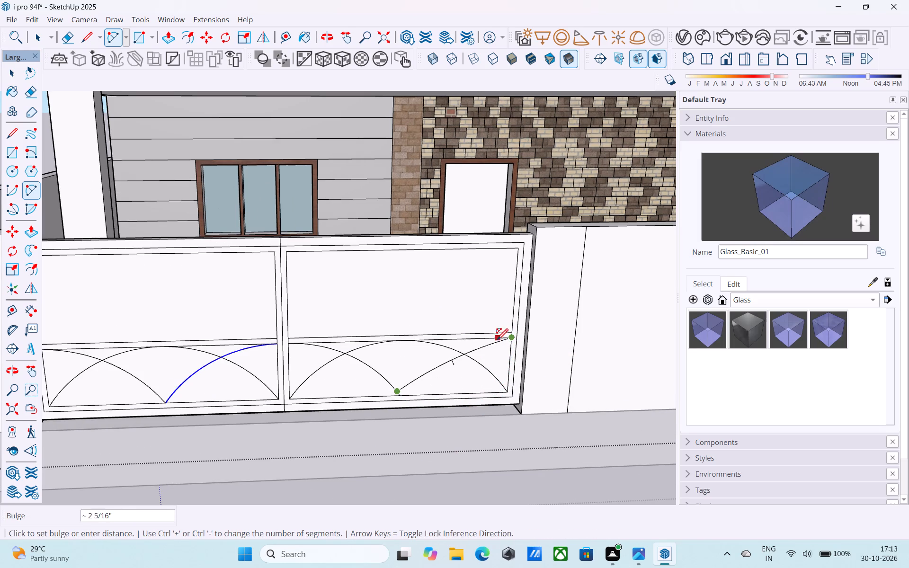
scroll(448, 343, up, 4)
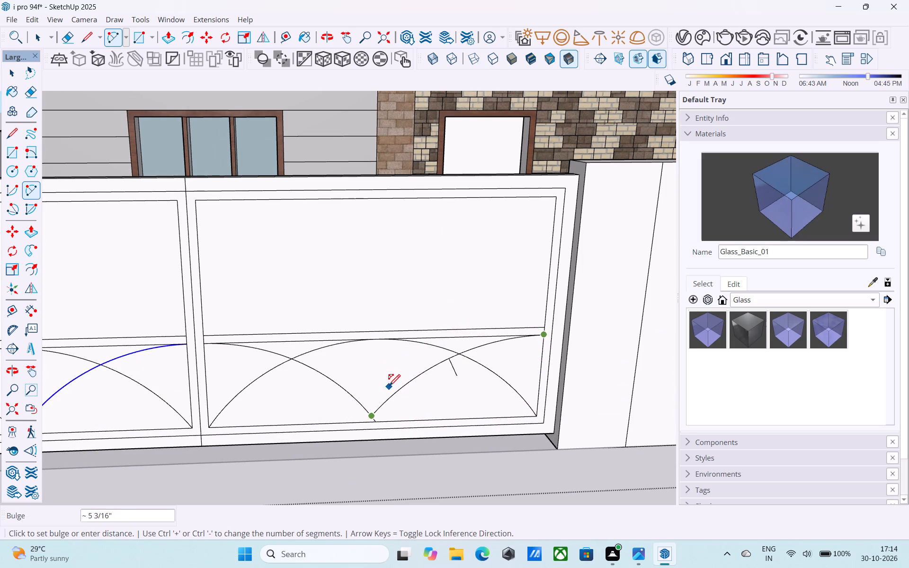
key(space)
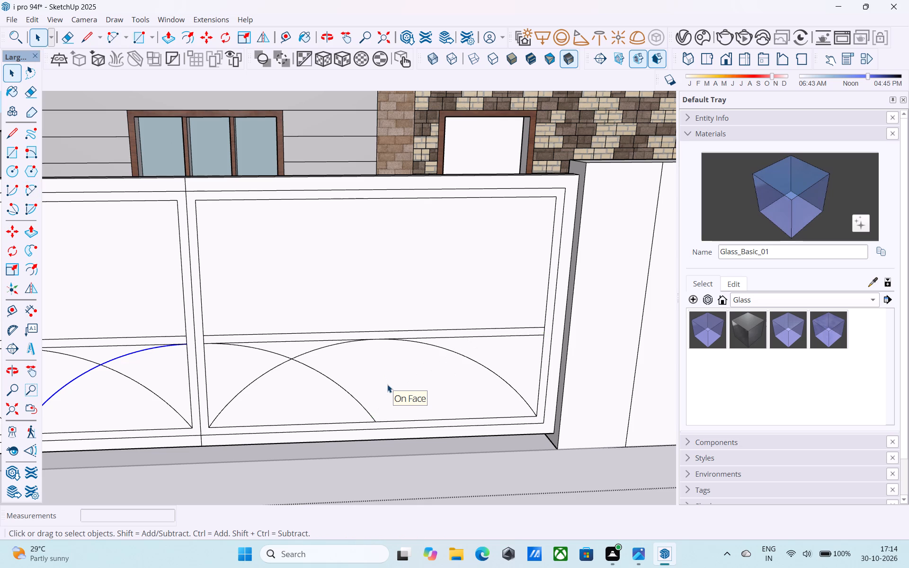
Flip a copy of the right leaf's whole half arc about a vertical plane through its lower endpoint, offset about 1' 8 9/16".
click(347, 390)
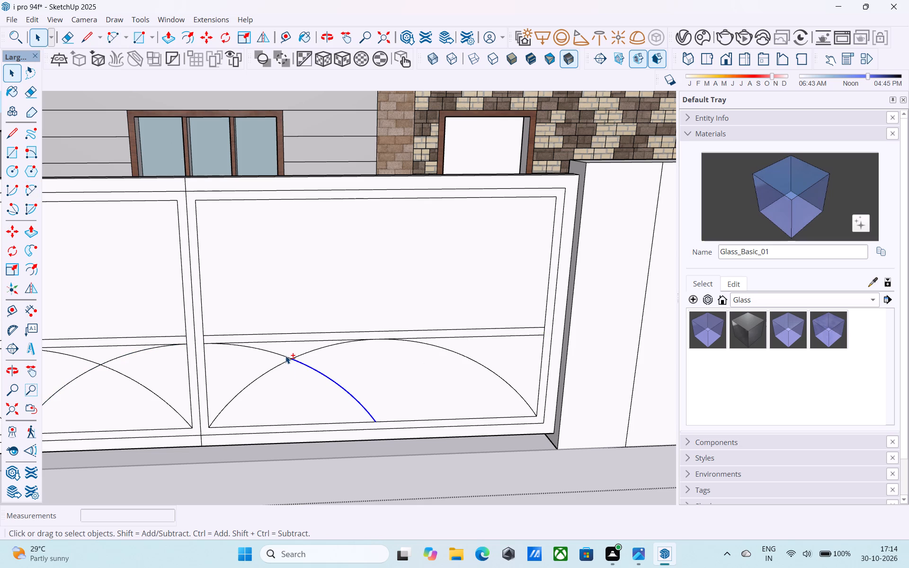
shift+click(285, 355)
click(266, 38)
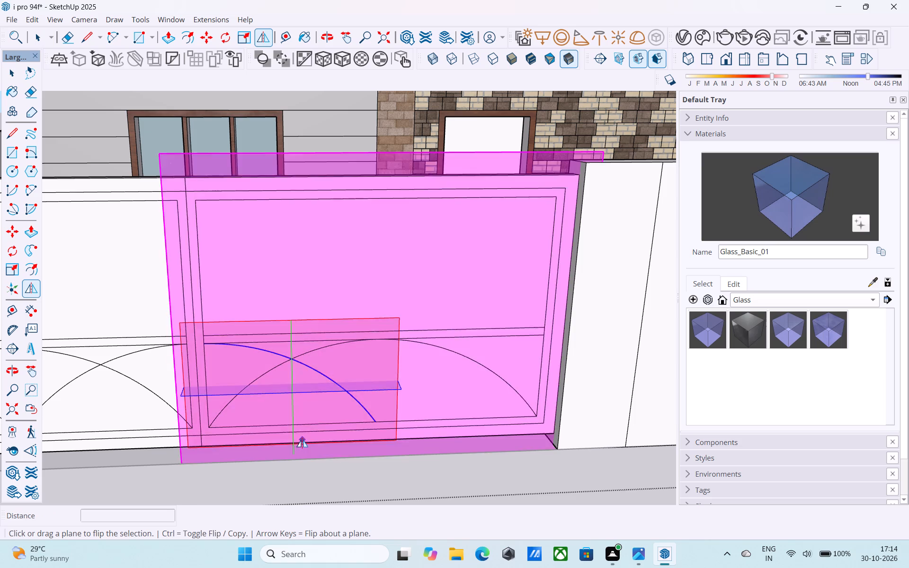
drag(294, 453, 356, 448)
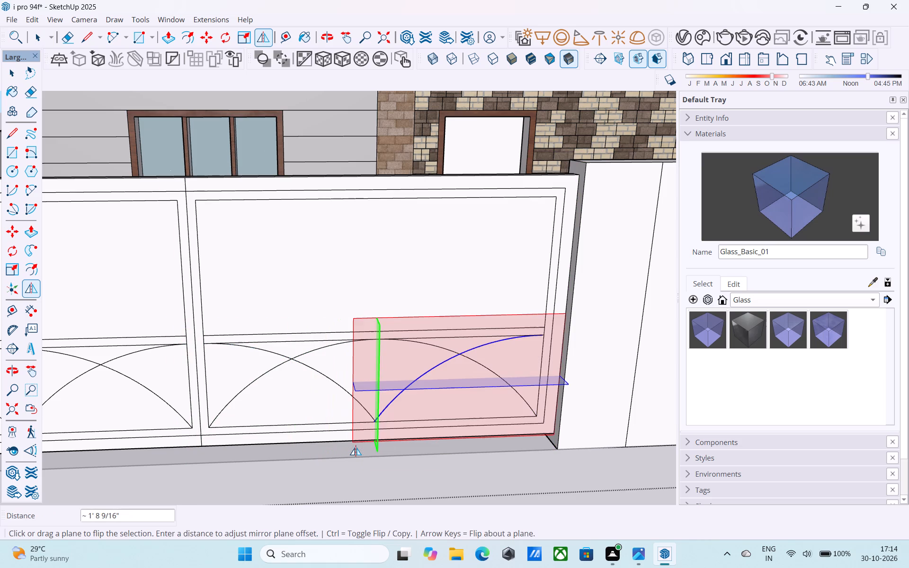
key(space)
scroll(355, 446, down, 9)
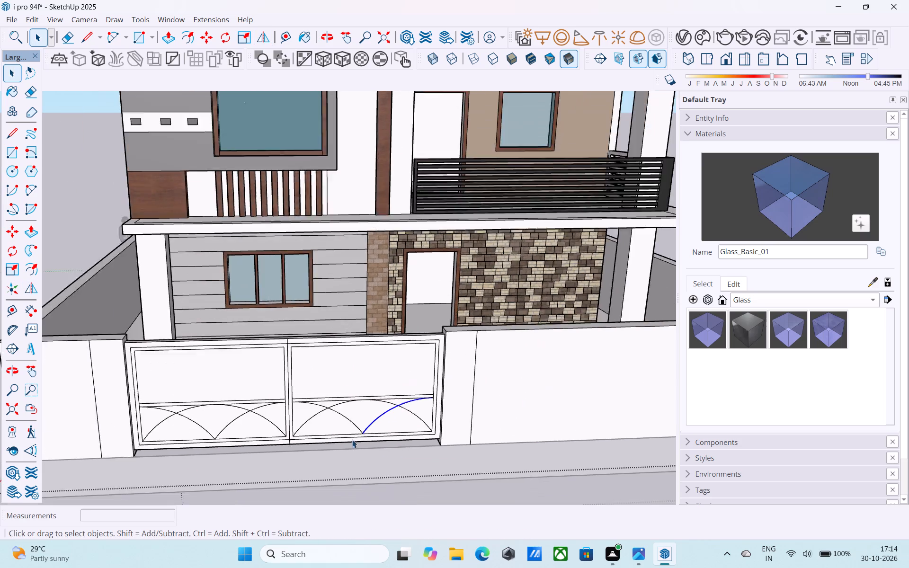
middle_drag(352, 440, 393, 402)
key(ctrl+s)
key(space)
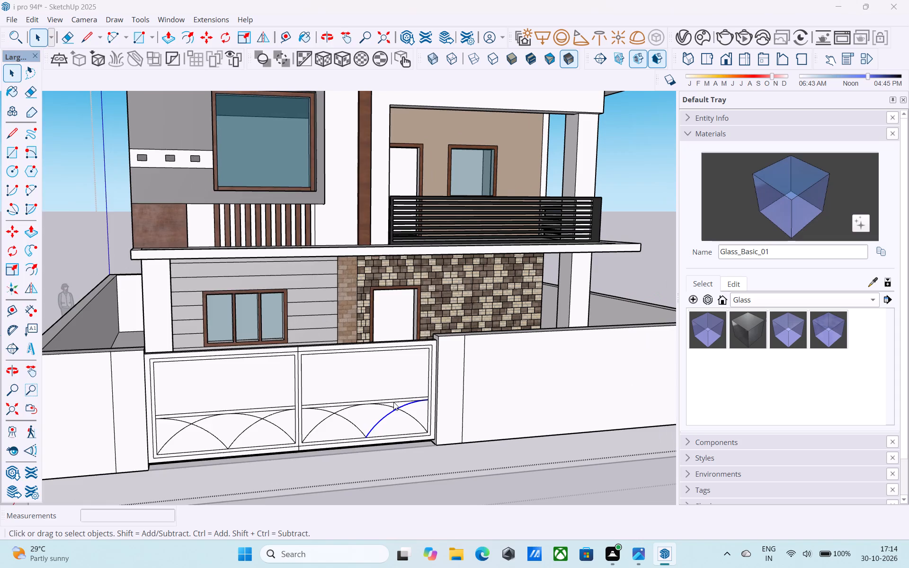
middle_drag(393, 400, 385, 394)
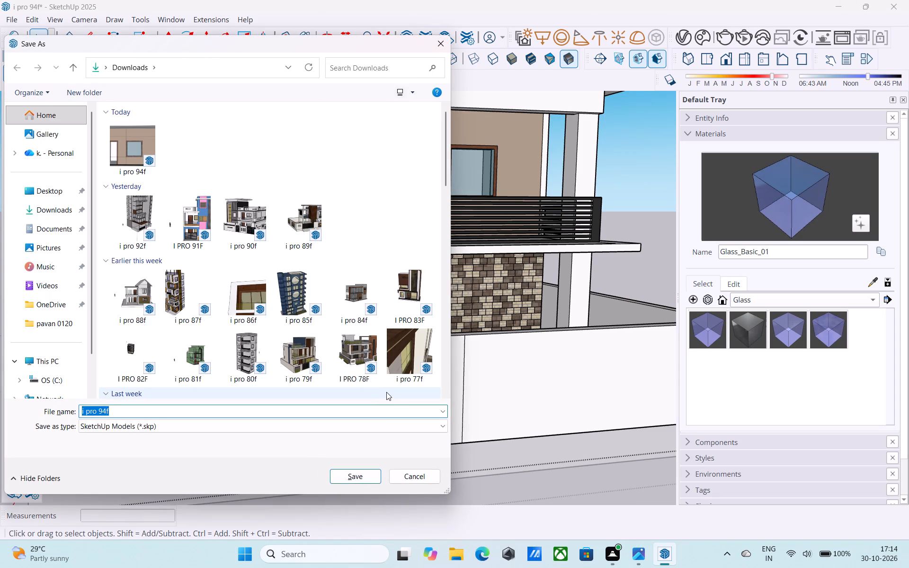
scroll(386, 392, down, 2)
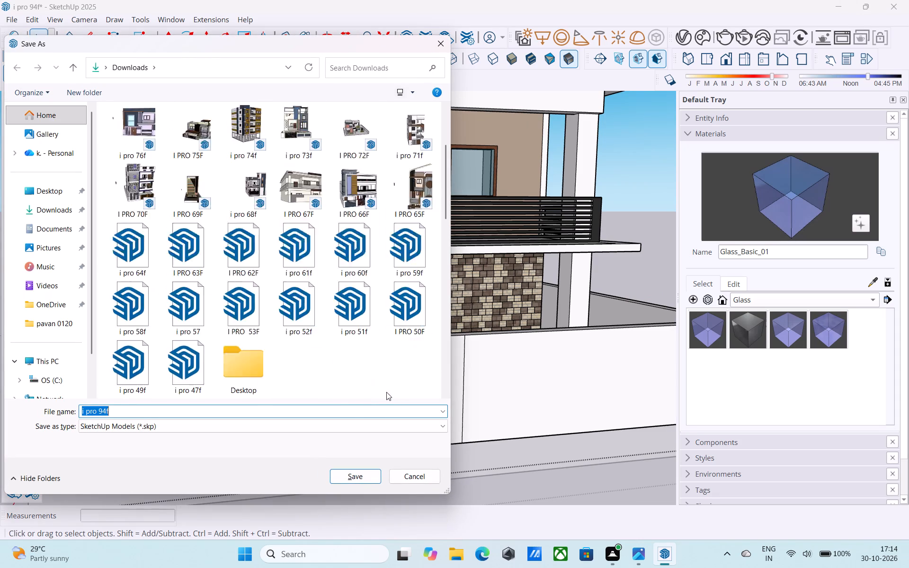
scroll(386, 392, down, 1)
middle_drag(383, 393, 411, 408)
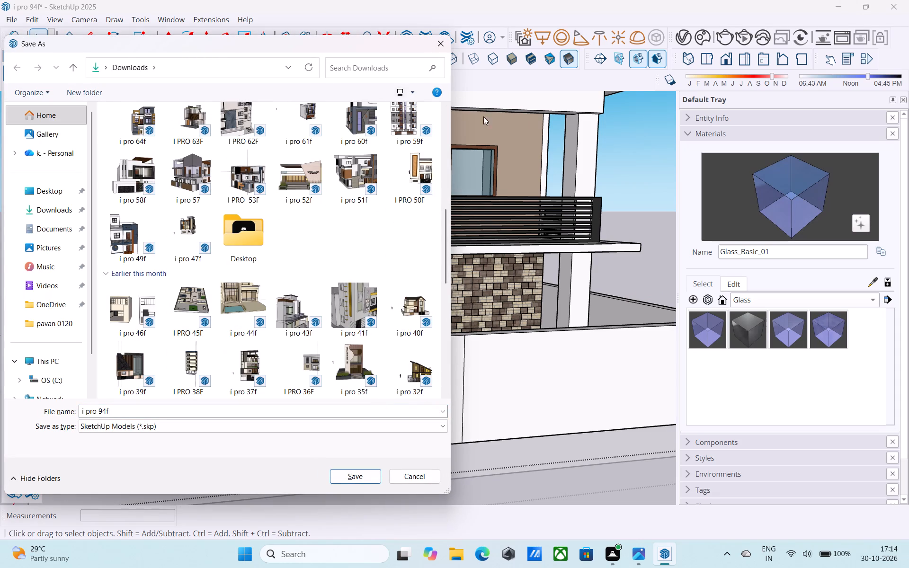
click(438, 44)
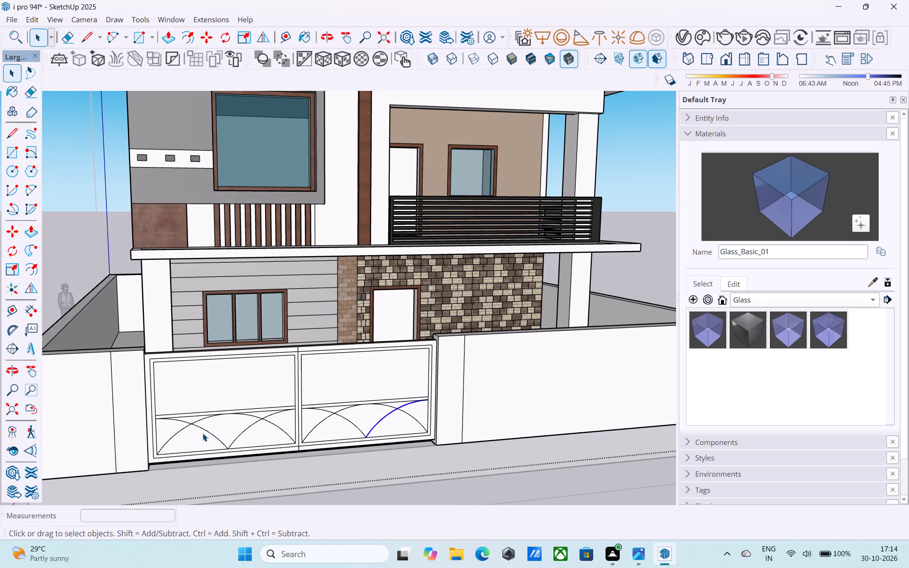
Offset the outline of the left leaf's outer pointed-arch face inward by 1".
scroll(193, 444, up, 4)
click(191, 441)
scroll(187, 441, up, 6)
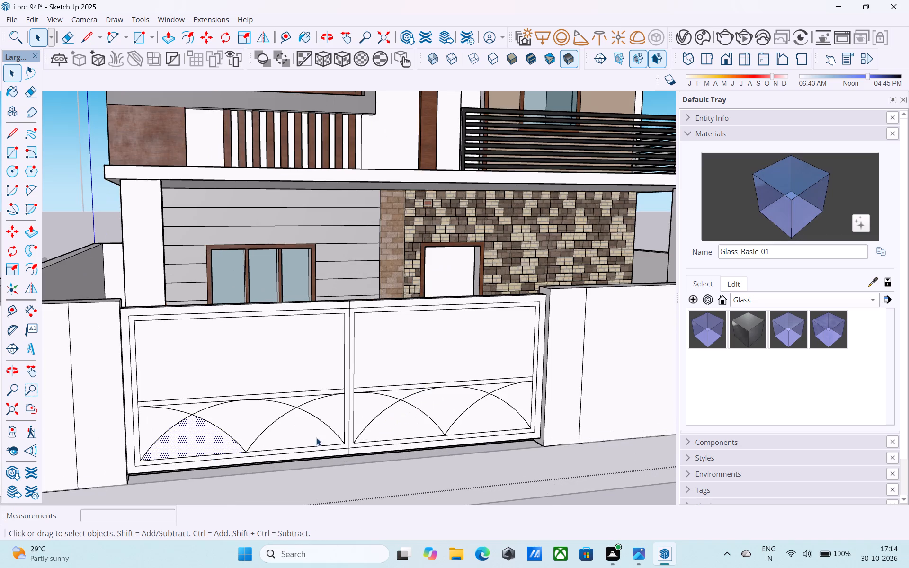
scroll(321, 429, down, 4)
middle_drag(316, 426, 327, 433)
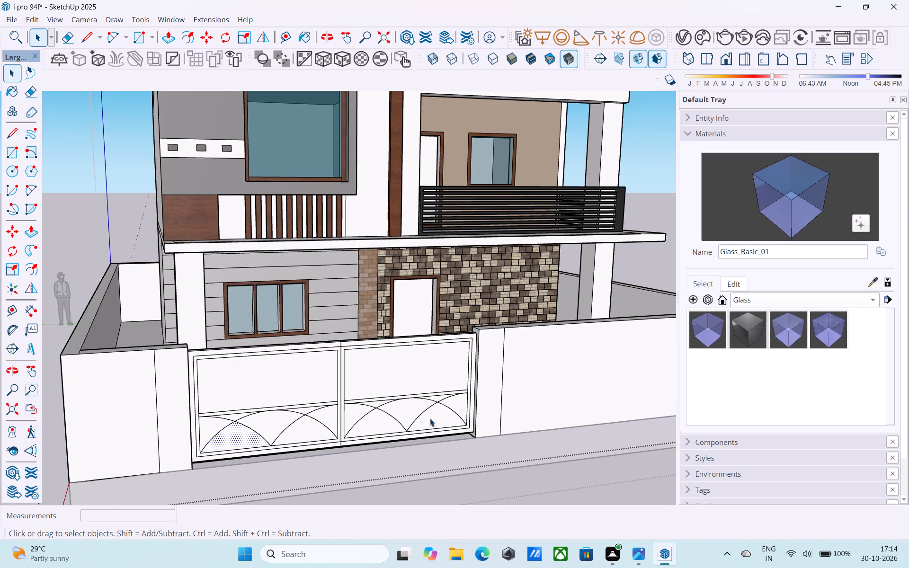
scroll(444, 419, down, 4)
middle_drag(443, 418, 450, 430)
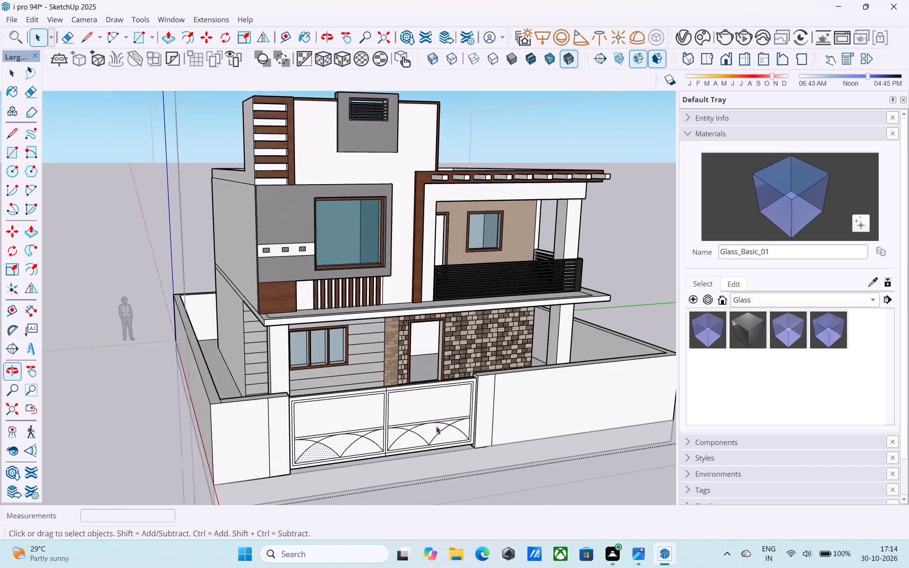
scroll(352, 431, up, 8)
key(f)
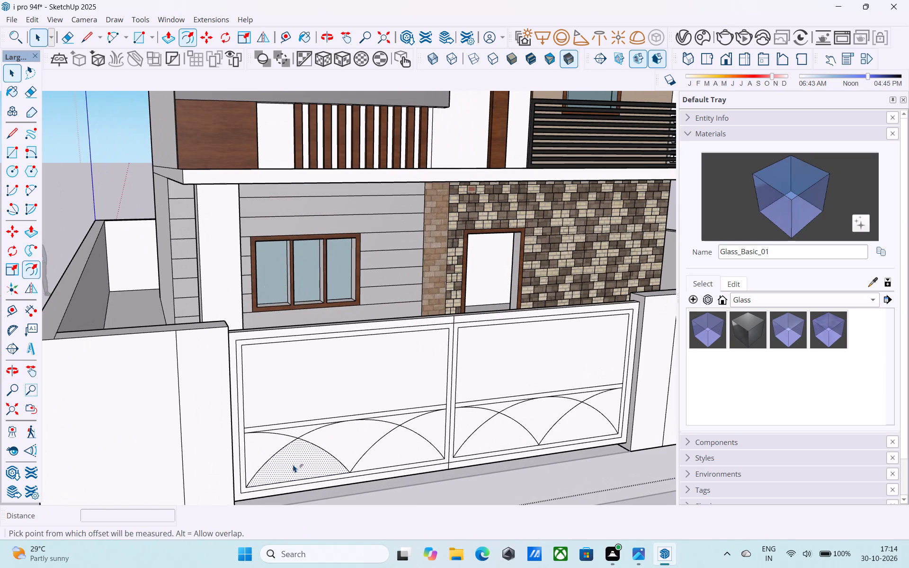
click(293, 464)
shift+middle_drag(299, 469, 293, 421)
scroll(296, 419, up, 4)
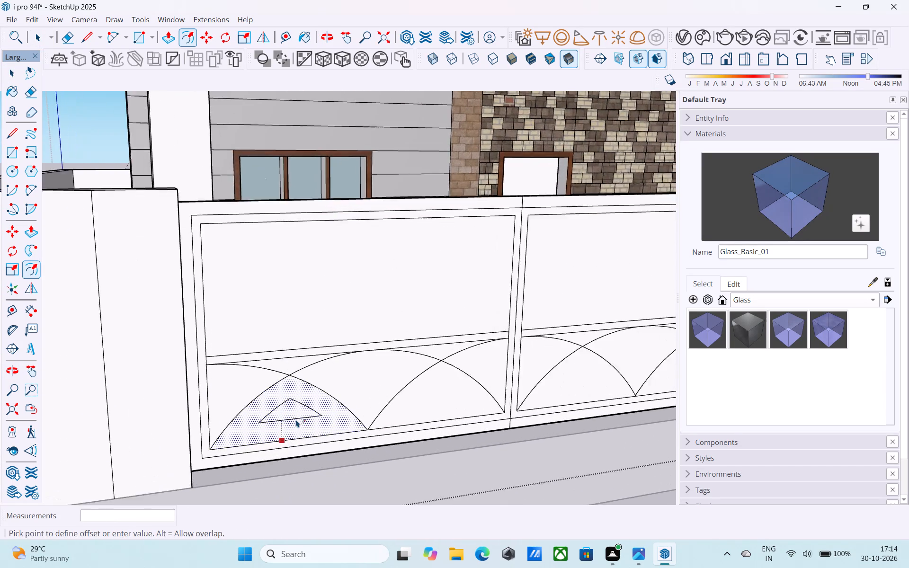
scroll(296, 419, up, 3)
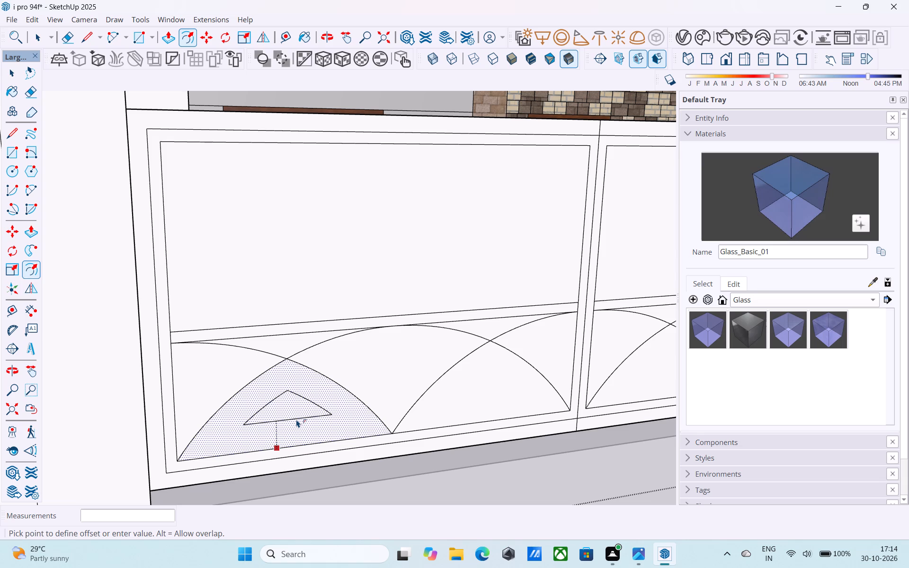
text(1")
key(Return)
key(space)
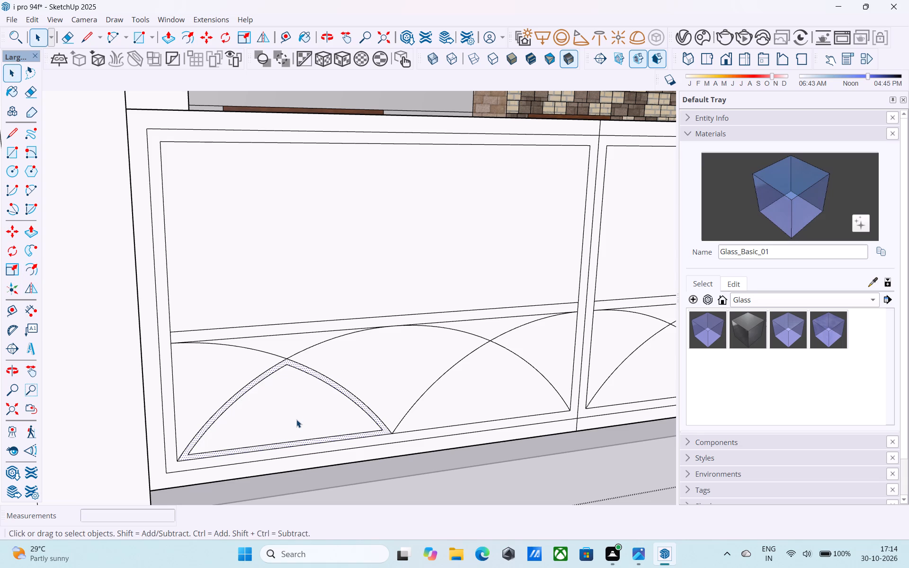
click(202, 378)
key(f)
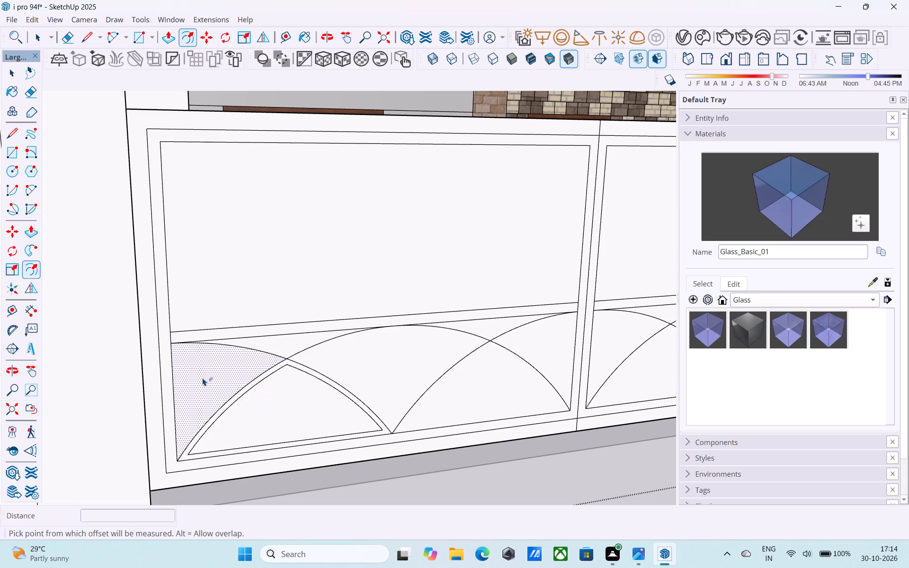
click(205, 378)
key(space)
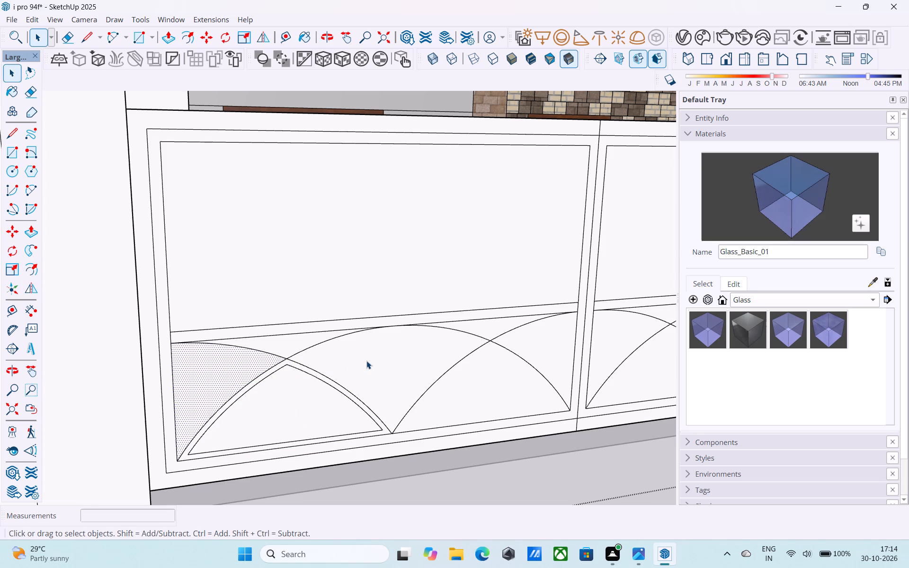
Offset the outline of the left leaf's central face, under the full arc's peak, inward by 1".
click(366, 361)
key(f)
click(366, 361)
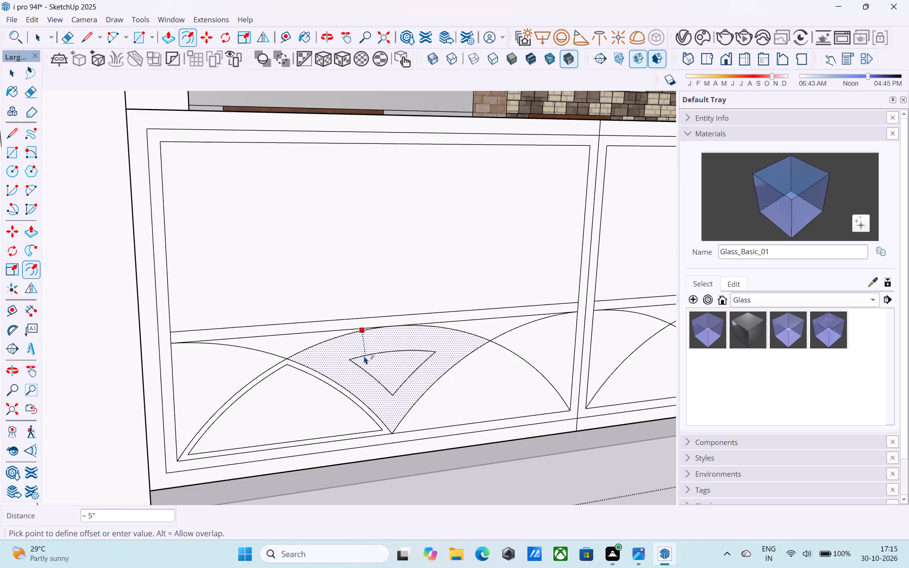
text(1")
key(Return)
key(space)
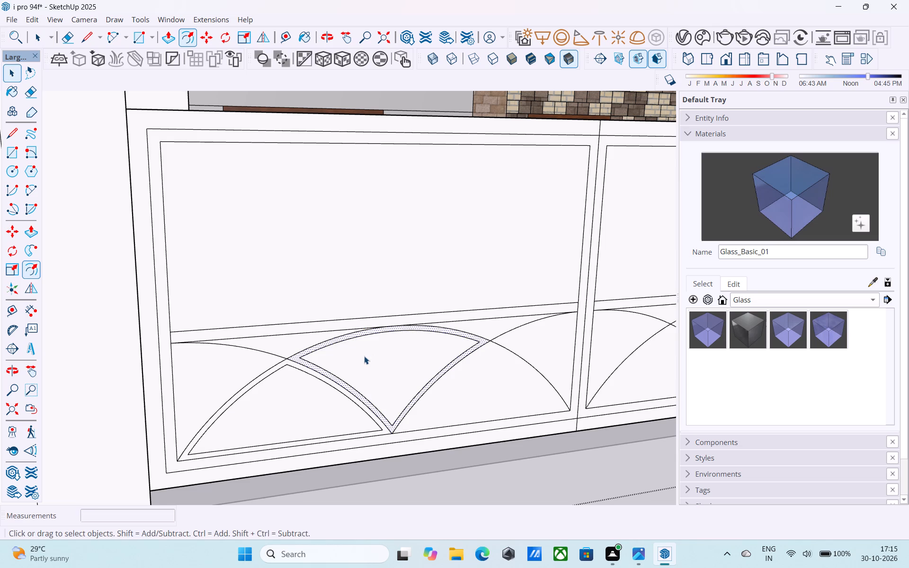
Offset the outline of the left leaf's inner pointed-arch face, nearest the gate's centre, inward by 1".
click(454, 412)
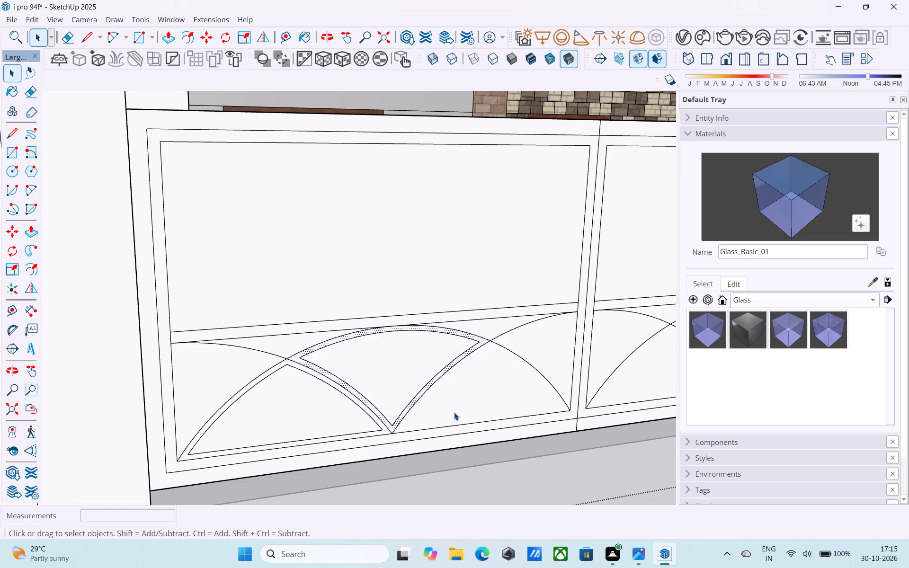
key(f)
click(454, 412)
text(1")
key(Return)
key(space)
Offset the left leaf's inner corner face, between the arcs and the centre stile, inward by 1".
scroll(454, 406, down, 1)
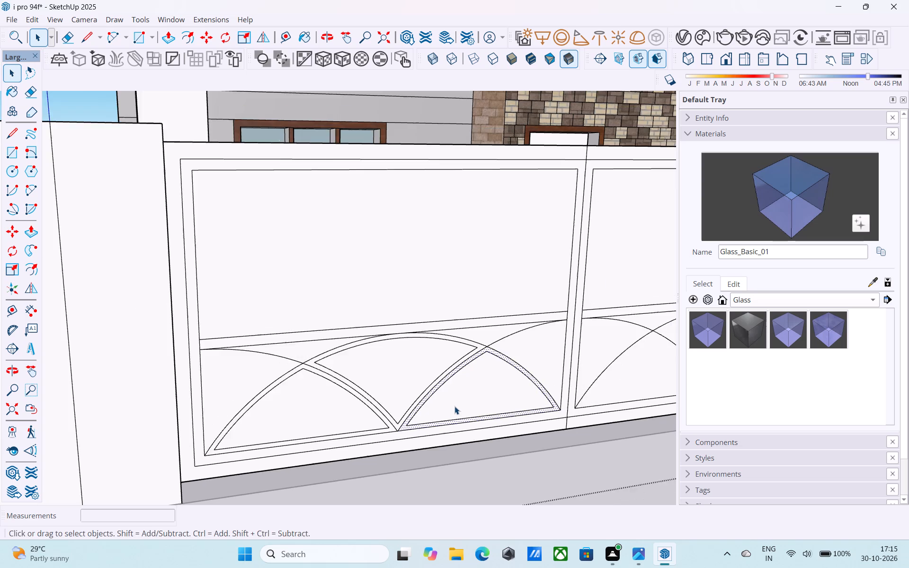
middle_drag(454, 406, 300, 411)
click(394, 348)
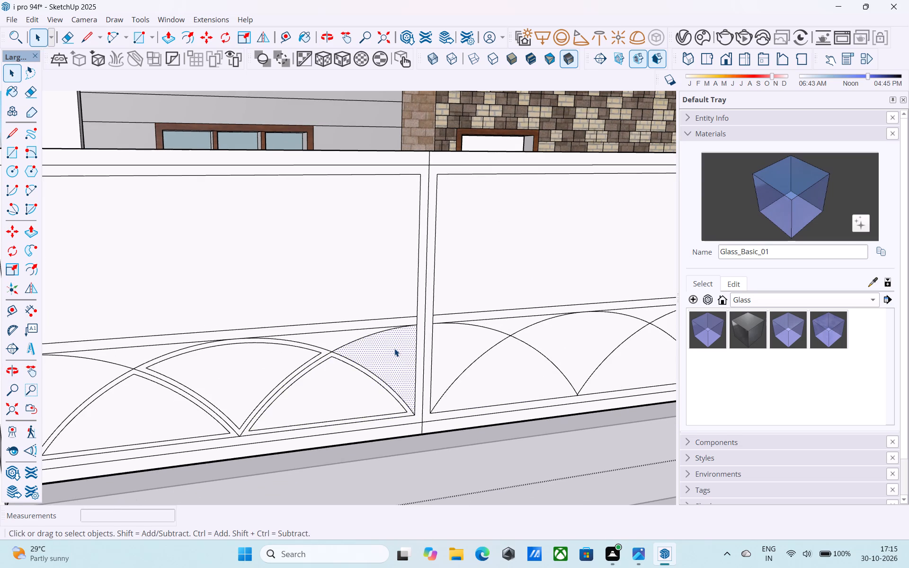
scroll(394, 348, up, 1)
key(f)
click(394, 348)
text(1")
key(Return)
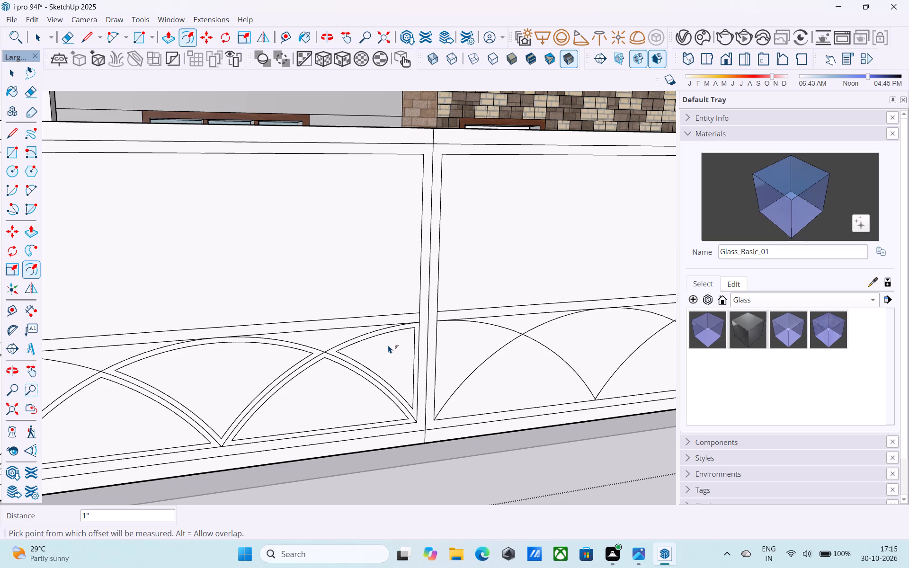
Offset the outline of the right leaf's inner pointed-arch face, beside the centre stile, inward by 1".
scroll(388, 345, down, 8)
middle_drag(410, 332, 389, 318)
middle_drag(378, 250, 366, 230)
scroll(372, 236, down, 4)
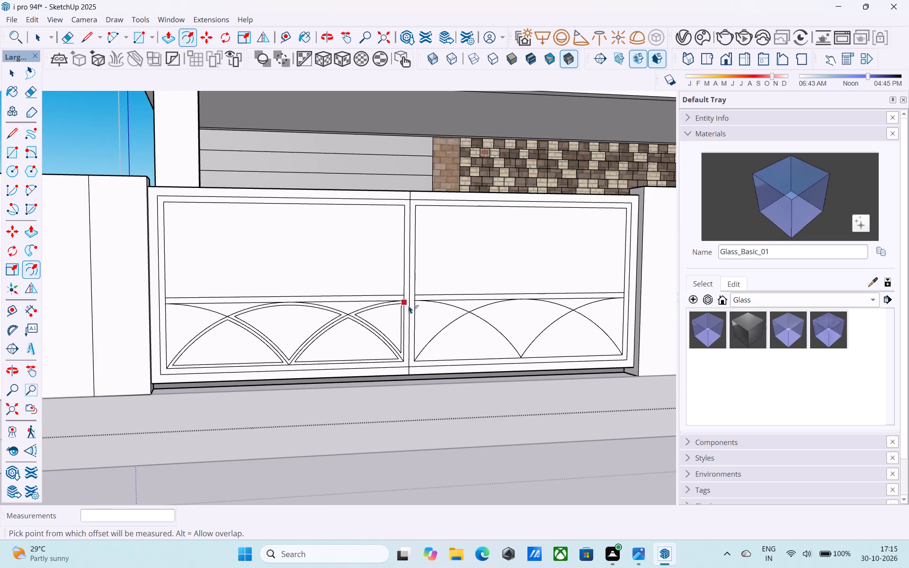
scroll(442, 344, up, 5)
key(space)
scroll(442, 344, down, 5)
middle_drag(442, 344, 449, 331)
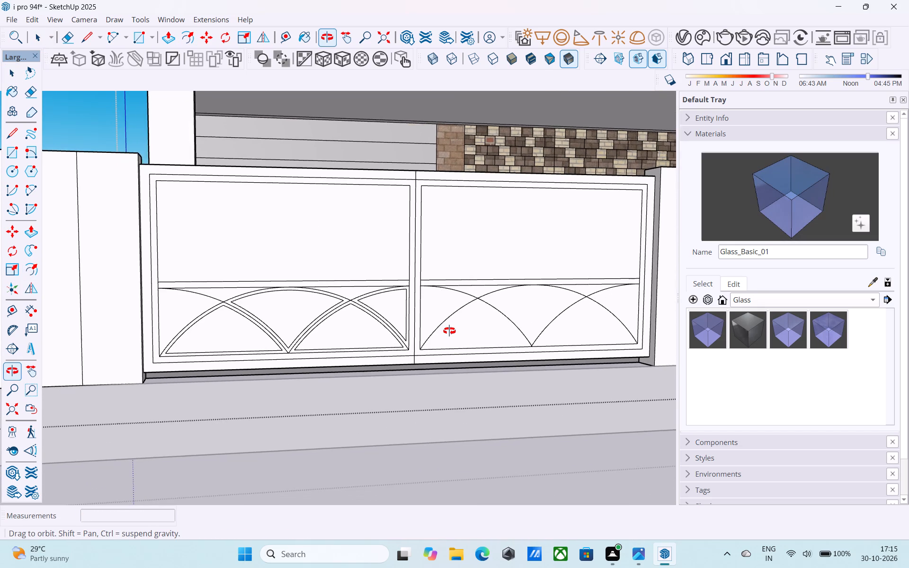
middle_drag(449, 331, 332, 343)
shift+middle_drag(517, 377, 476, 348)
click(434, 319)
scroll(434, 319, up, 3)
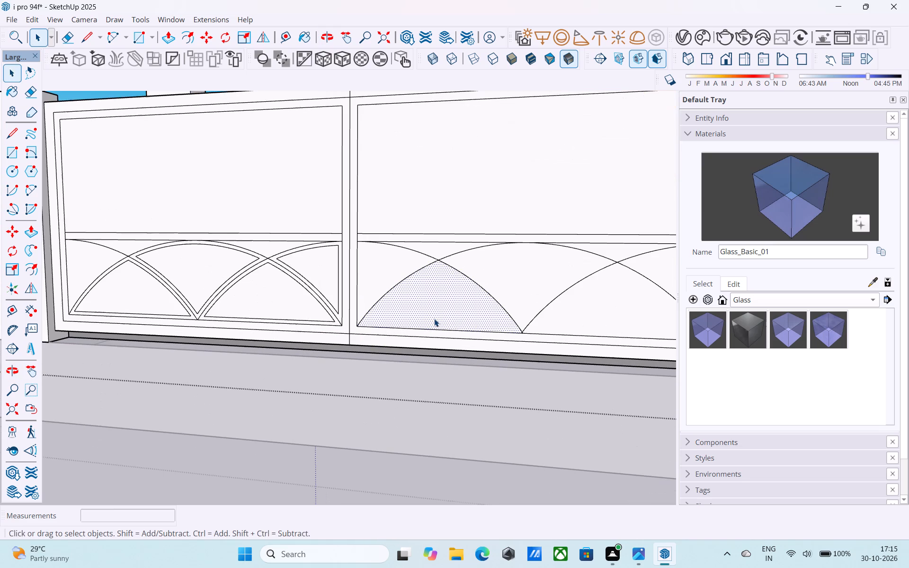
key(f)
click(432, 313)
key(1)
key(shift+quotedbl)
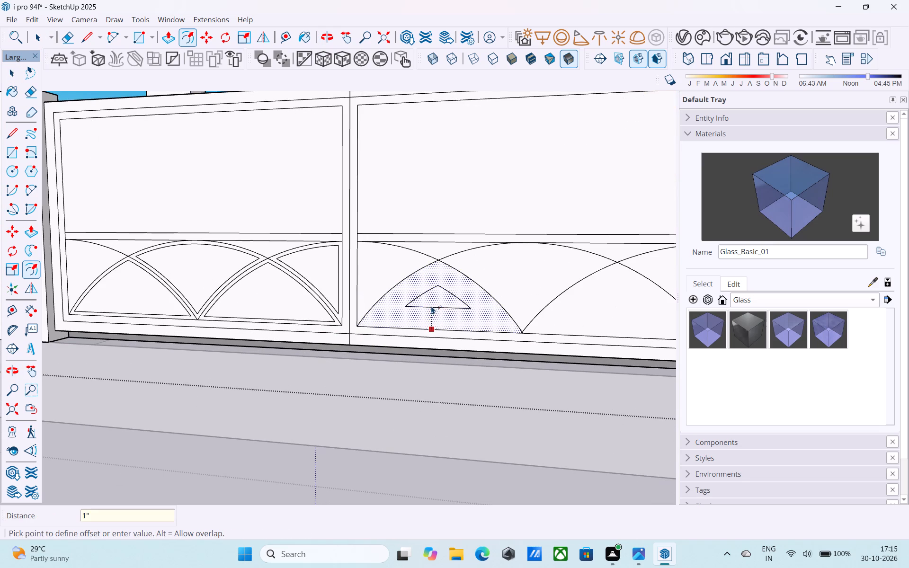
key(Return)
key(space)
Offset the outline of the right leaf's central face, under the full arc's peak, inward by 1".
click(502, 282)
key(f)
click(502, 282)
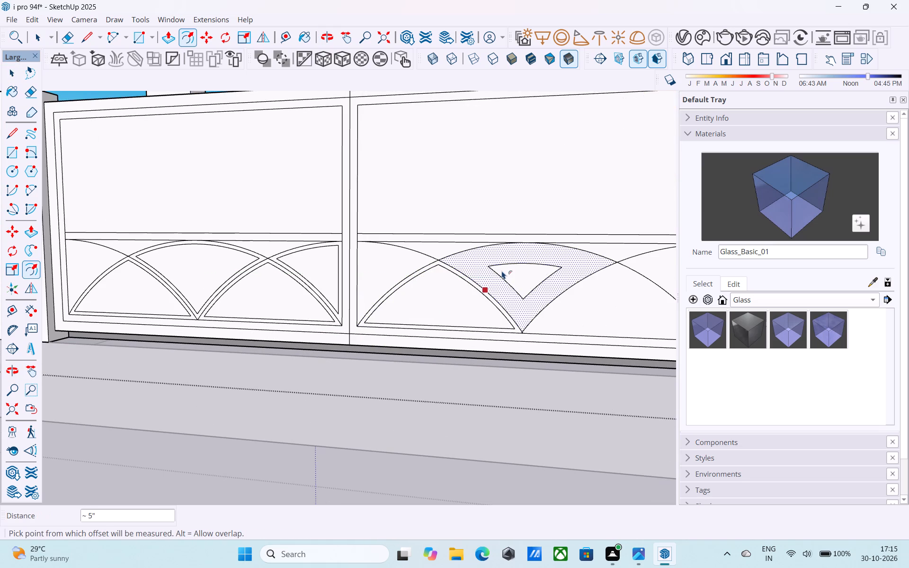
text(1")
key(Return)
key(space)
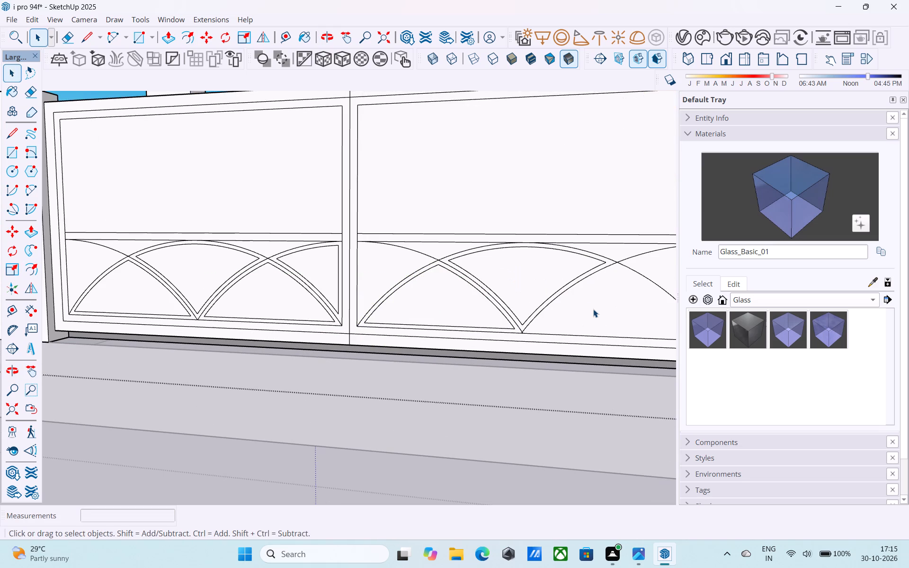
Offset the outline of the right leaf's outer pointed-arch face inward.
click(593, 309)
key(f)
click(593, 309)
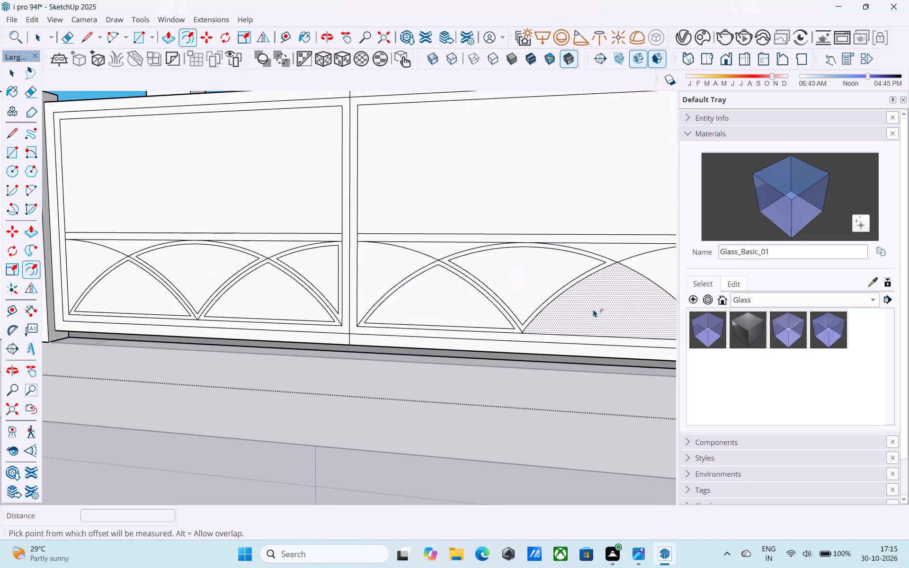
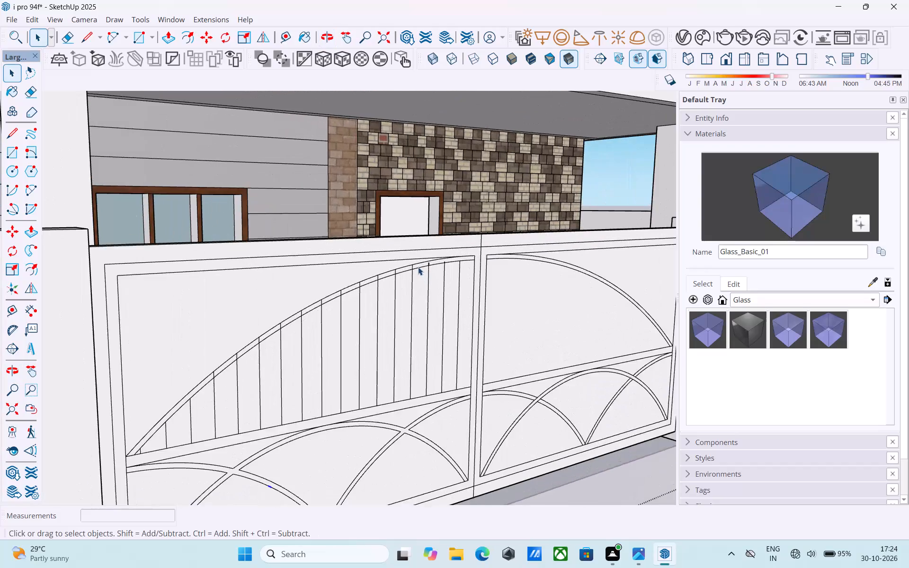
Erase the ends of the vertical bar lines that cross the left leaf's upper arch band, along its lower outer part.
scroll(420, 270, down, 2)
middle_drag(420, 270, 370, 282)
key(e)
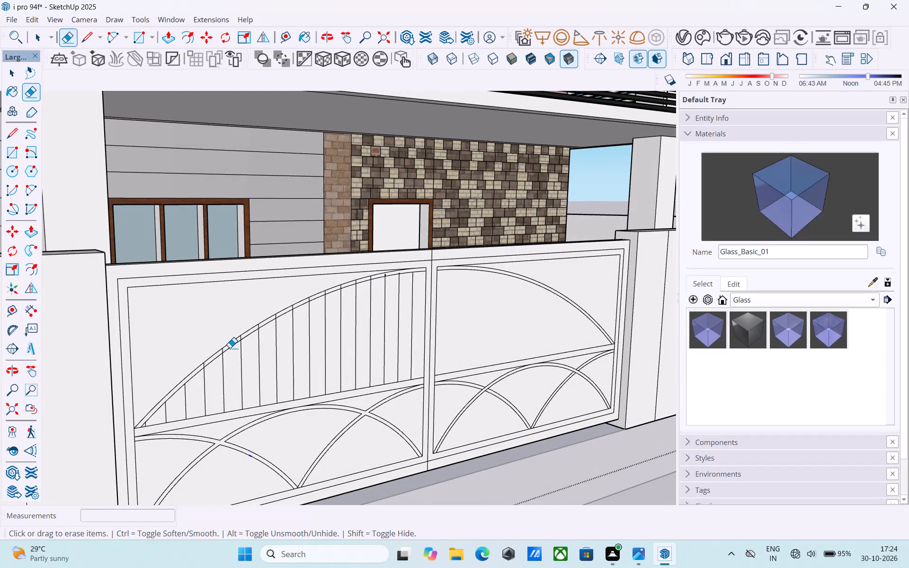
scroll(229, 352, up, 12)
drag(194, 370, 186, 373)
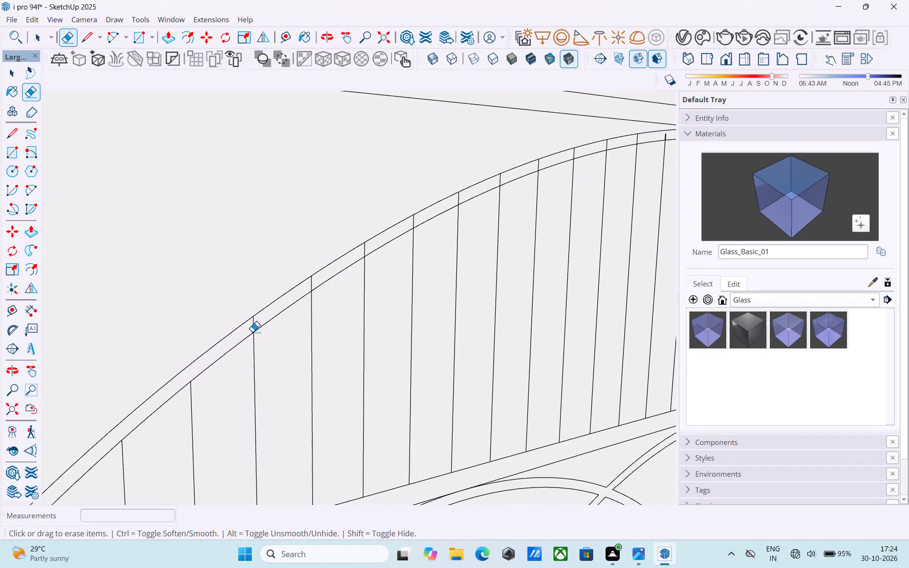
scroll(250, 328, up, 5)
drag(253, 325, 263, 321)
click(351, 258)
scroll(358, 256, down, 3)
middle_drag(358, 256, 276, 296)
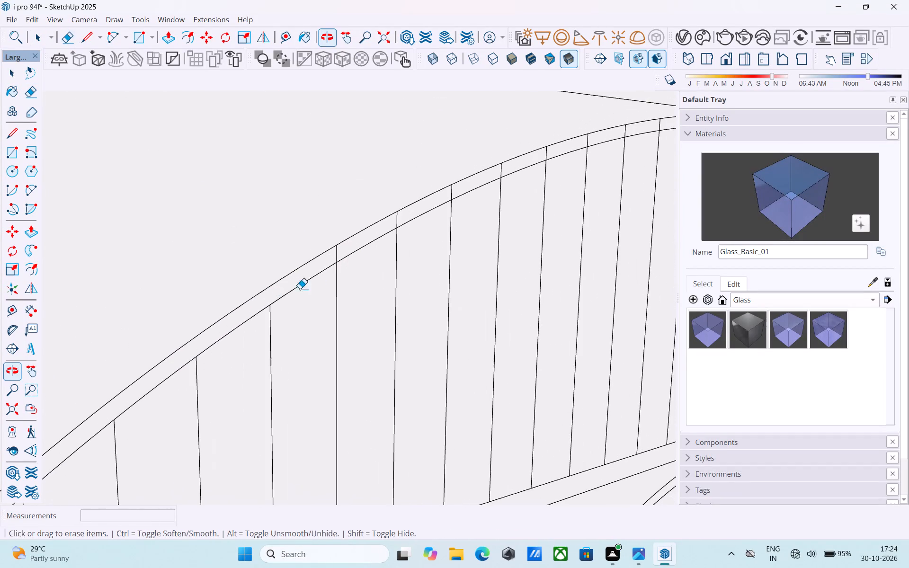
click(338, 255)
middle_drag(338, 255, 203, 313)
scroll(287, 270, up, 7)
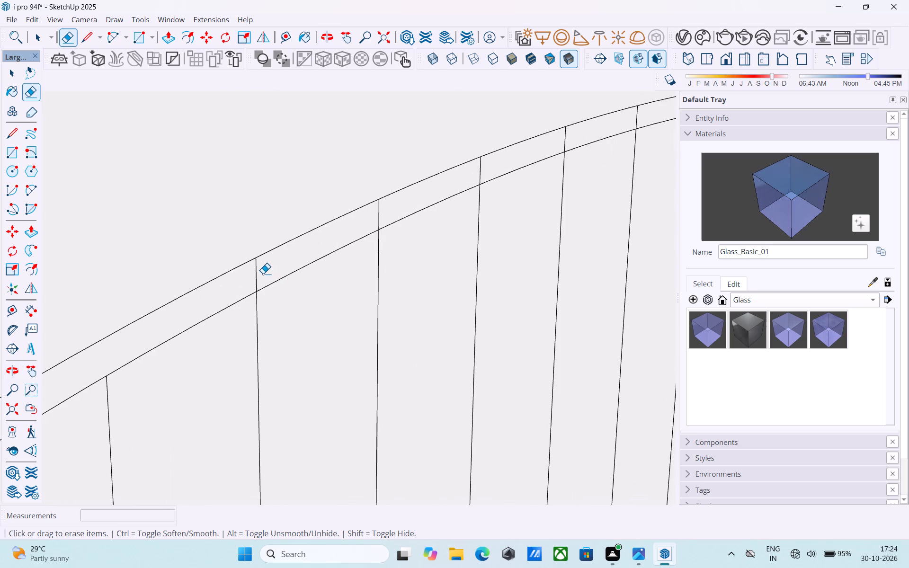
drag(262, 273, 253, 275)
scroll(364, 238, down, 1)
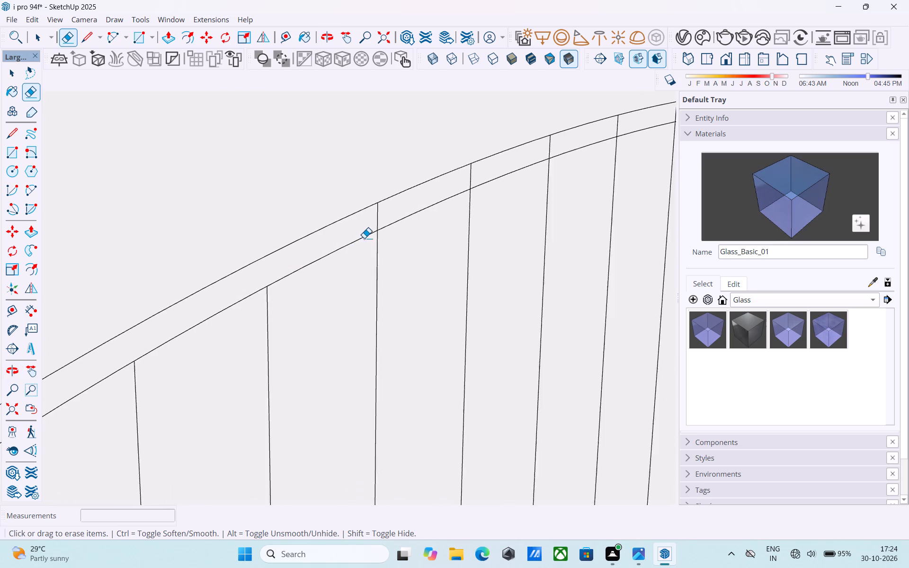
Erase the bar-line ends crossing the middle stretch of the left leaf's upper arch band.
shift+middle_drag(363, 237, 331, 249)
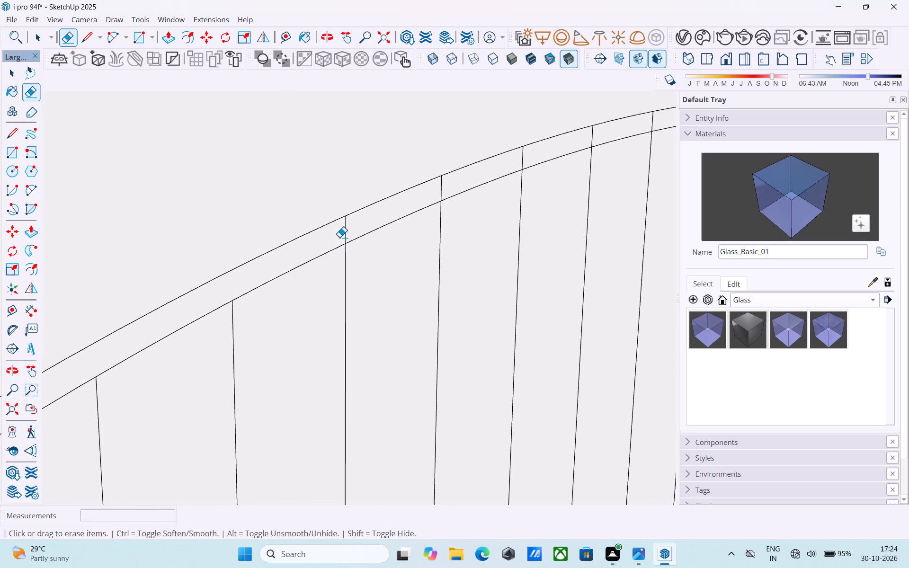
scroll(349, 232, up, 3)
drag(349, 232, 343, 233)
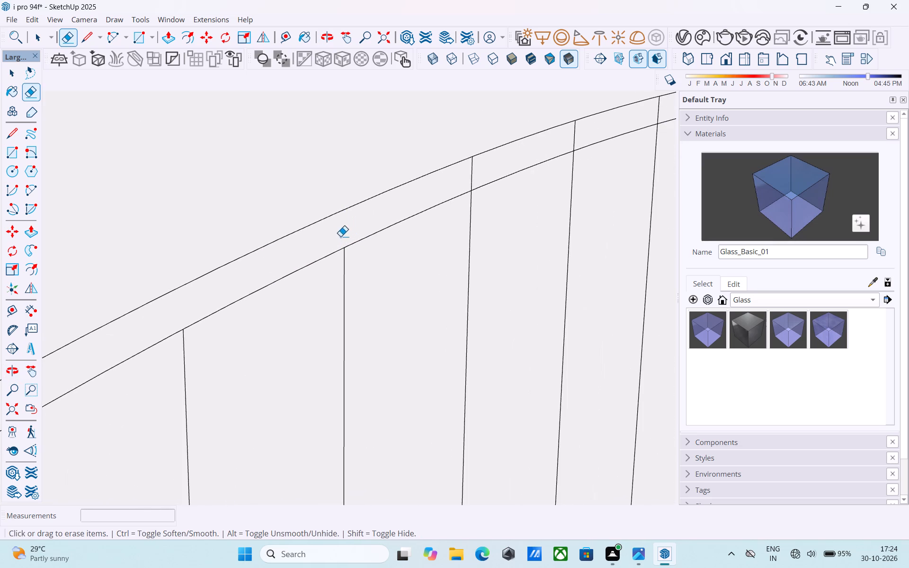
drag(472, 181, 466, 177)
scroll(390, 220, down, 10)
scroll(462, 191, up, 9)
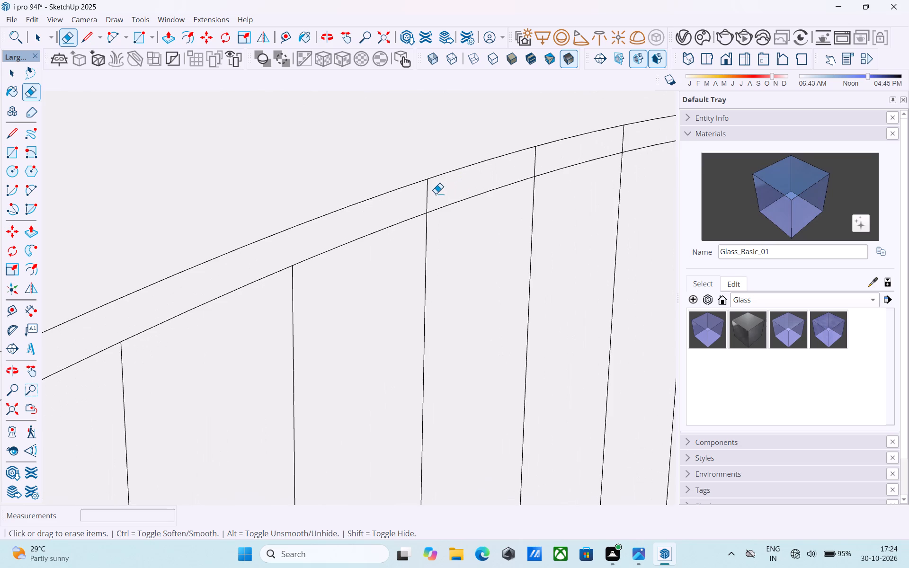
drag(430, 195, 417, 198)
scroll(350, 212, down, 10)
scroll(443, 198, up, 5)
drag(434, 186, 424, 181)
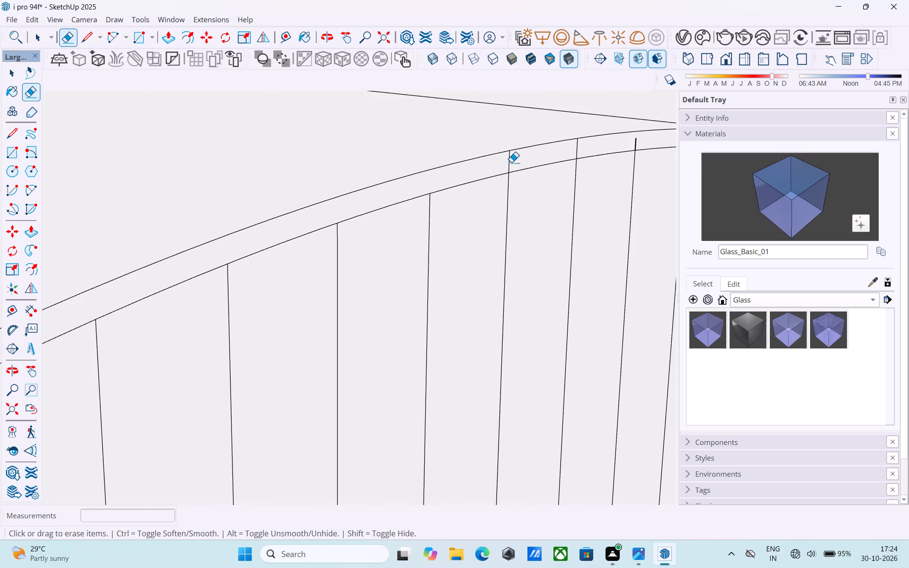
Erase the remaining bar-line ends crossing the left leaf's upper arch band near its peak, beside the centre stile.
click(511, 162)
scroll(432, 197, down, 4)
scroll(486, 179, up, 6)
drag(481, 171, 488, 170)
scroll(410, 193, down, 7)
scroll(325, 208, up, 1)
scroll(323, 209, down, 1)
scroll(515, 170, up, 5)
drag(480, 169, 467, 174)
drag(558, 161, 544, 166)
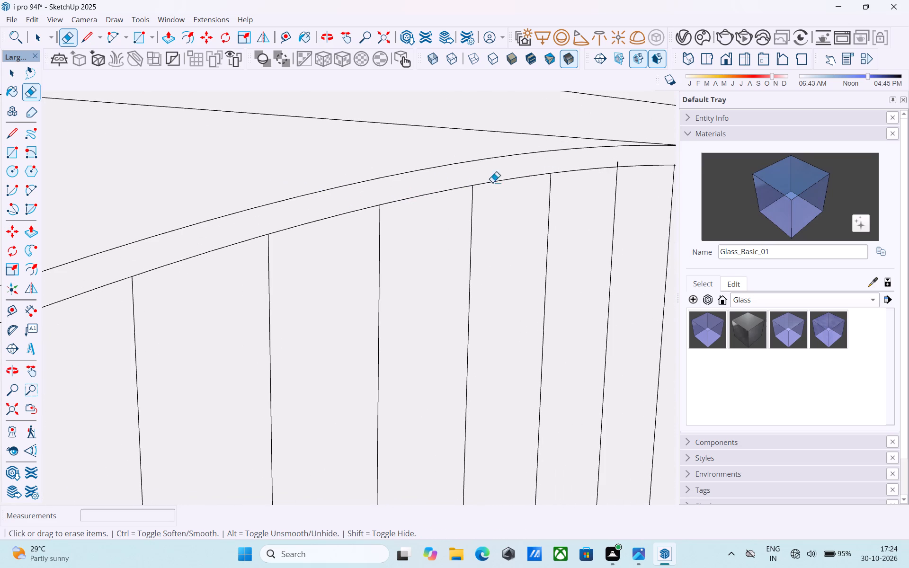
scroll(439, 189, down, 8)
scroll(545, 167, up, 15)
click(512, 174)
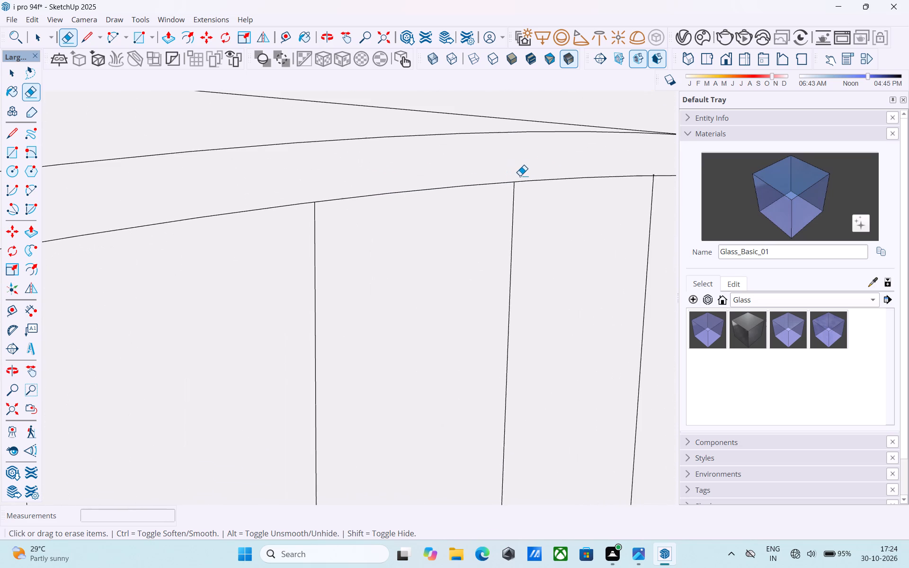
Save the model.
scroll(525, 173, down, 20)
scroll(525, 173, down, 13)
middle_drag(351, 226, 337, 223)
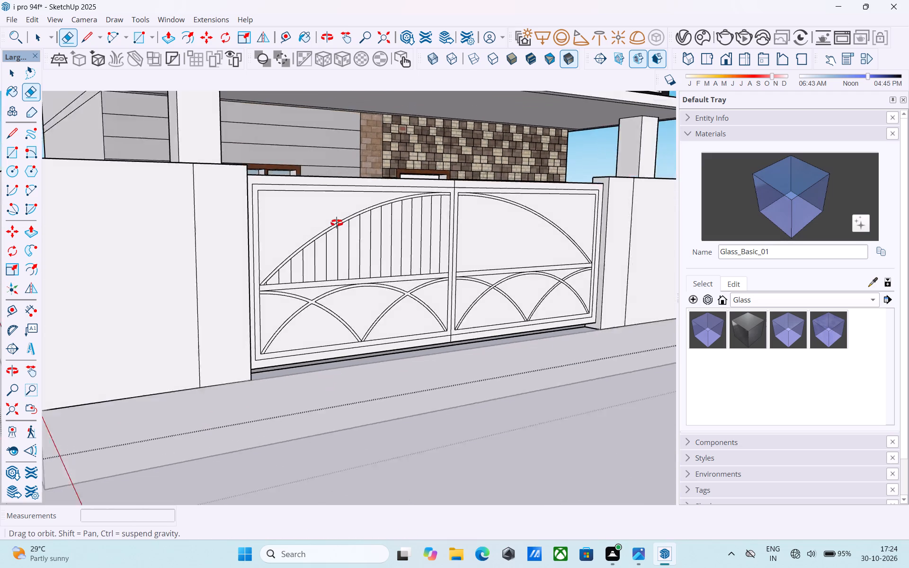
middle_drag(337, 223, 412, 258)
middle_drag(419, 246, 387, 245)
scroll(382, 231, down, 1)
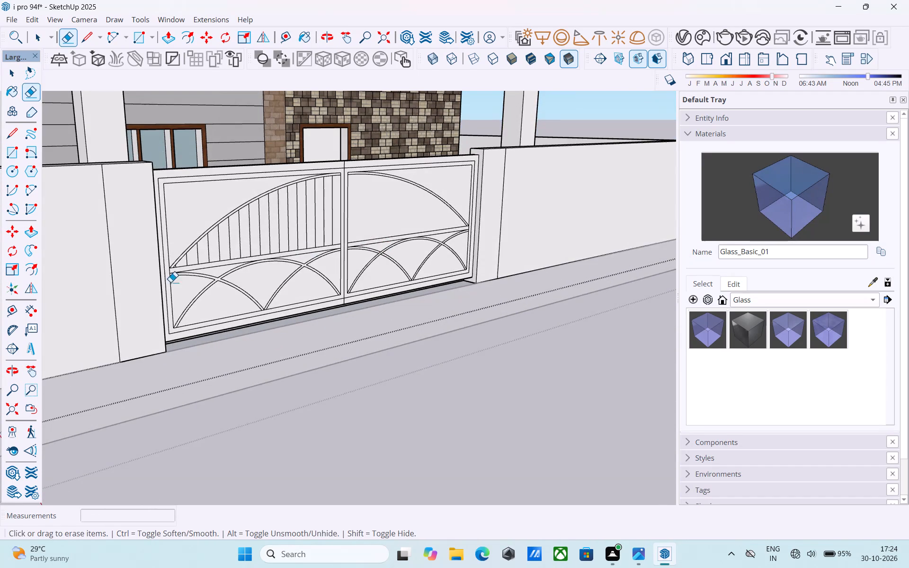
scroll(178, 285, up, 4)
key(space)
scroll(180, 263, up, 5)
shift+middle_drag(187, 247, 195, 267)
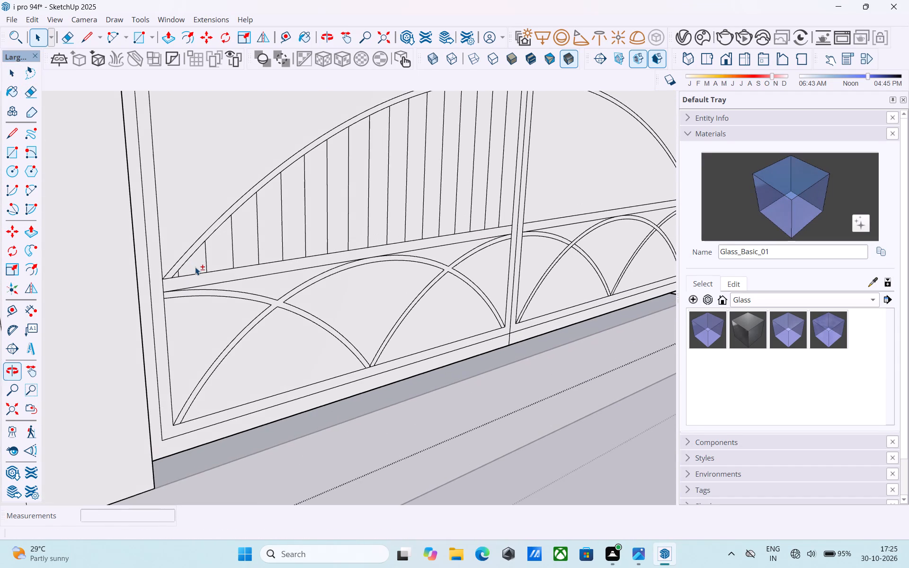
key(ctrl+s)
Mirror a copy of all the left leaf's vertical strip faces under the upper arch onto the right leaf, about the gate's centre line.
click(195, 267)
shift+click(218, 248)
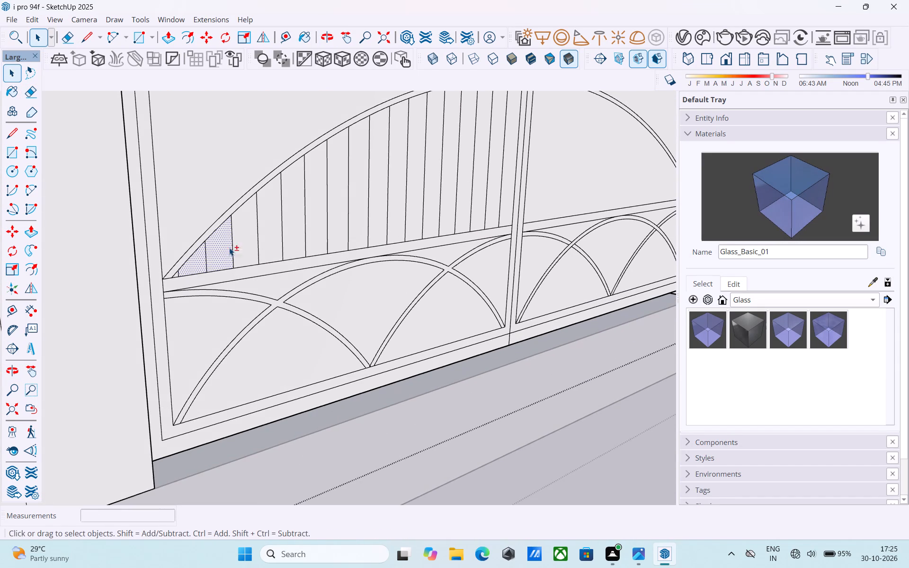
shift+click(245, 242)
shift+click(273, 231)
shift+click(293, 223)
shift+click(310, 211)
shift+middle_drag(383, 191, 361, 206)
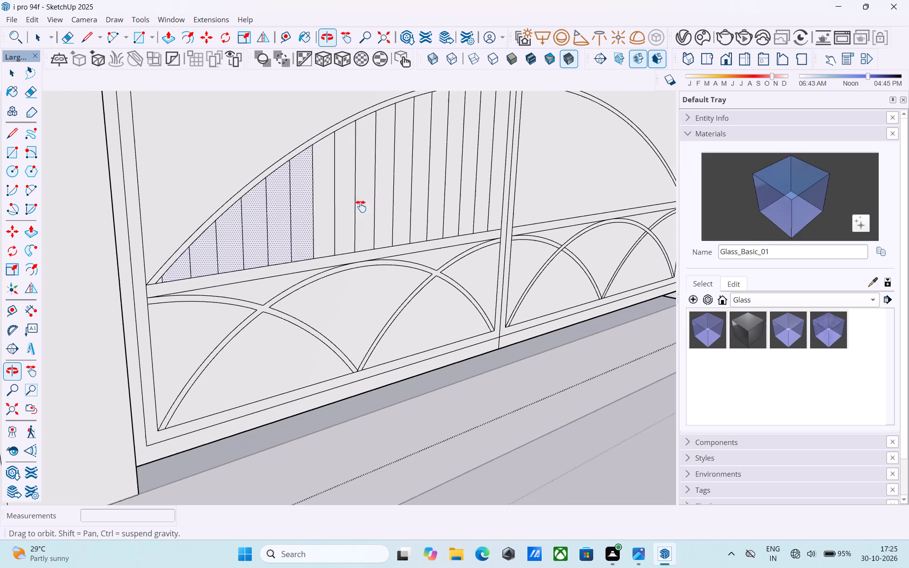
shift+middle_drag(361, 206, 322, 257)
shift+click(269, 255)
shift+click(303, 234)
shift+click(322, 218)
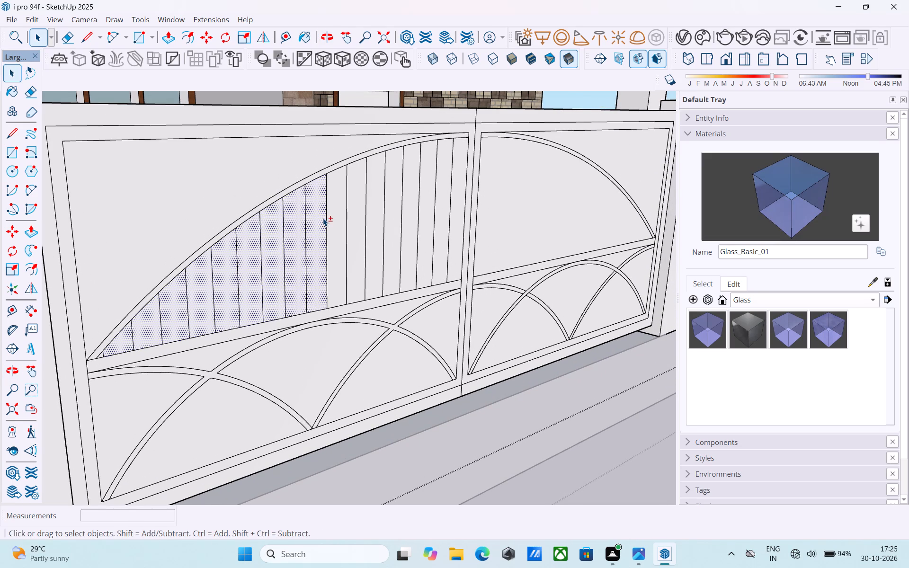
shift+click(339, 205)
shift+click(363, 195)
shift+click(371, 188)
shift+click(405, 179)
shift+click(389, 179)
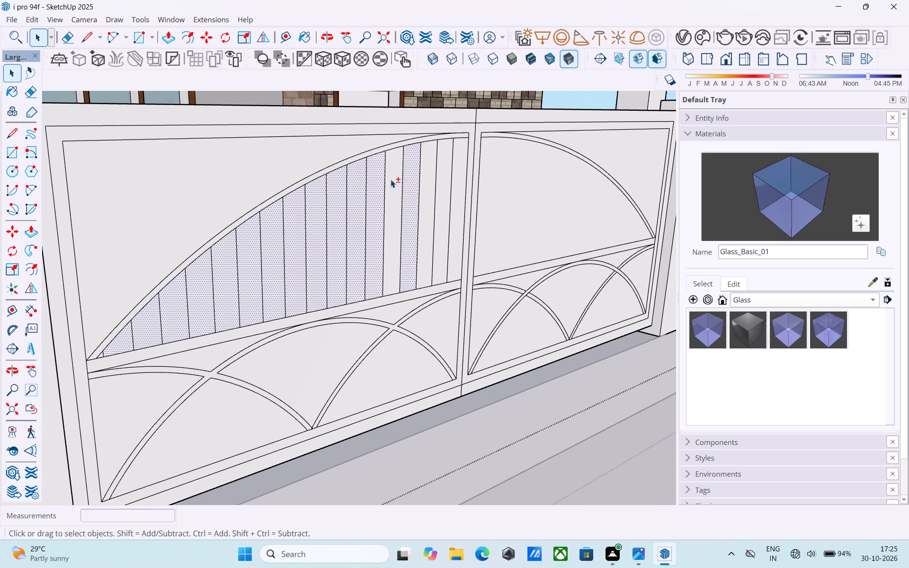
shift+click(422, 172)
shift+click(438, 169)
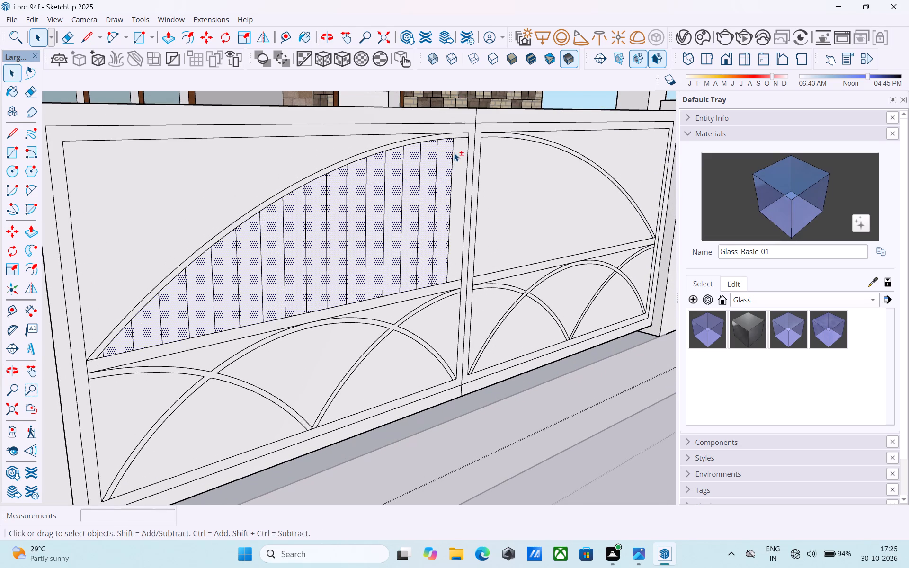
shift+click(454, 153)
shift+scroll(463, 162, down, 1)
shift+middle_drag(463, 163, 393, 163)
shift+click(388, 169)
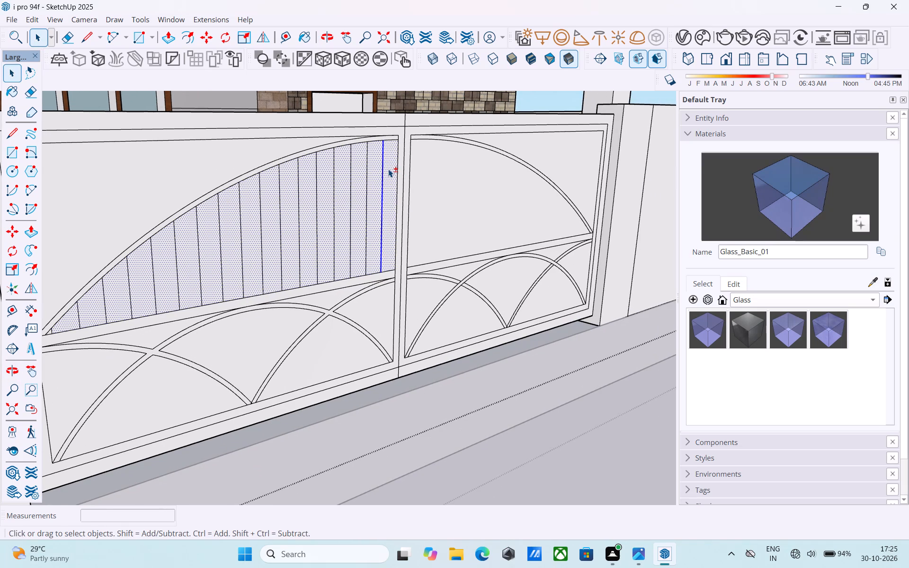
middle_drag(388, 169, 210, 162)
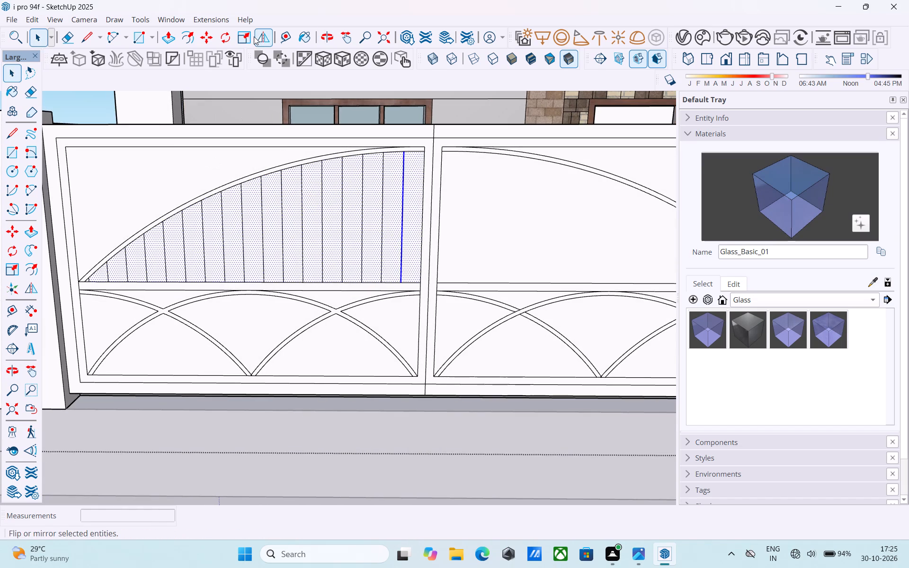
click(257, 36)
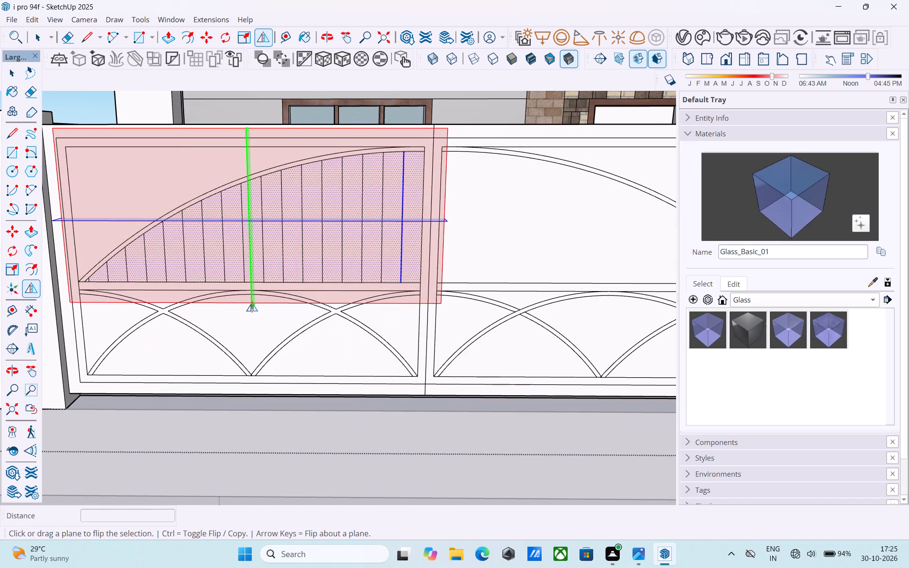
drag(252, 304, 428, 291)
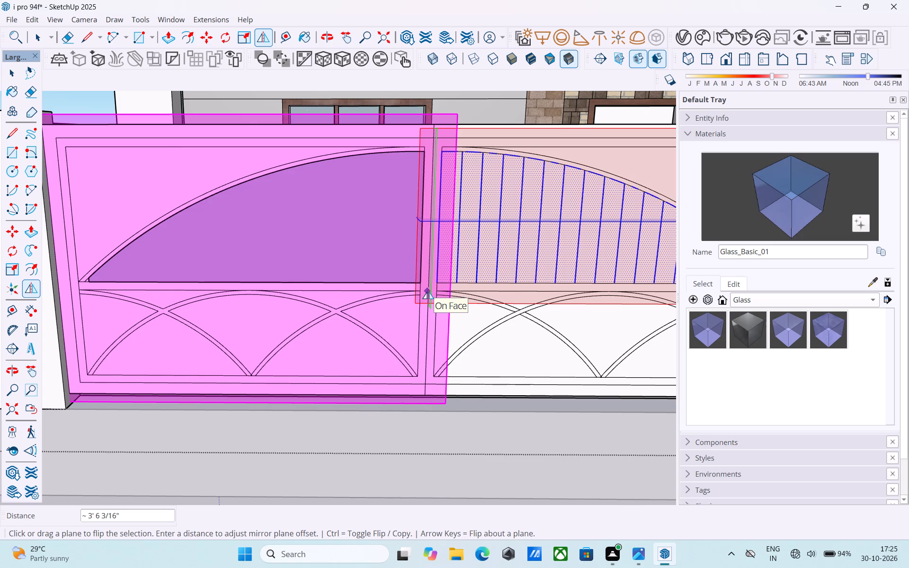
key(space)
Clear the selection and save the model.
scroll(422, 287, down, 5)
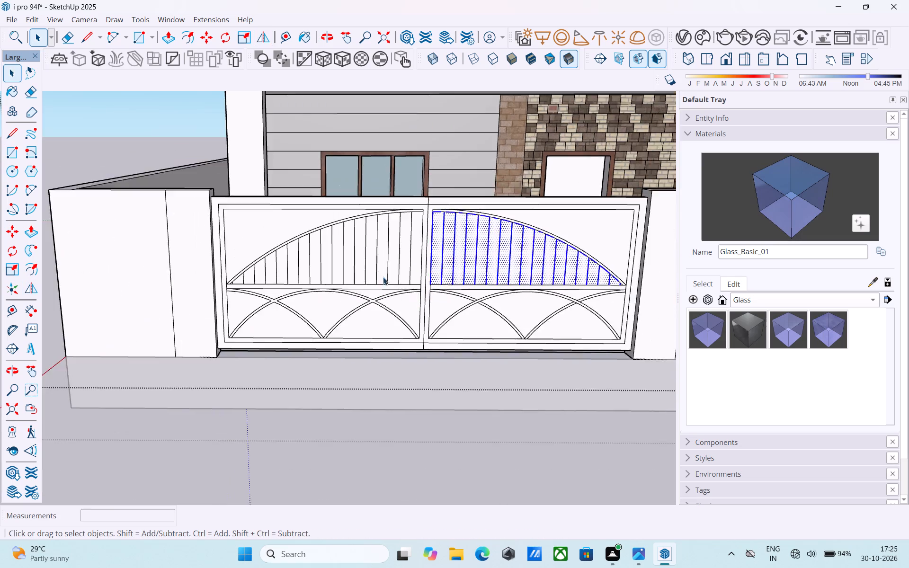
scroll(383, 277, down, 10)
click(189, 157)
scroll(377, 229, up, 7)
key(ctrl+s)
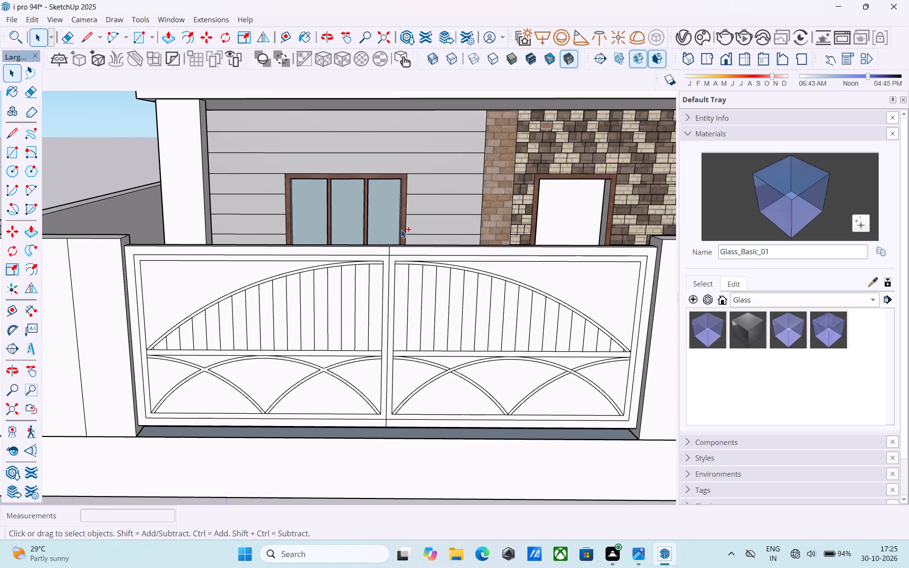
Examine the vertical bar pattern under the upper arches of both gate leaves from several angles.
scroll(404, 231, down, 4)
shift+middle_drag(404, 232, 493, 248)
scroll(348, 223, up, 6)
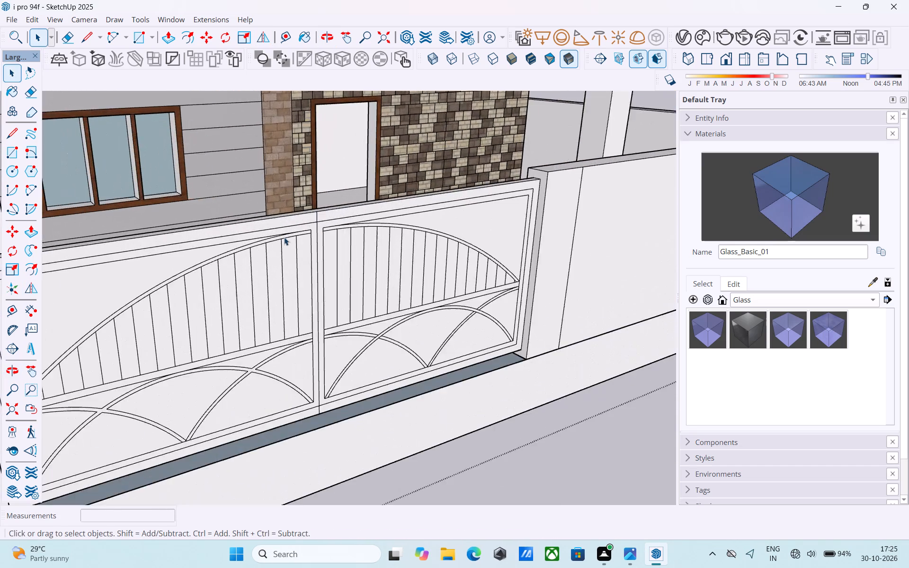
scroll(284, 237, up, 4)
shift+middle_drag(284, 237, 363, 188)
scroll(362, 189, down, 4)
shift+middle_drag(363, 200, 329, 218)
scroll(321, 258, down, 2)
middle_drag(305, 252, 335, 267)
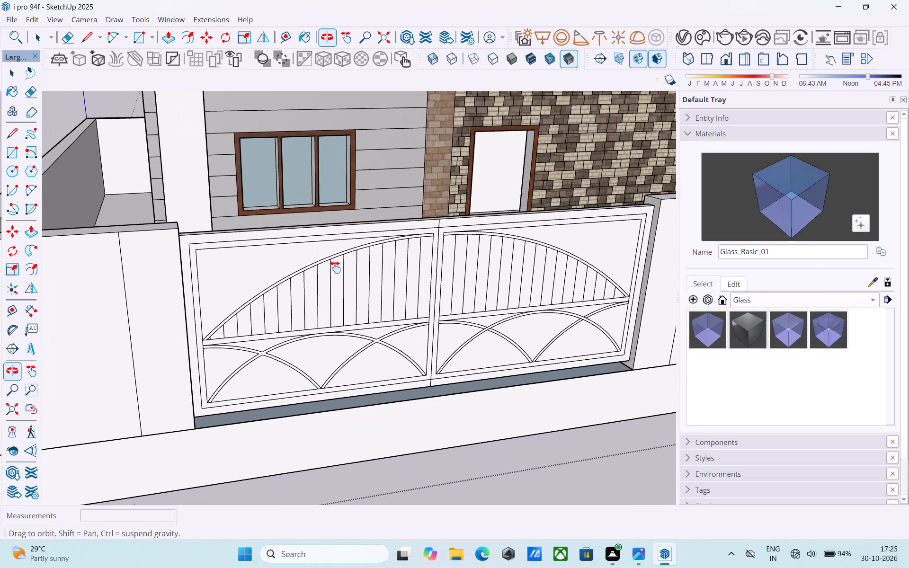
middle_drag(335, 267, 334, 267)
Draw a rectangle about 15' 4" long over the narrow gap beneath the gate, from one gate post to the other.
middle_drag(318, 390, 313, 275)
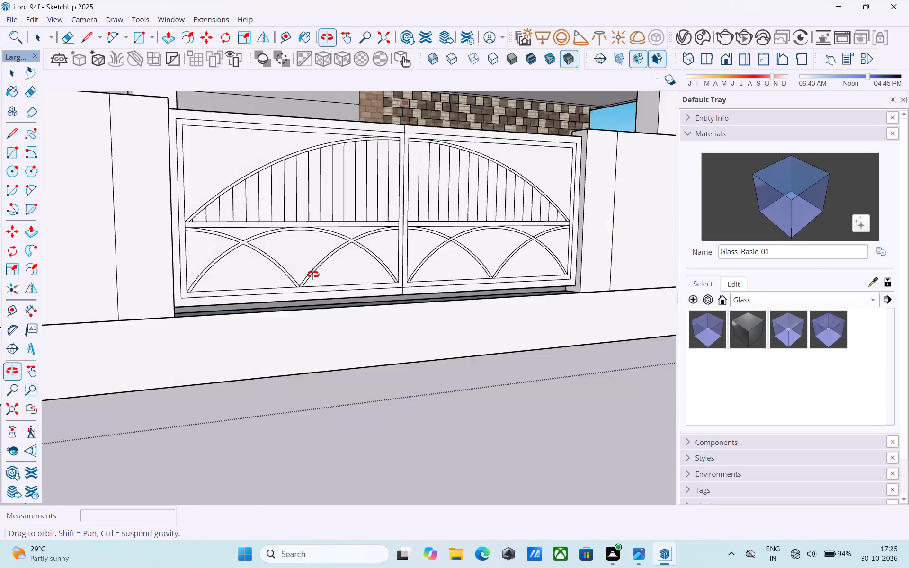
middle_drag(313, 275, 96, 343)
scroll(242, 279, up, 14)
middle_drag(246, 269, 213, 245)
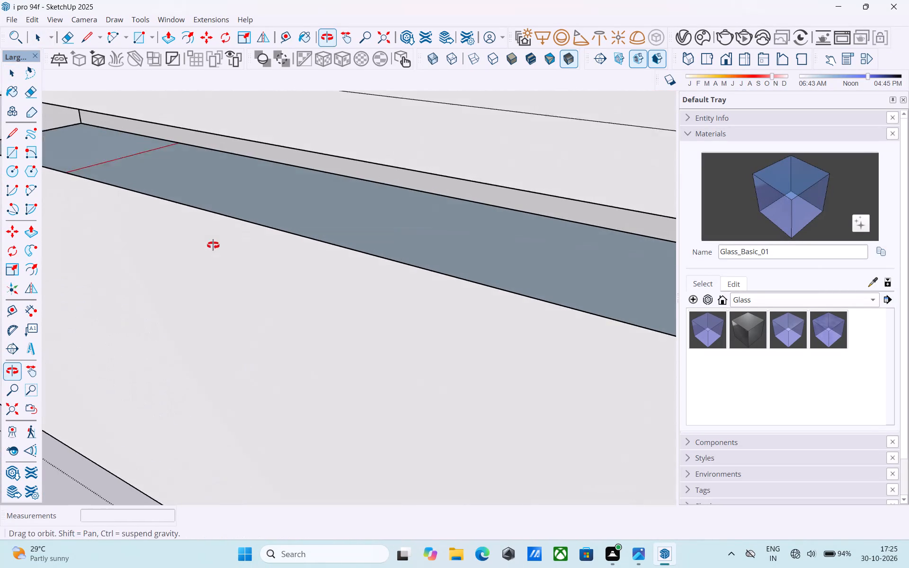
middle_drag(213, 245, 208, 244)
scroll(208, 242, down, 3)
click(209, 242)
scroll(209, 242, down, 5)
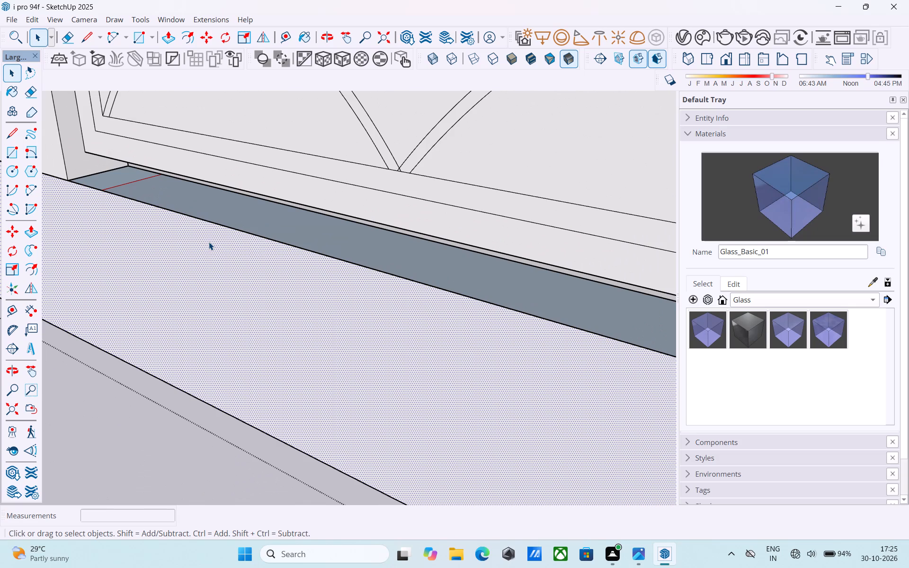
key(r)
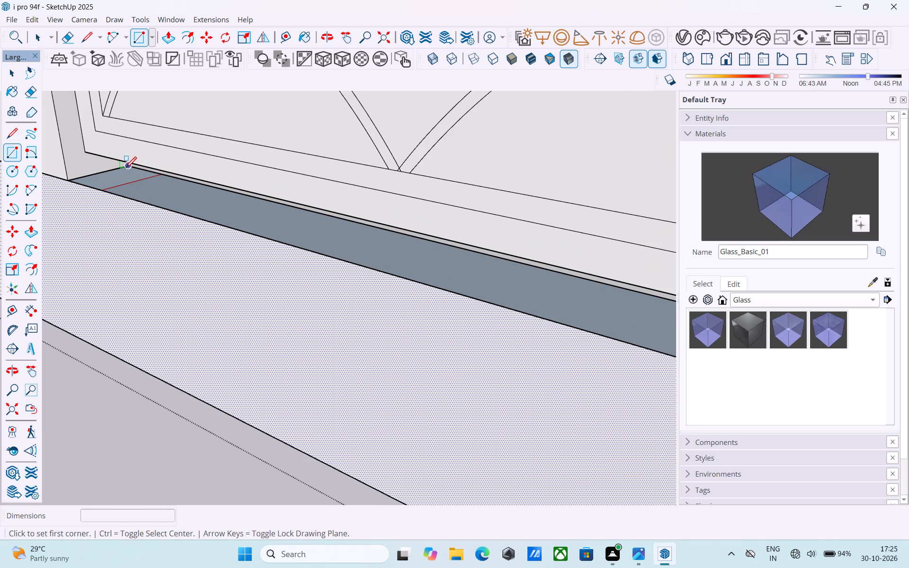
click(125, 169)
scroll(130, 171, down, 13)
middle_drag(373, 263, 630, 285)
scroll(596, 214, up, 3)
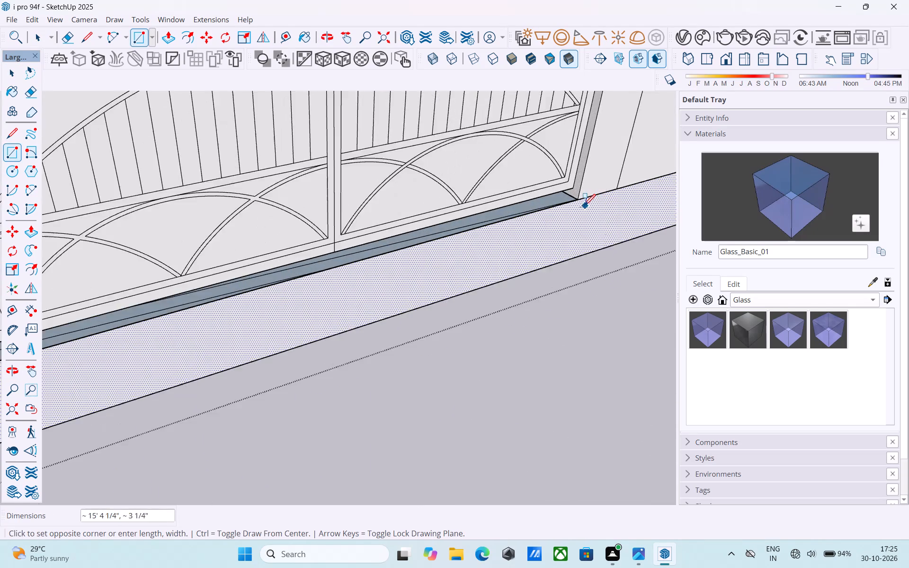
scroll(584, 206, up, 8)
click(574, 195)
scroll(574, 195, down, 9)
shift+middle_drag(576, 214, 580, 289)
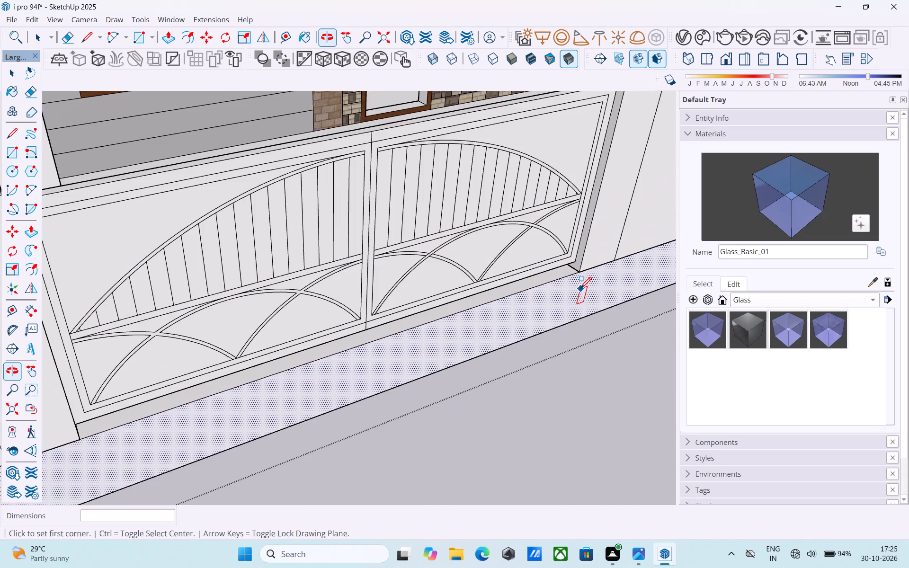
Save the model.
key(ctrl+s)
key(space)
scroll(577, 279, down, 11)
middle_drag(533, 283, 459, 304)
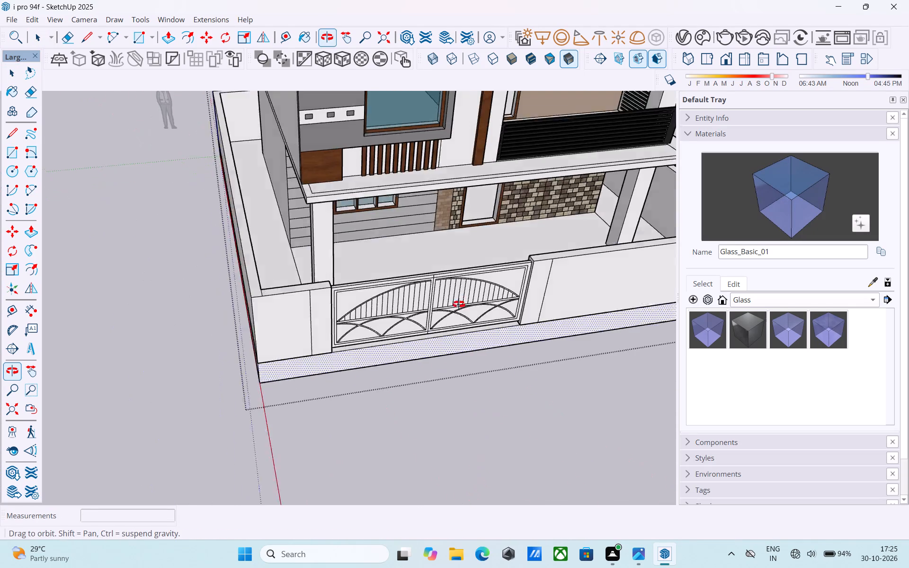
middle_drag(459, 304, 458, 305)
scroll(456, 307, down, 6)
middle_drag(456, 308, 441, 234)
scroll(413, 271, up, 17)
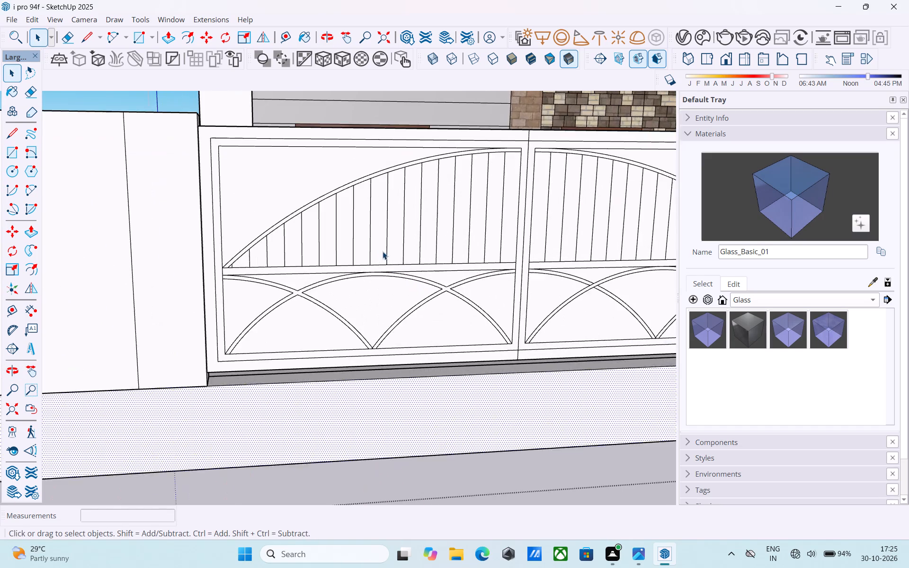
Open the front gate group for editing, at the left leaf's vertical bar pattern.
scroll(383, 251, up, 3)
shift+middle_drag(381, 286, 375, 291)
click(177, 264)
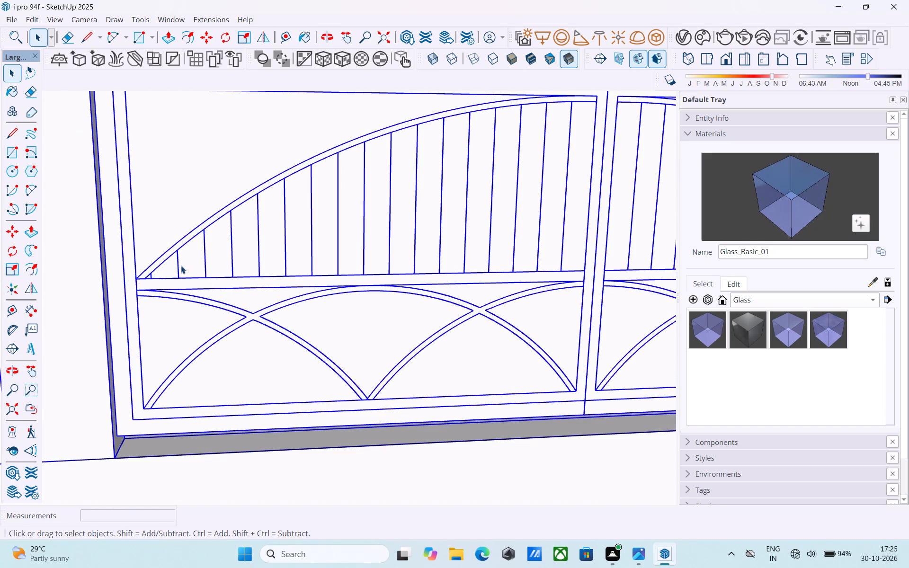
double_click(181, 266)
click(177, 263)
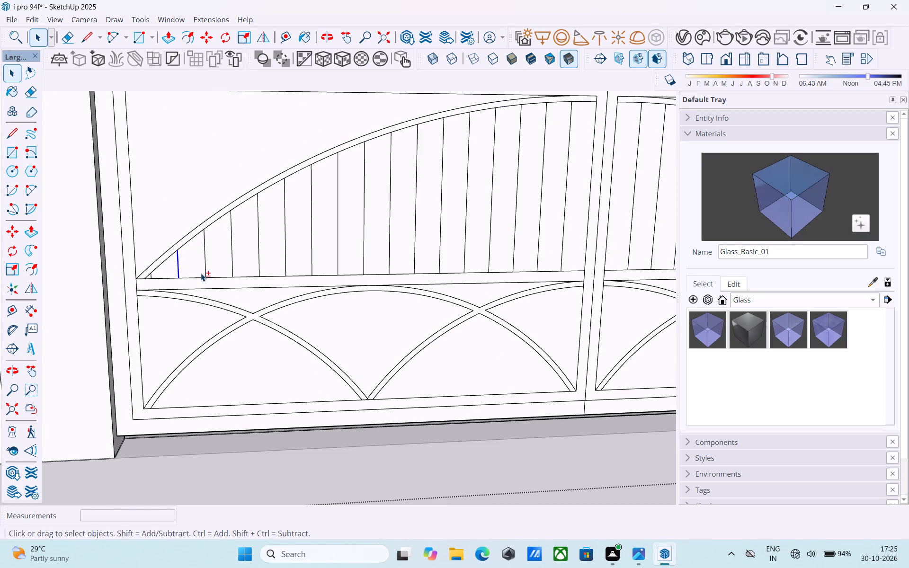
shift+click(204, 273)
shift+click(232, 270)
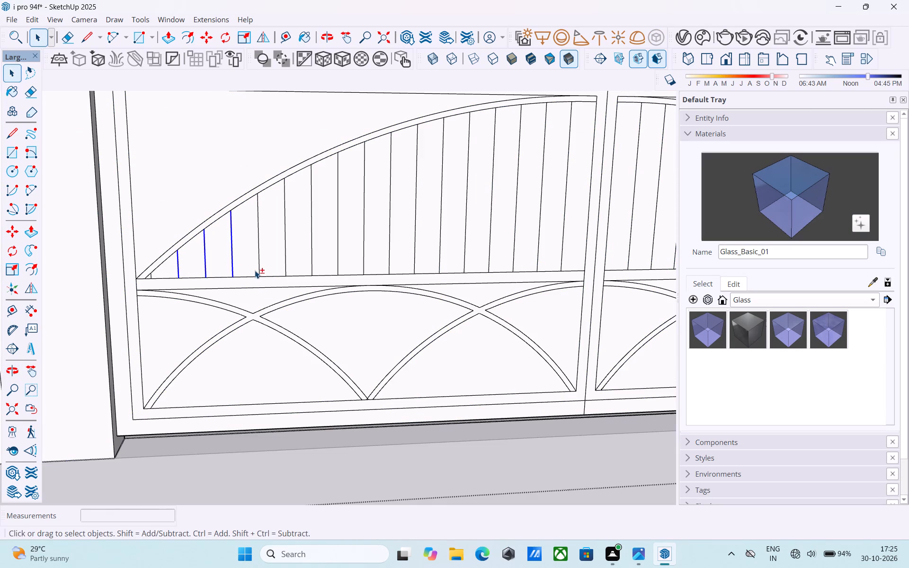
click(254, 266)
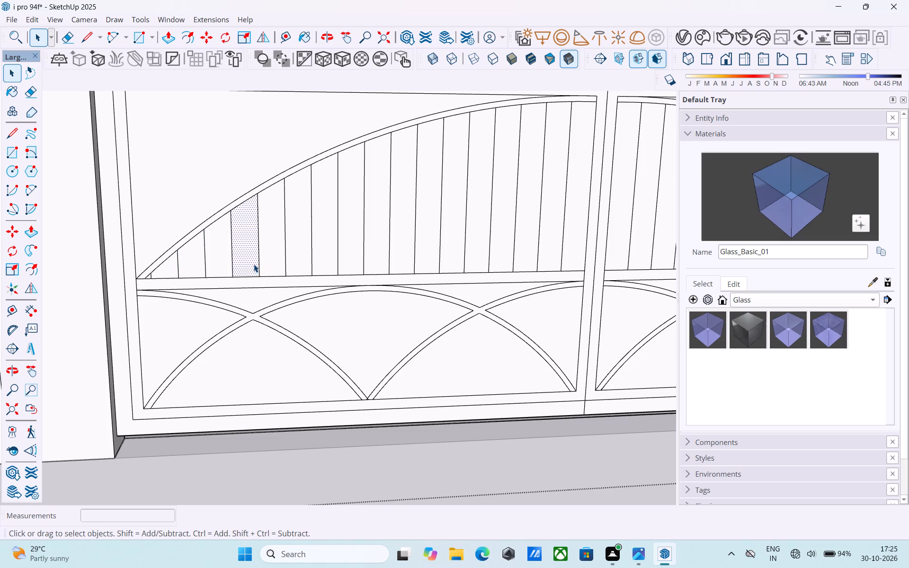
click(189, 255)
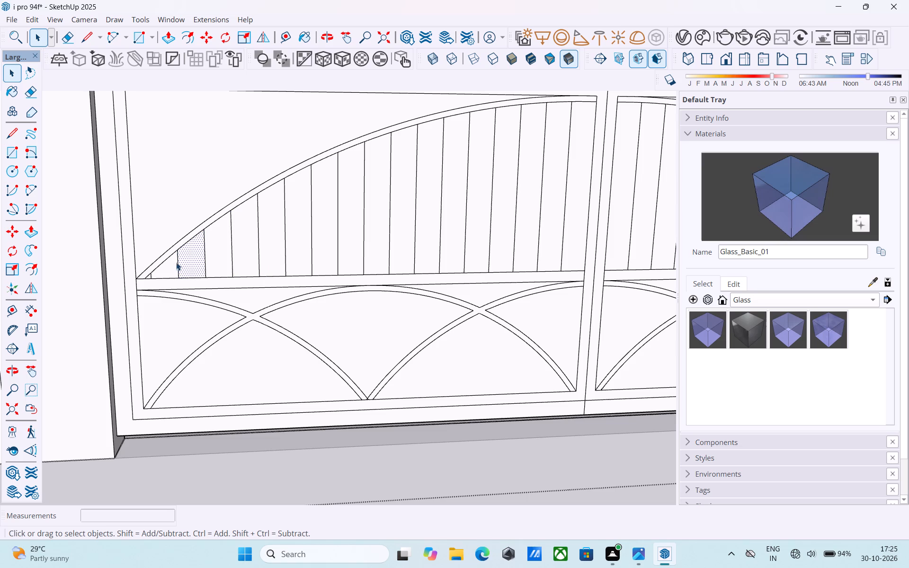
Offset the triangular panel face near the low end of the left leaf's upper arch inward by 0.1".
click(170, 264)
scroll(171, 264, up, 7)
key(f)
click(171, 264)
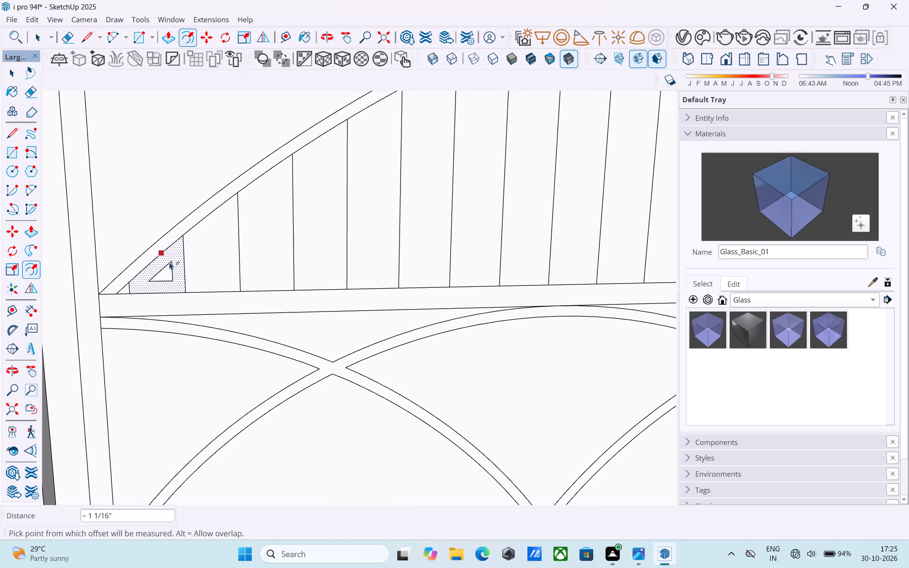
text(0.1")
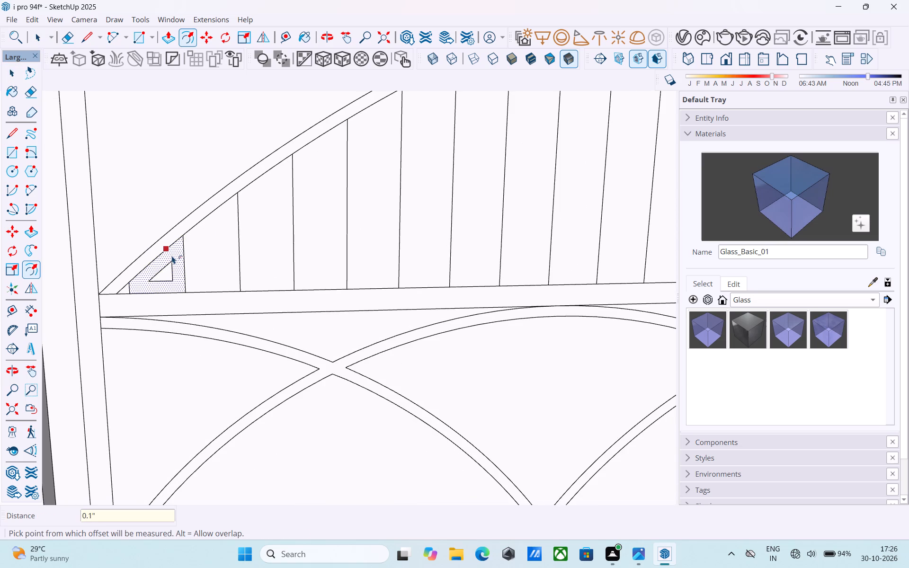
key(Return)
key(space)
click(177, 256)
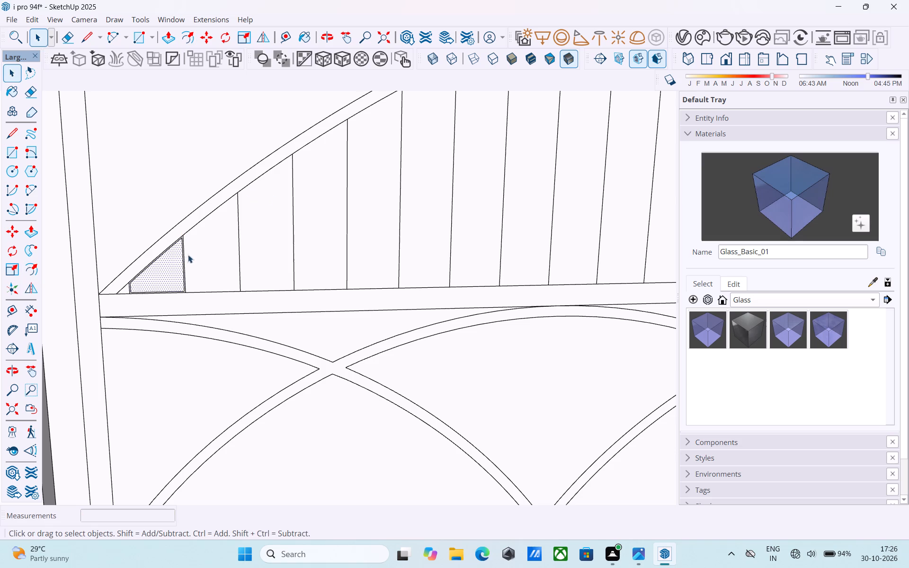
Offset the second and third panel faces between the left leaf's vertical bars inward by 0.1" each.
click(196, 252)
key(f)
click(197, 257)
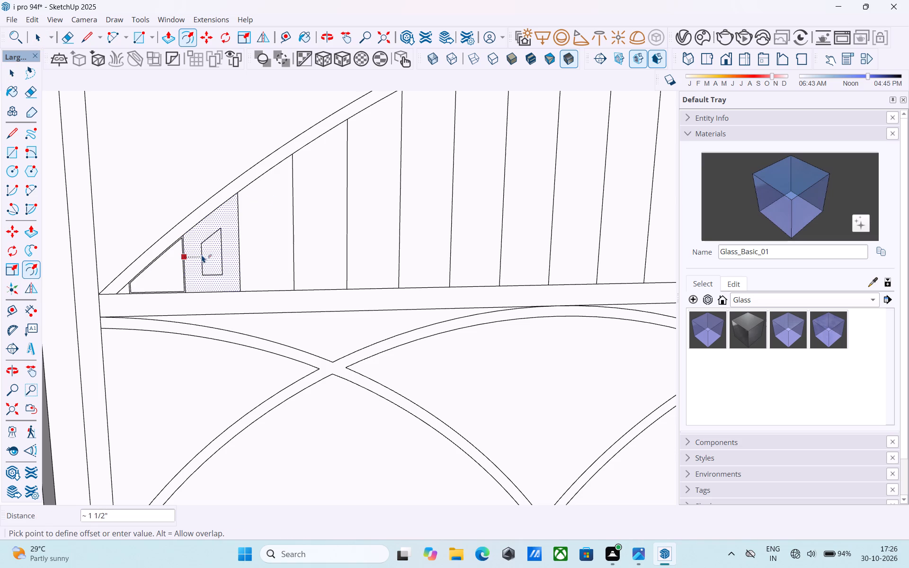
text(0.1")
key(Return)
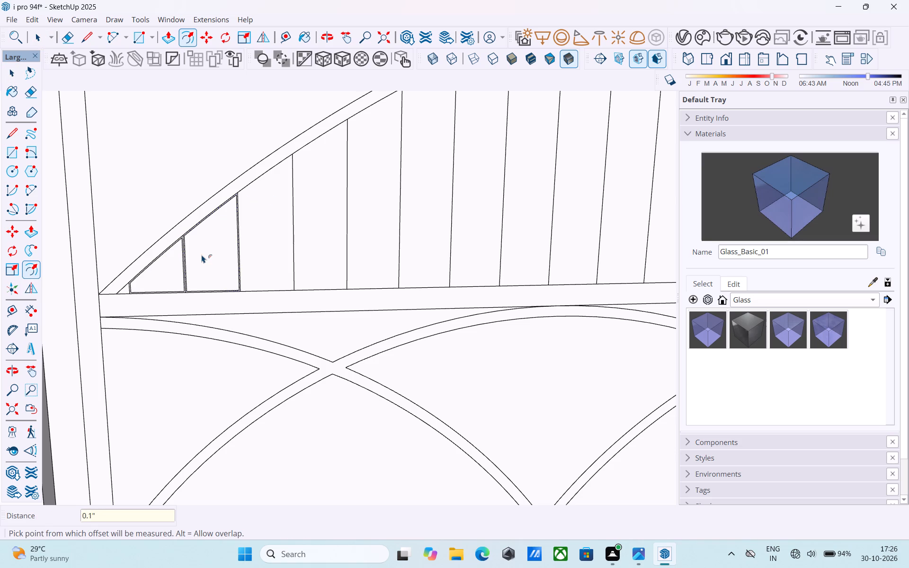
key(space)
click(260, 240)
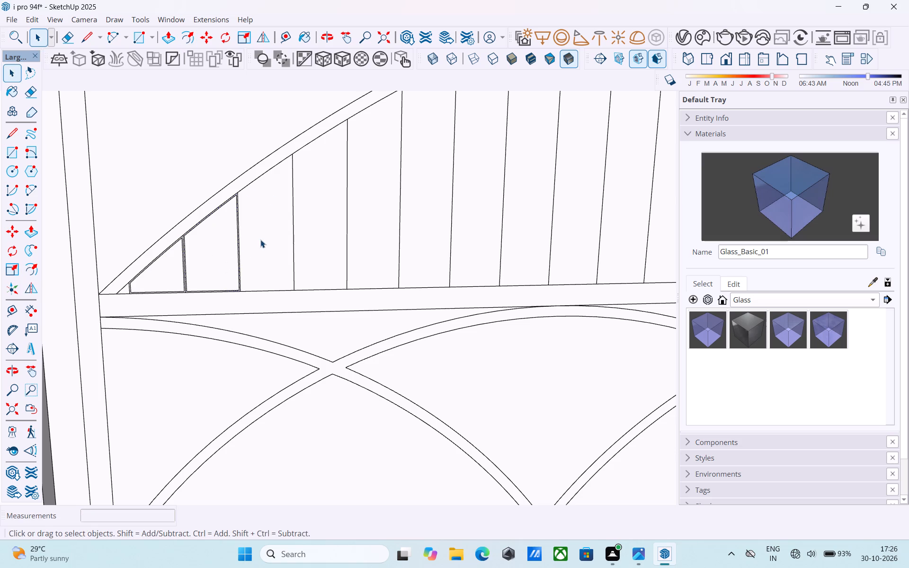
key(f)
click(260, 240)
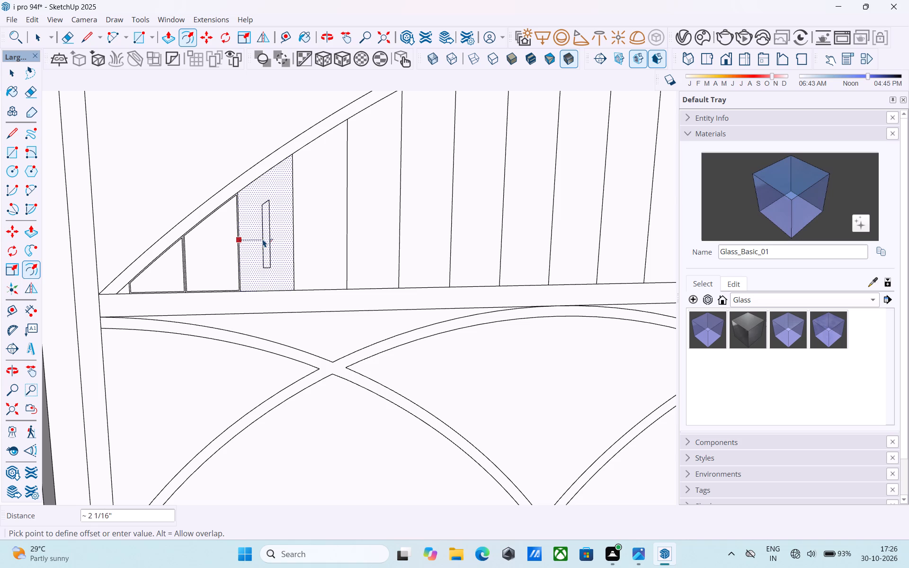
key(1)
key(BackSpace)
text(0.1")
key(Return)
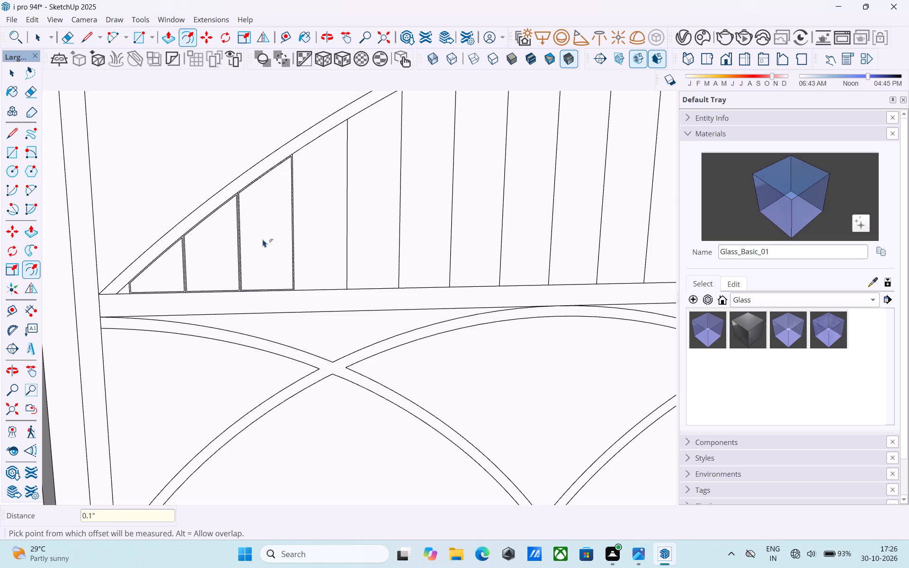
Offset the fourth panel face under the left leaf's upper arch inward by 0.1" and save the model.
shift+middle_drag(264, 235, 158, 303)
key(space)
click(199, 299)
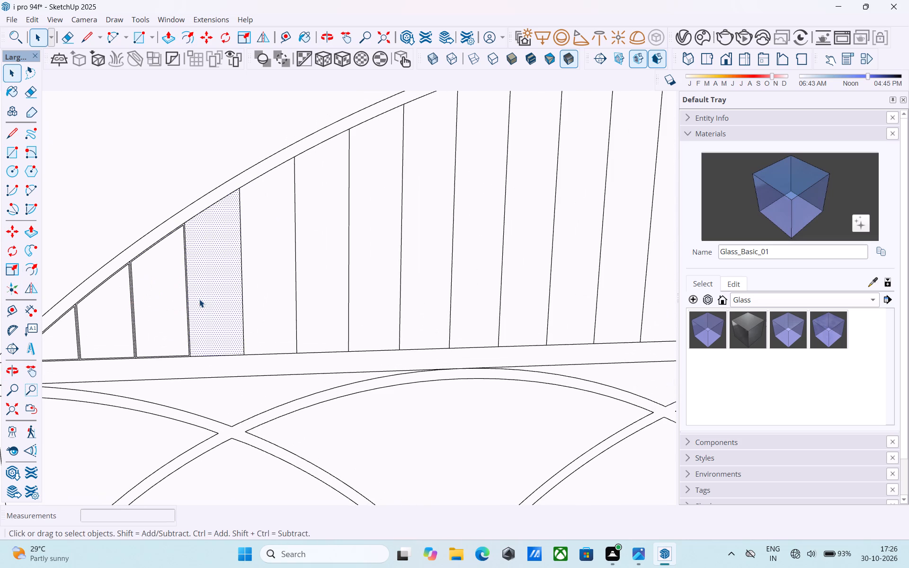
key(f)
click(199, 299)
text(0.1")
key(Return)
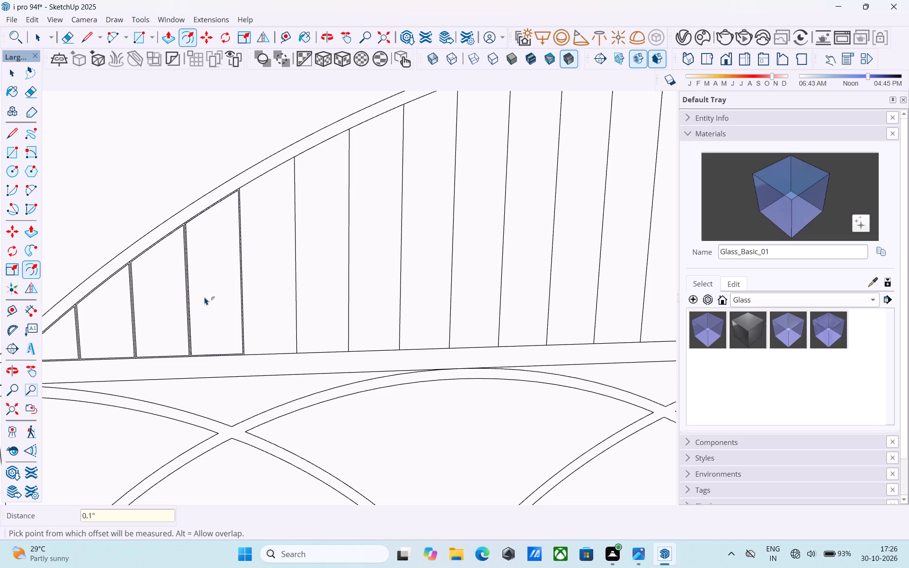
key(ctrl+s)
Offset the fifth panel face between the left leaf's vertical bars inward by 0.1".
scroll(205, 297, down, 2)
shift+middle_drag(205, 297, 158, 284)
key(space)
click(198, 289)
key(space)
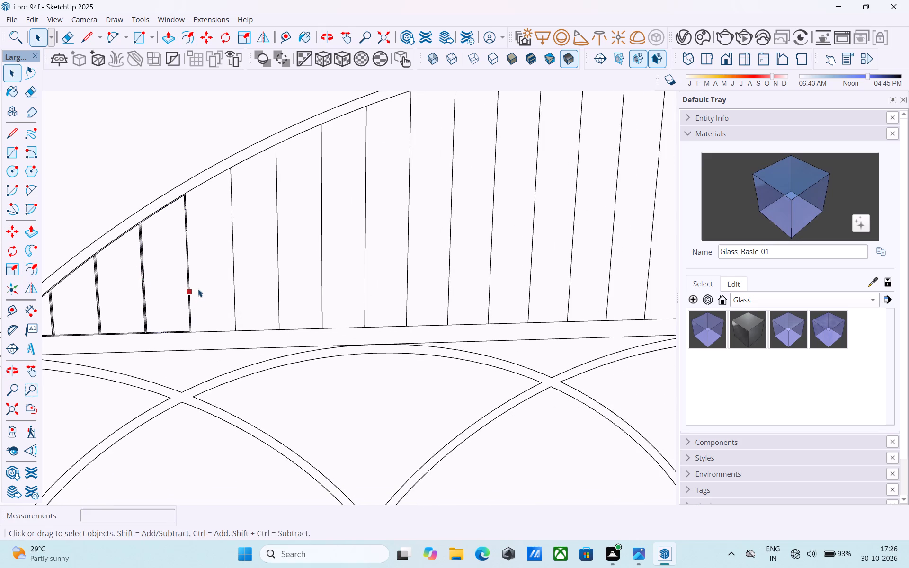
click(203, 279)
key(f)
click(205, 280)
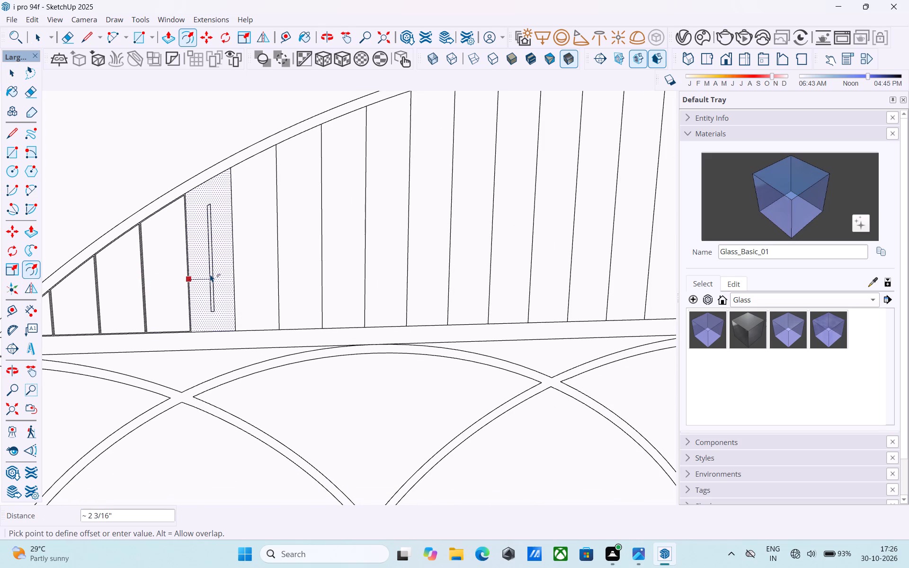
text(0.1")
key(Return)
key(space)
Offset the sixth panel face under the left leaf's upper arch inward by 0.1".
scroll(222, 200, down, 6)
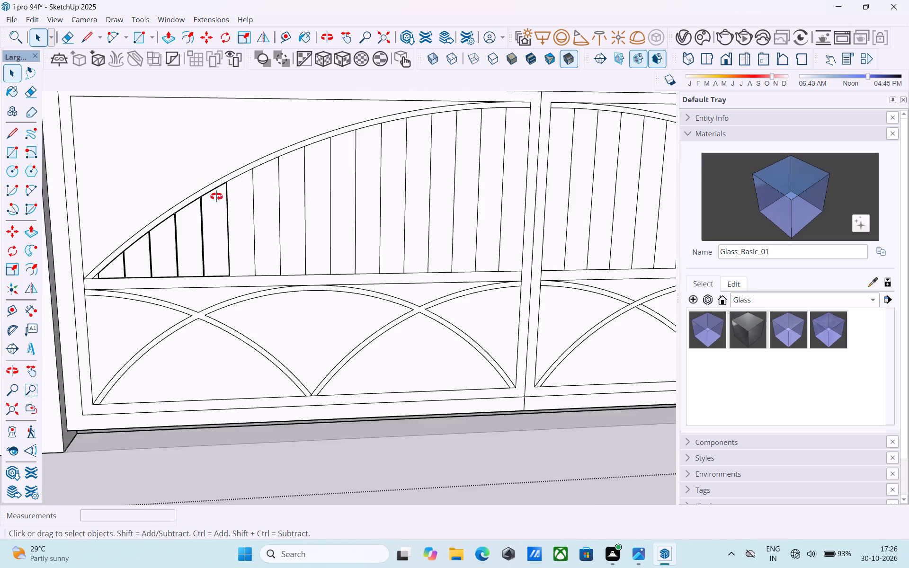
middle_drag(218, 198, 223, 241)
middle_click(223, 241)
click(199, 241)
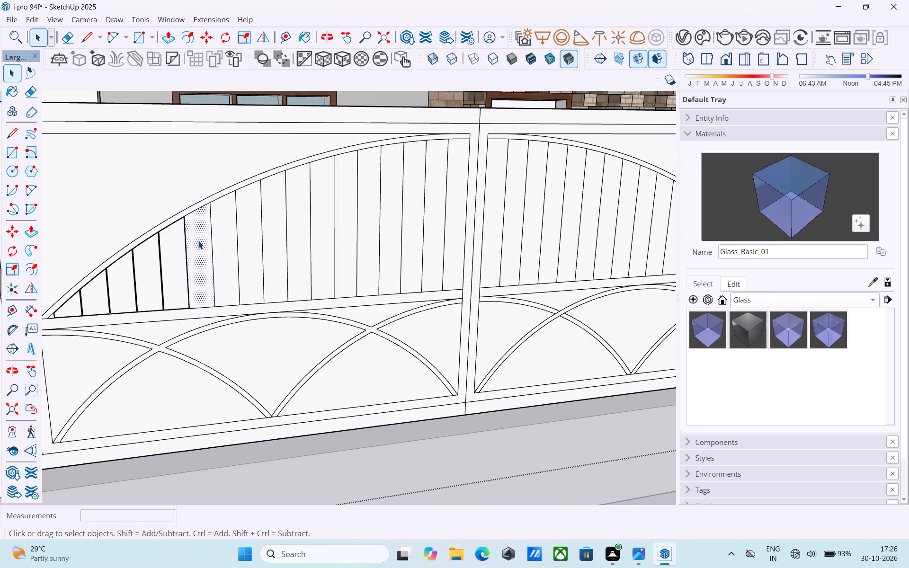
key(f)
click(198, 241)
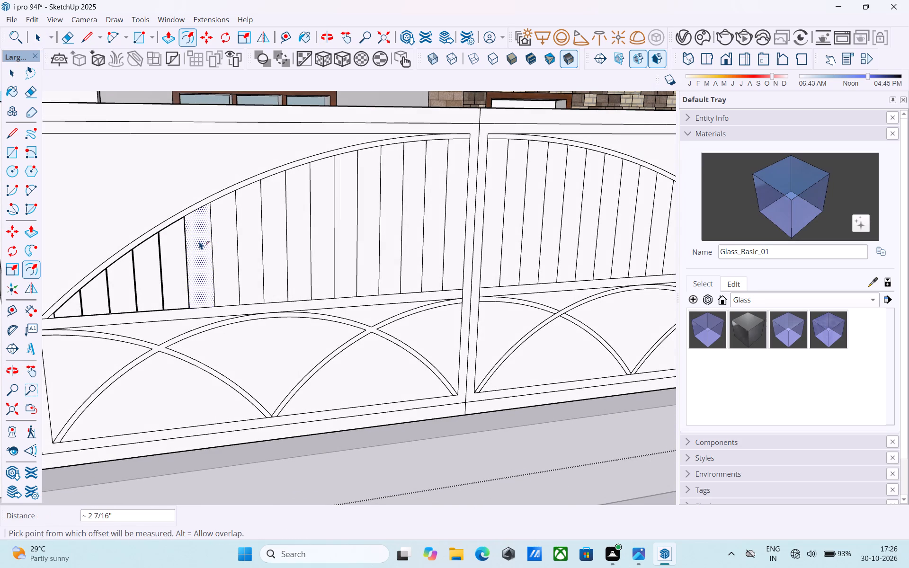
key(space)
click(211, 290)
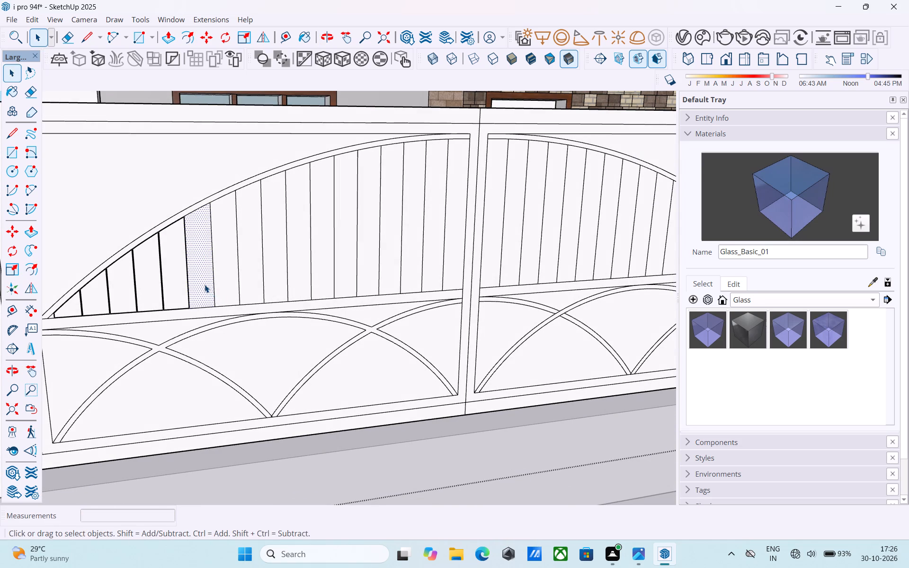
key(f)
click(205, 284)
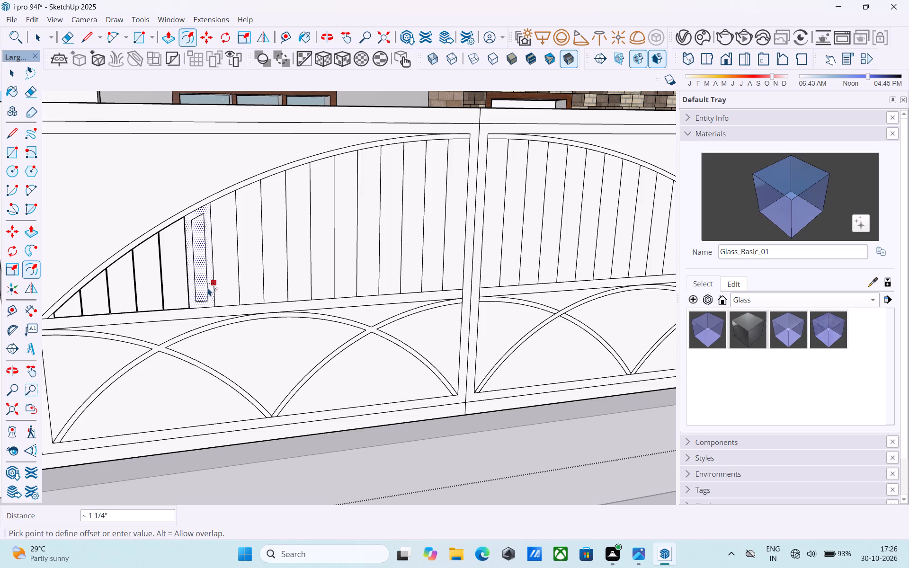
text(0.1")
key(Return)
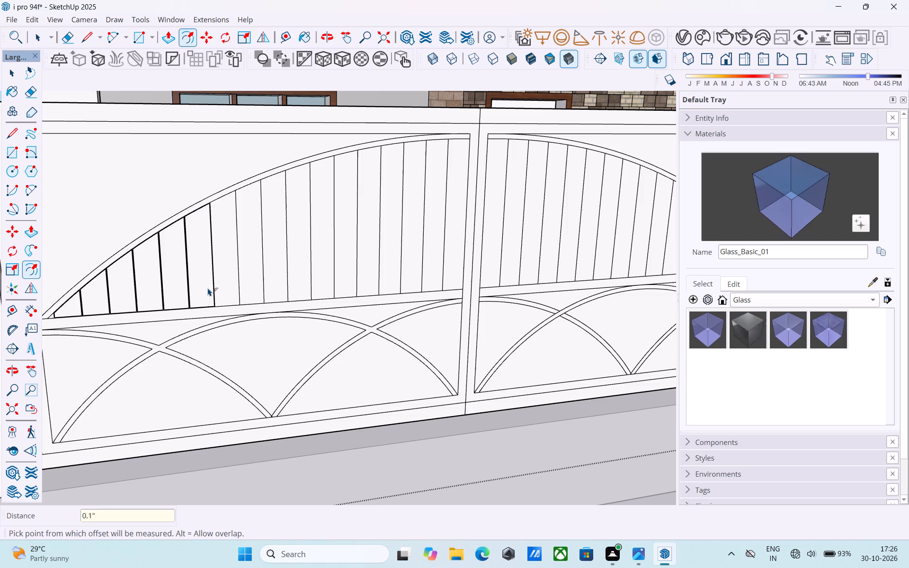
key(space)
Offset the seventh panel face between the left leaf's vertical bars inward by 0.1".
middle_drag(218, 287, 191, 307)
scroll(191, 300, up, 3)
click(192, 300)
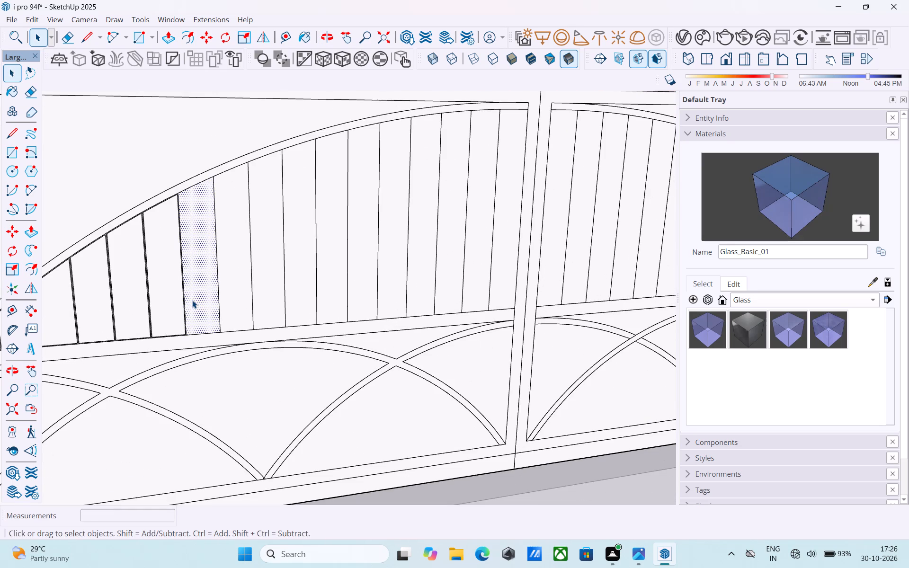
key(f)
click(192, 300)
text(0.1)
key(shift+quotedbl)
key(Return)
key(space)
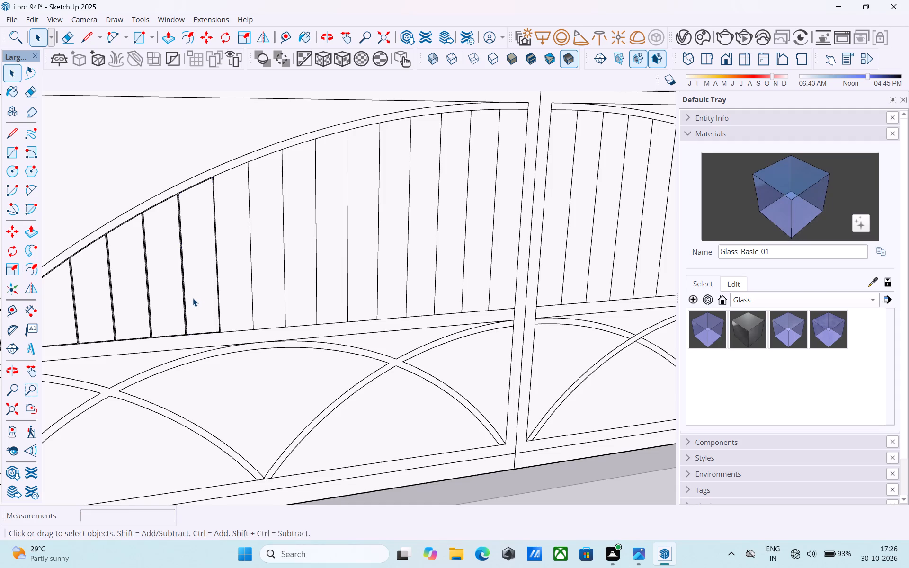
Offset the eighth panel face under the left leaf's upper arch inward by 0.1" and save the model.
shift+middle_drag(201, 304, 170, 304)
click(208, 293)
key(f)
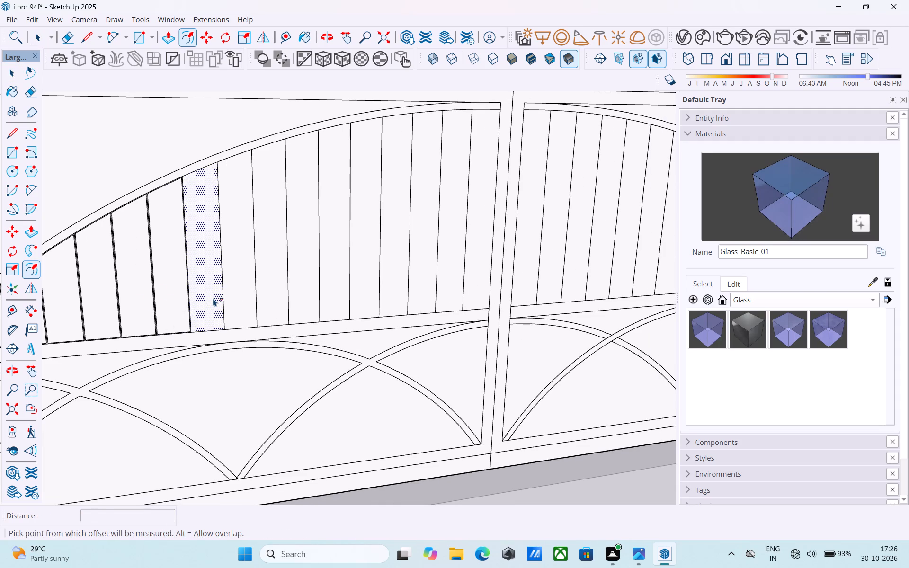
click(213, 298)
text(0.1")
key(Return)
key(ctrl+s)
key(space)
key(space)
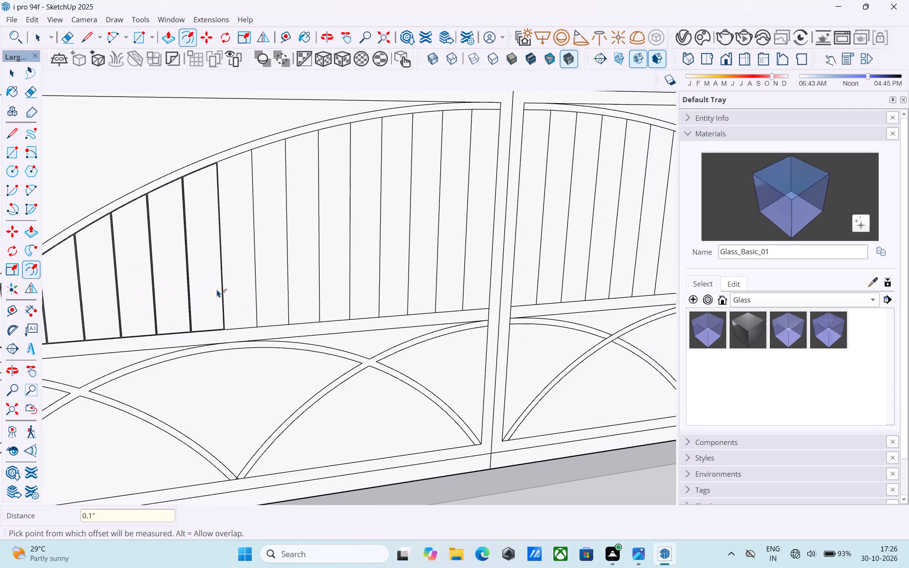
key(space)
Save the model and offset the ninth panel face between the left leaf's vertical bars inward by 0.1".
scroll(226, 296, down, 3)
middle_drag(226, 296, 194, 323)
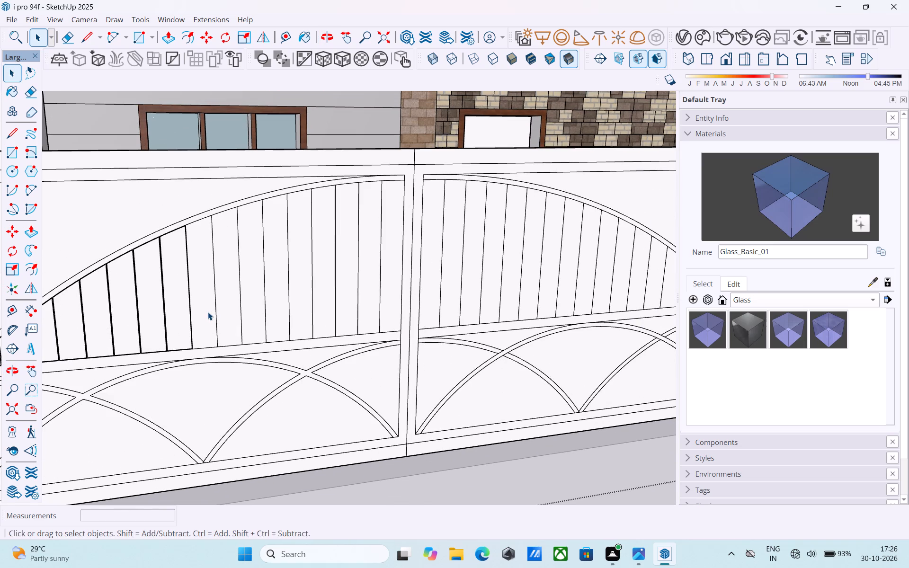
click(208, 312)
scroll(208, 311, up, 3)
key(ctrl+s)
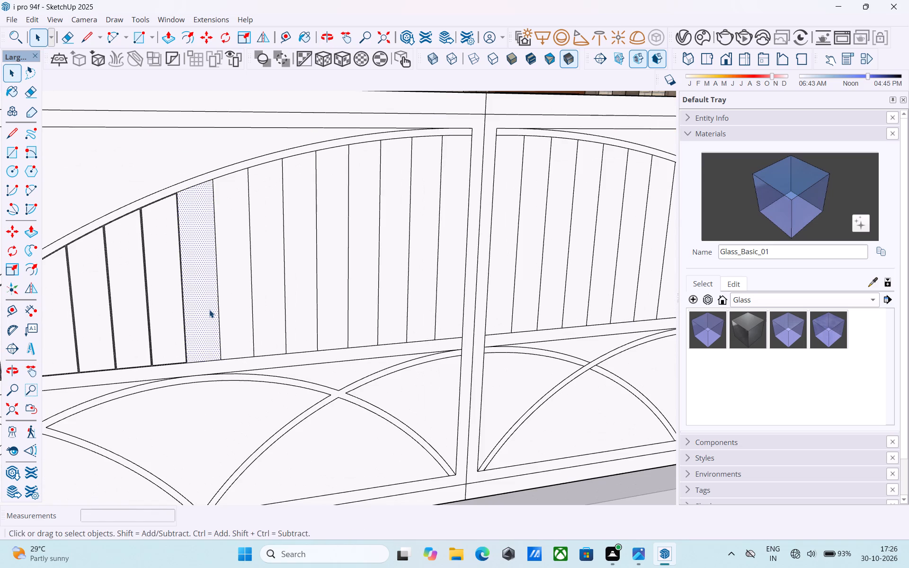
key(f)
click(209, 310)
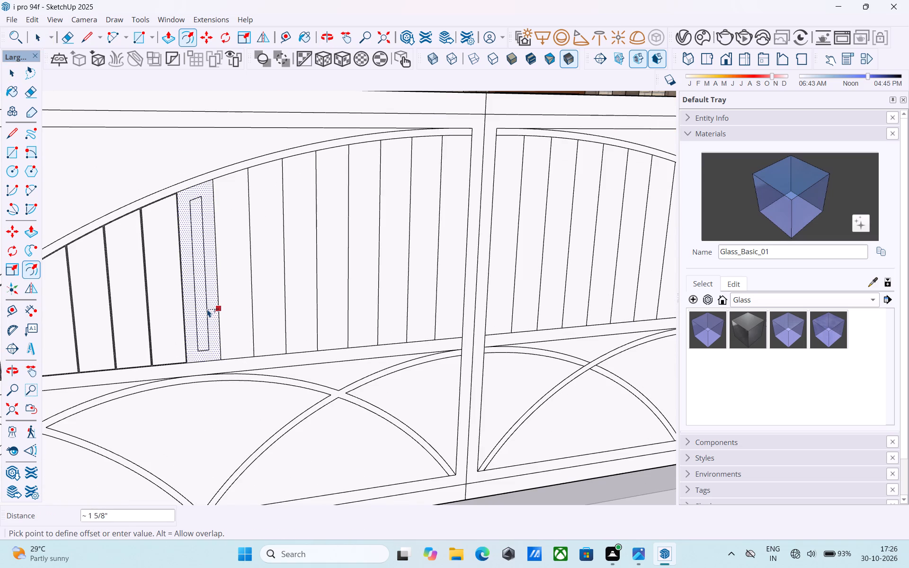
text(0.1")
key(Return)
key(space)
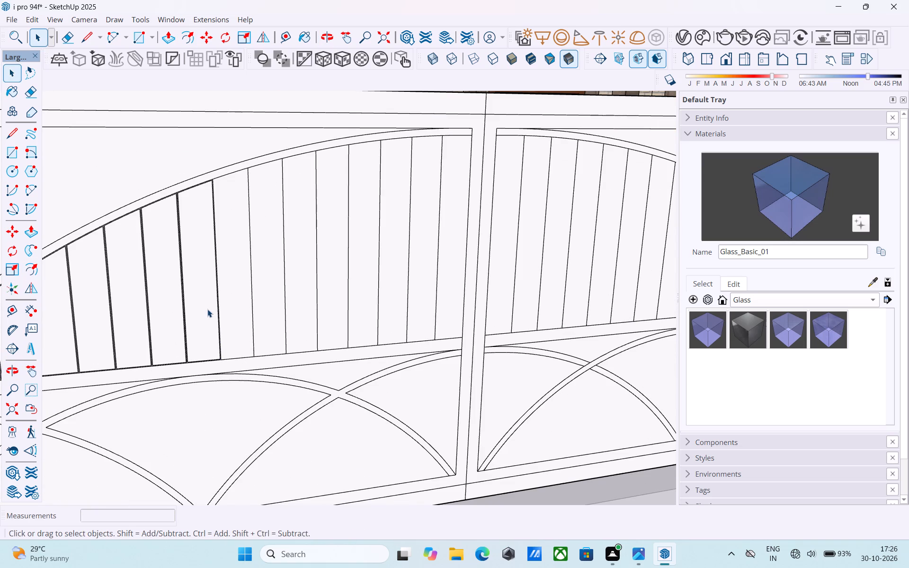
Offset the tenth panel face under the left leaf's upper arch inward by 0.1".
click(228, 305)
scroll(228, 305, up, 2)
key(f)
click(228, 305)
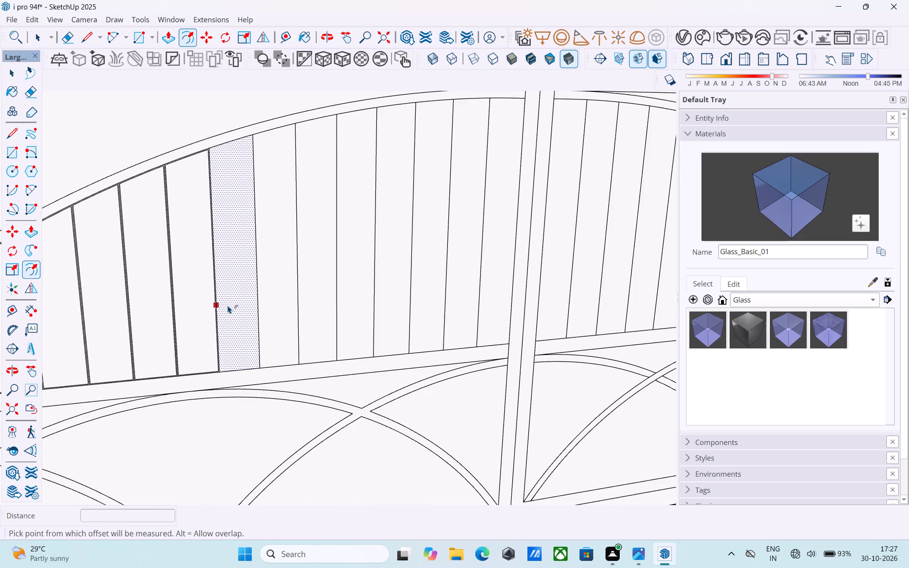
text(0.5")
key(Return)
text(0.1")
key(Return)
scroll(239, 301, down, 3)
key(space)
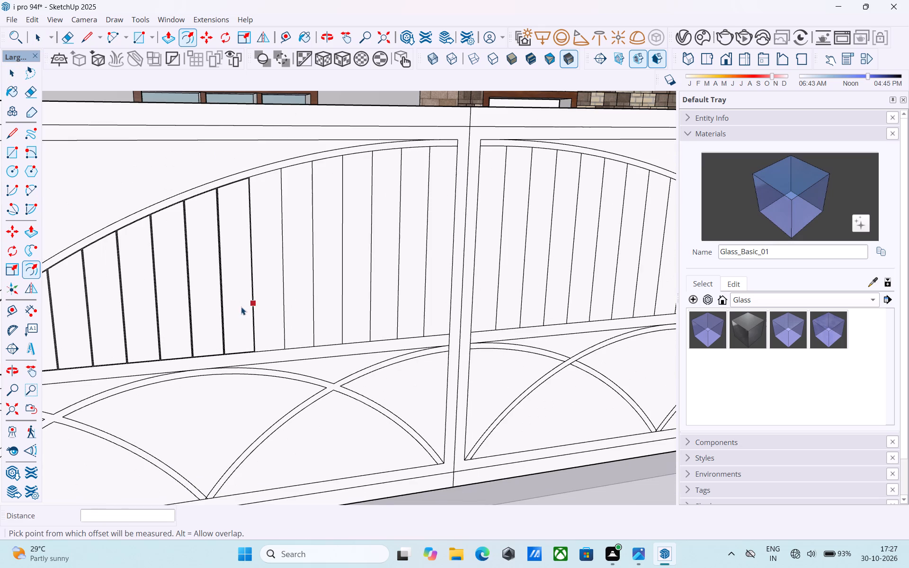
Offset the eleventh panel face under the left leaf's upper arch inward by 0.1".
middle_drag(264, 321, 238, 322)
click(243, 314)
scroll(243, 314, up, 5)
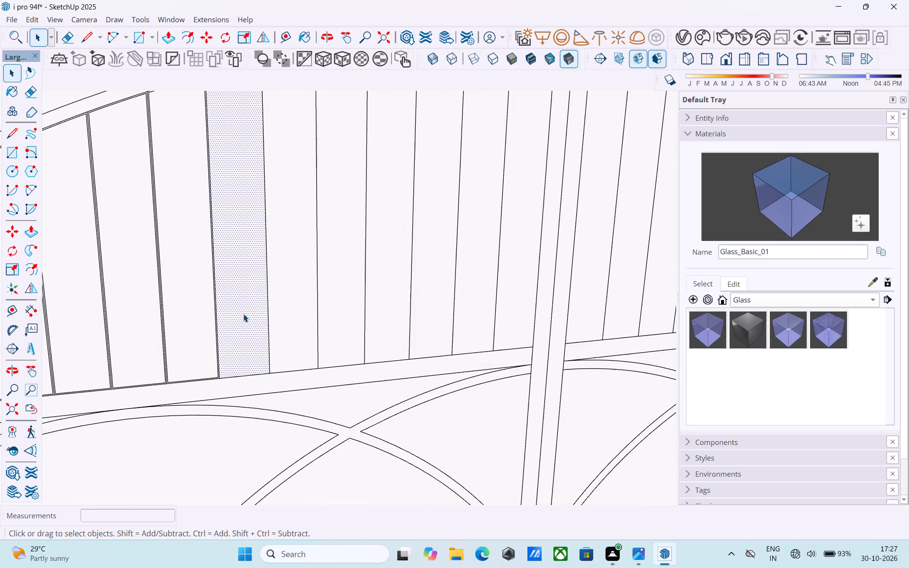
key(f)
click(243, 314)
text(0.1")
key(Return)
key(space)
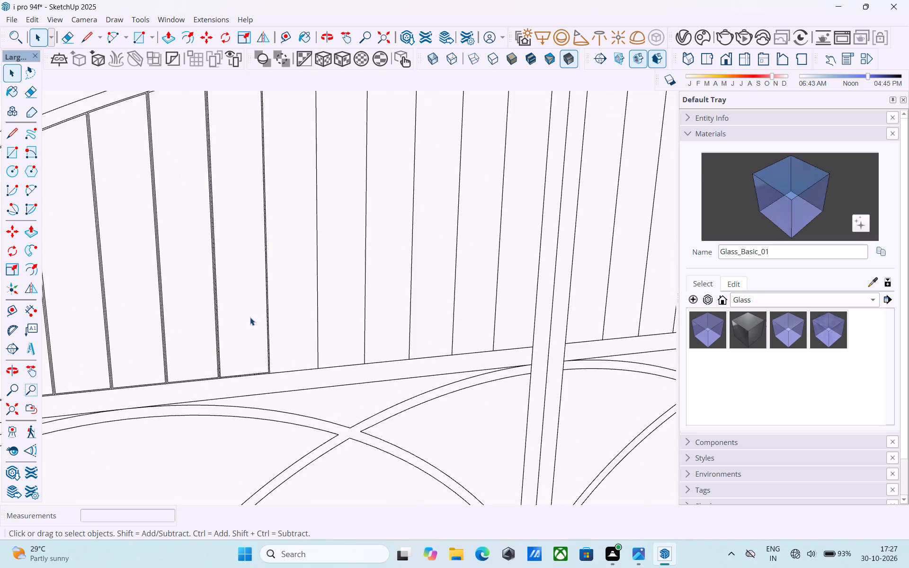
Offset the twelfth panel face between the left leaf's vertical bars inward by 0.1".
scroll(250, 317, down, 4)
middle_drag(251, 317, 208, 355)
click(234, 329)
scroll(234, 329, up, 3)
key(f)
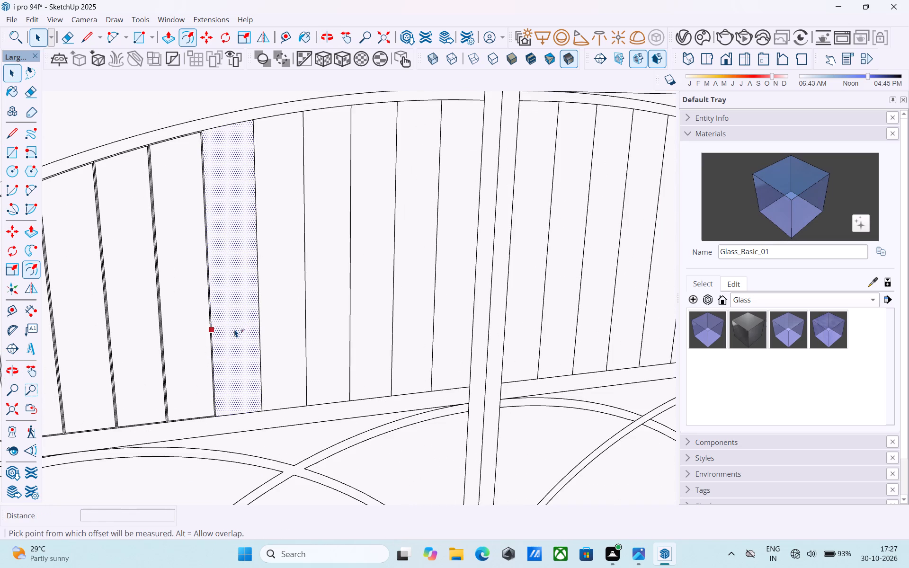
click(234, 329)
text(0.1")
key(Return)
key(space)
Offset the thirteenth panel face under the left leaf's upper arch inward by 0.1".
scroll(240, 323, down, 3)
middle_drag(240, 323, 193, 346)
click(216, 343)
key(f)
click(219, 345)
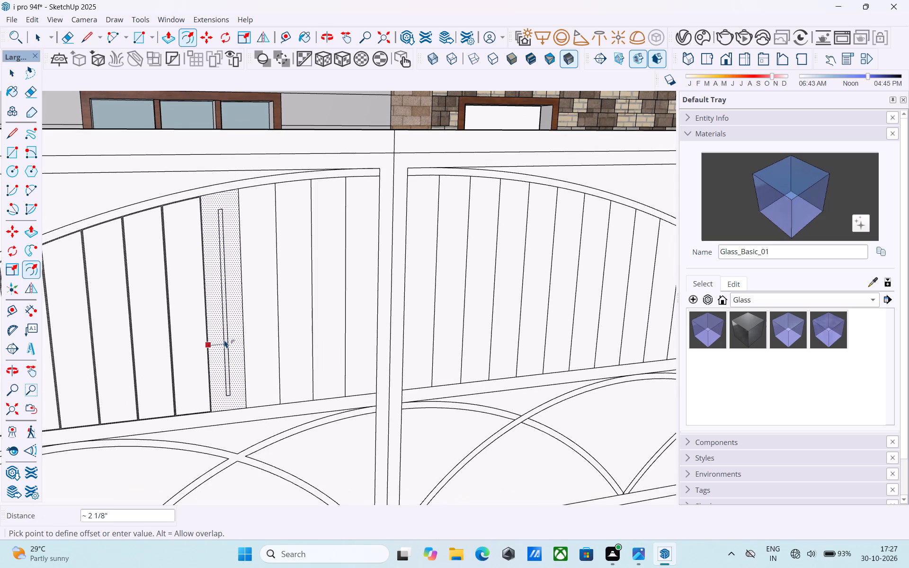
text(0.)
text(1")
key(Return)
key(space)
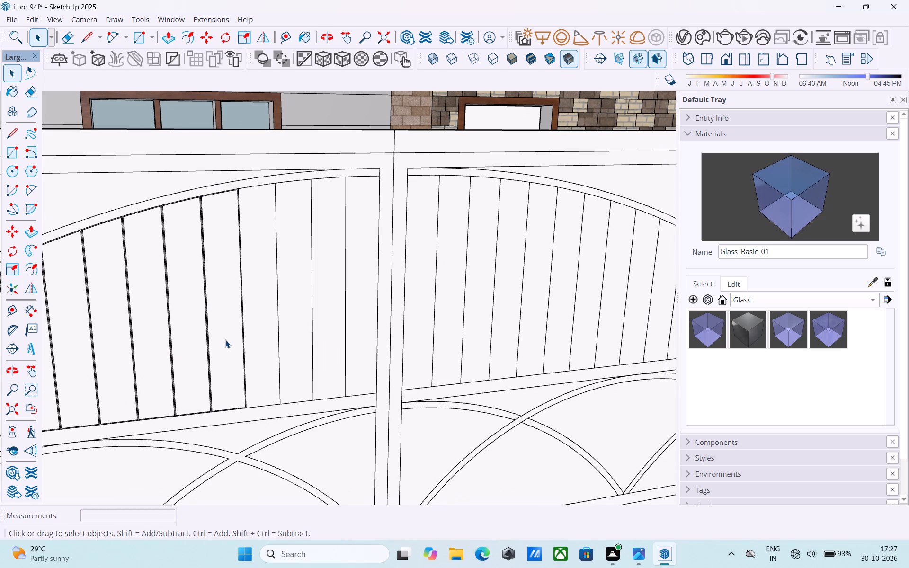
Offset the fourteenth panel face between the left leaf's vertical bars inward by 0.1".
middle_drag(225, 340, 161, 369)
shift+middle_drag(196, 351, 157, 359)
click(177, 351)
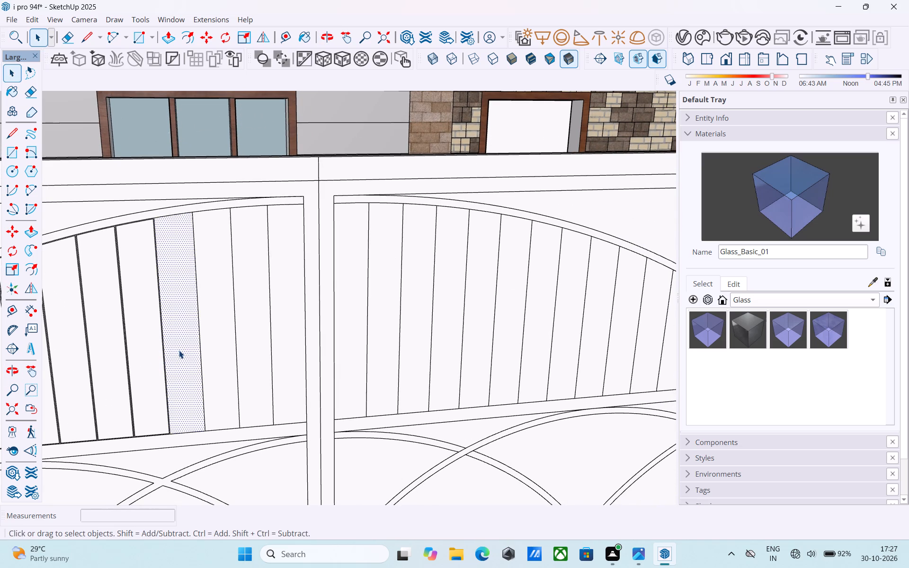
key(f)
click(179, 350)
text(0.1')
key(Return)
text(0.1")
key(Return)
key(space)
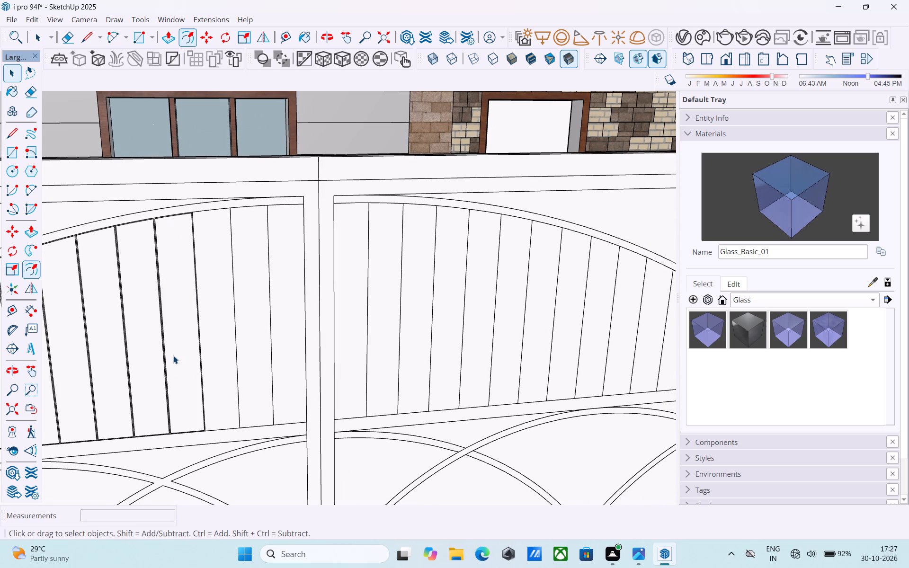
Offset the fifteenth panel face under the left leaf's upper arch inward by 0.1".
scroll(173, 355, down, 3)
middle_drag(174, 355, 154, 354)
click(177, 352)
scroll(177, 352, up, 4)
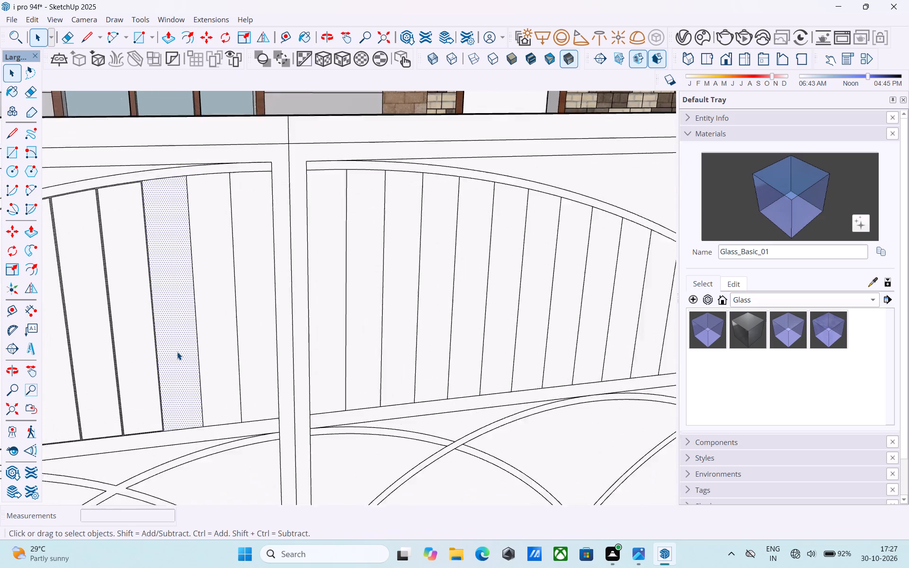
scroll(177, 352, up, 1)
key(f)
click(177, 352)
key(0)
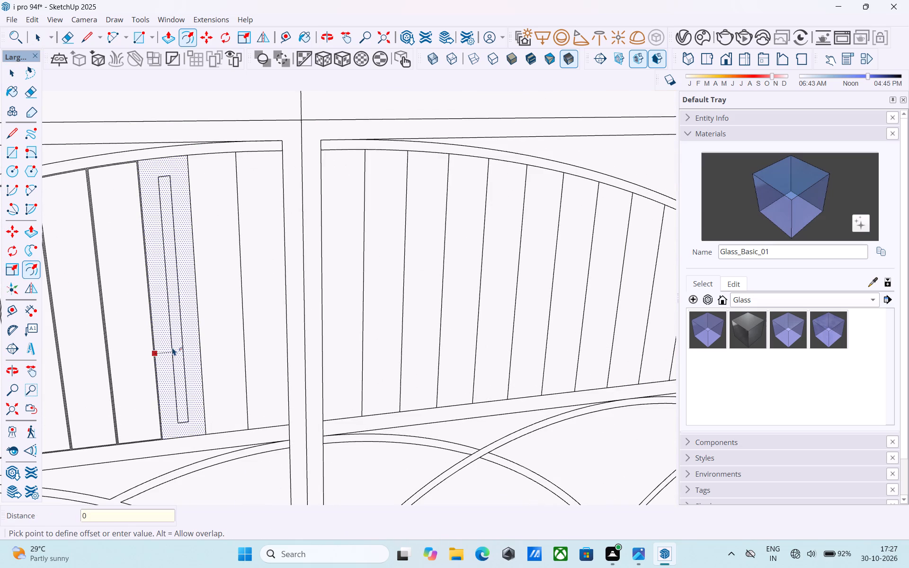
text(.1")
key(Return)
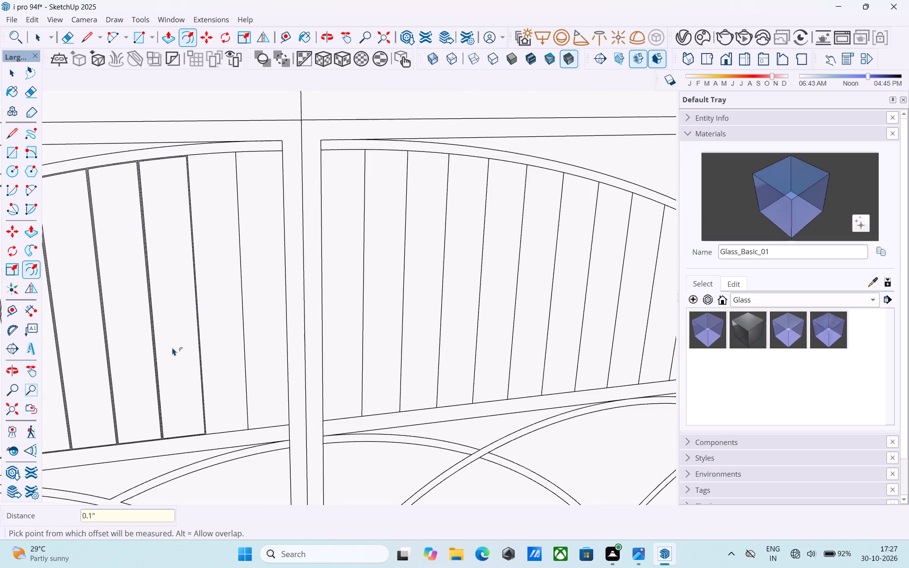
key(space)
Offset the sixteenth panel face between the left leaf's vertical bars inward by 0.1".
shift+middle_drag(185, 358, 170, 356)
click(209, 332)
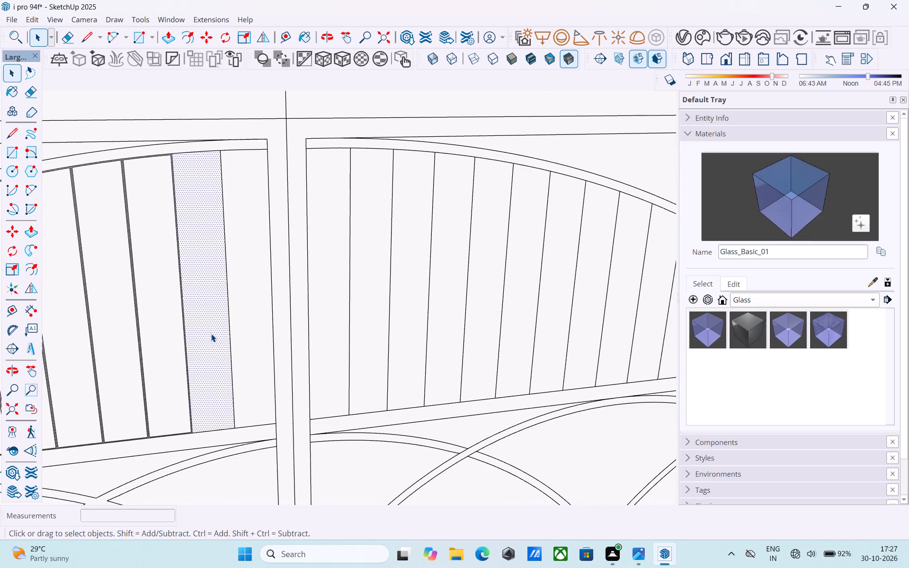
key(f)
click(211, 334)
text(0.1")
key(Return)
key(space)
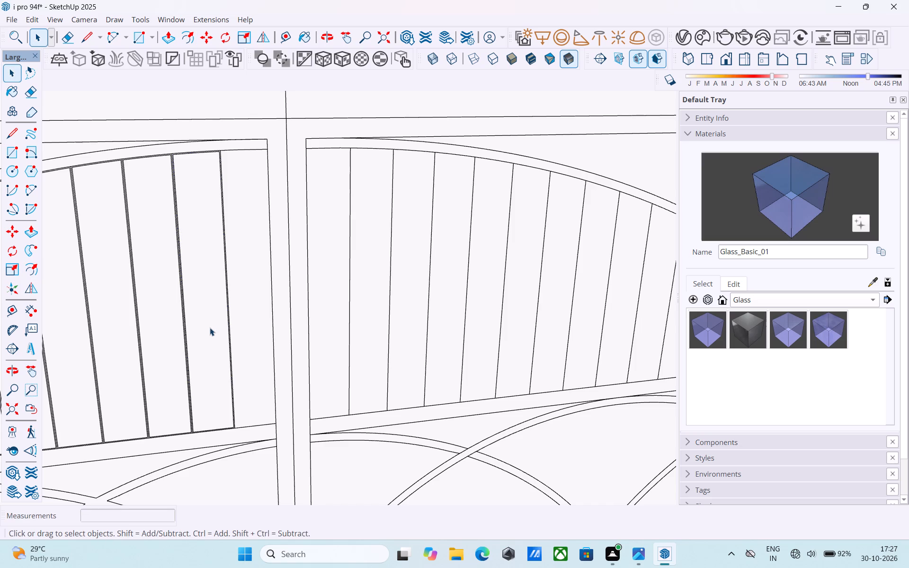
Offset the last panel face under the left leaf's arch, beside the gate's centre, inward by 0.1".
click(247, 319)
key(f)
click(245, 319)
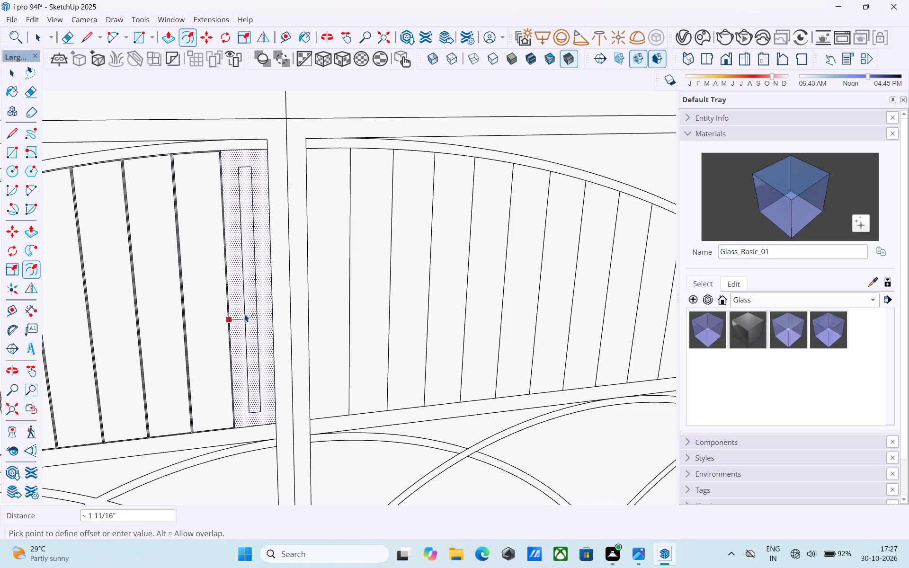
text(0.1")
key(Return)
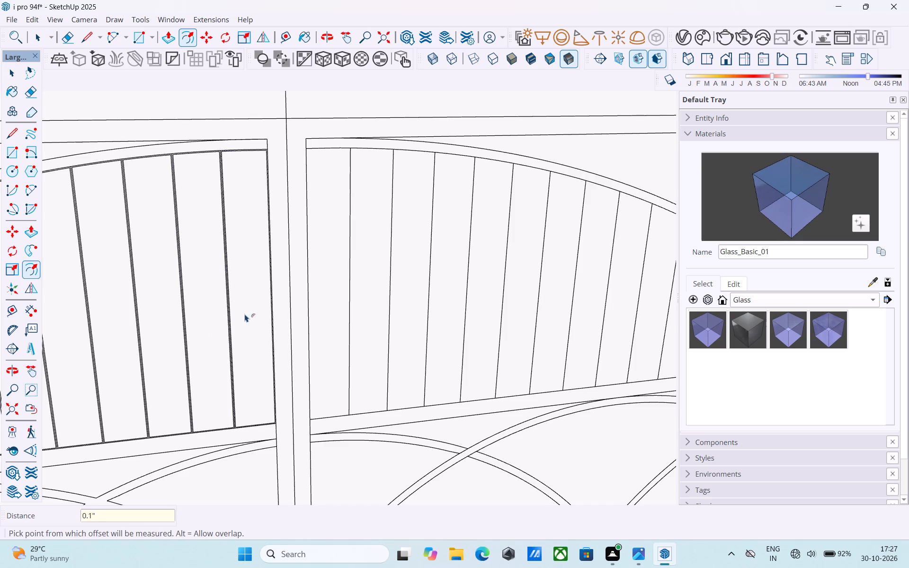
key(space)
Mirror-copy all seventeen inset panel faces under the left leaf's arch across the gate's centre line onto the right leaf and save the model.
scroll(245, 309, down, 10)
shift+middle_drag(245, 309, 317, 351)
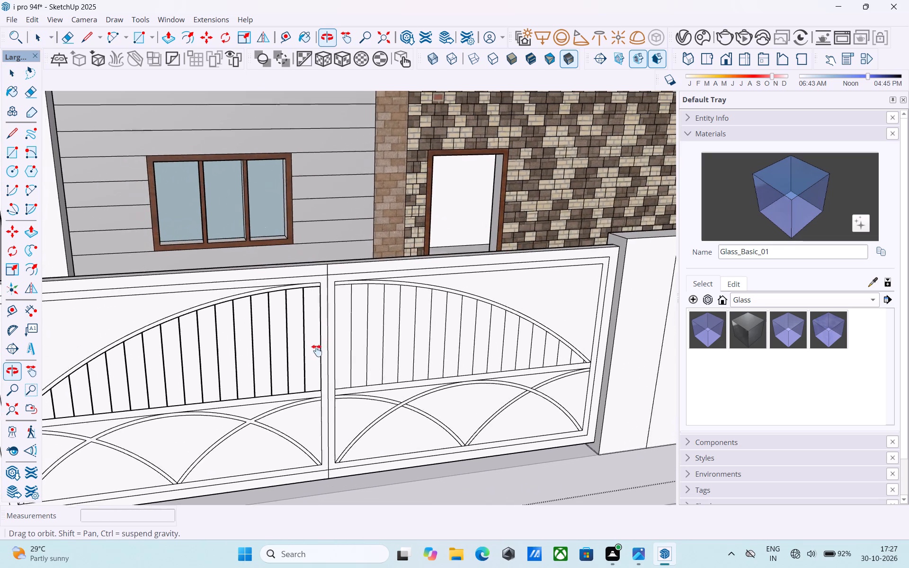
shift+middle_drag(317, 351, 241, 347)
middle_drag(244, 344, 302, 302)
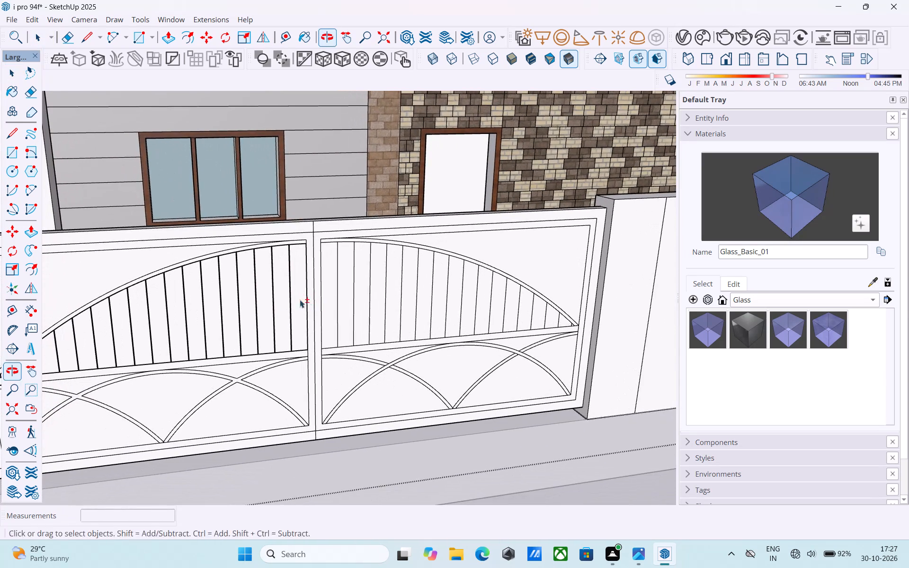
shift+middle_drag(267, 304, 294, 291)
shift+middle_drag(67, 336, 89, 318)
shift+scroll(67, 335, up, 5)
shift+click(66, 336)
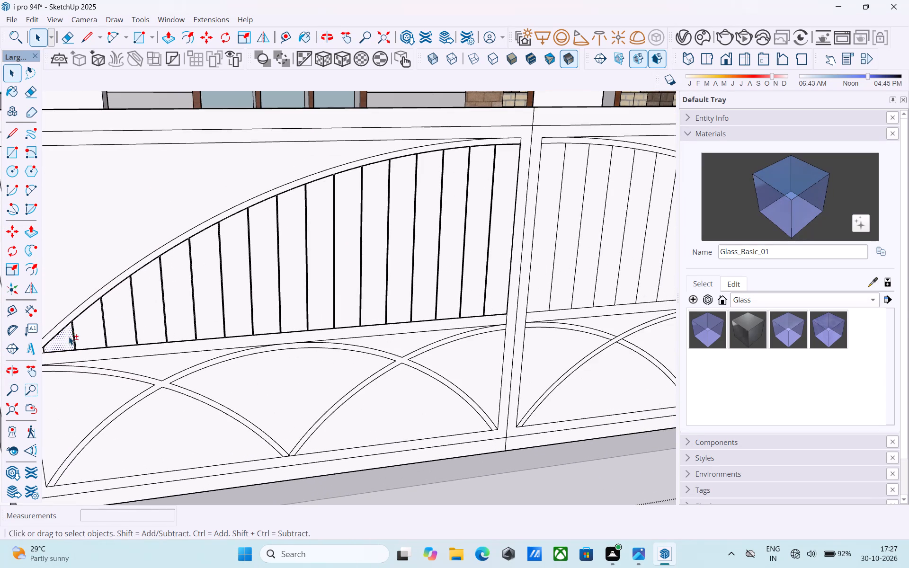
shift+click(82, 330)
shift+click(124, 323)
shift+click(140, 306)
shift+click(170, 285)
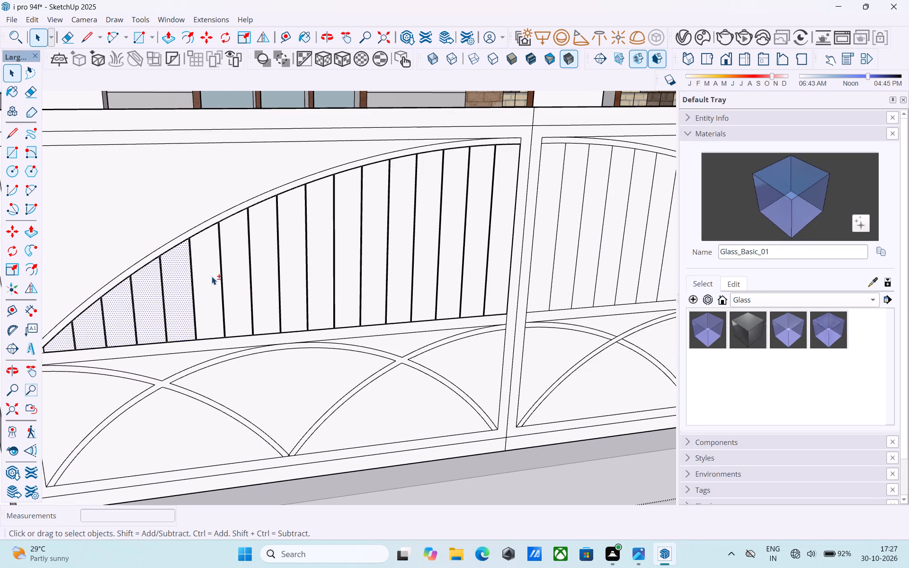
shift+click(214, 271)
shift+click(228, 263)
shift+click(275, 244)
shift+click(289, 247)
shift+click(322, 245)
shift+click(344, 231)
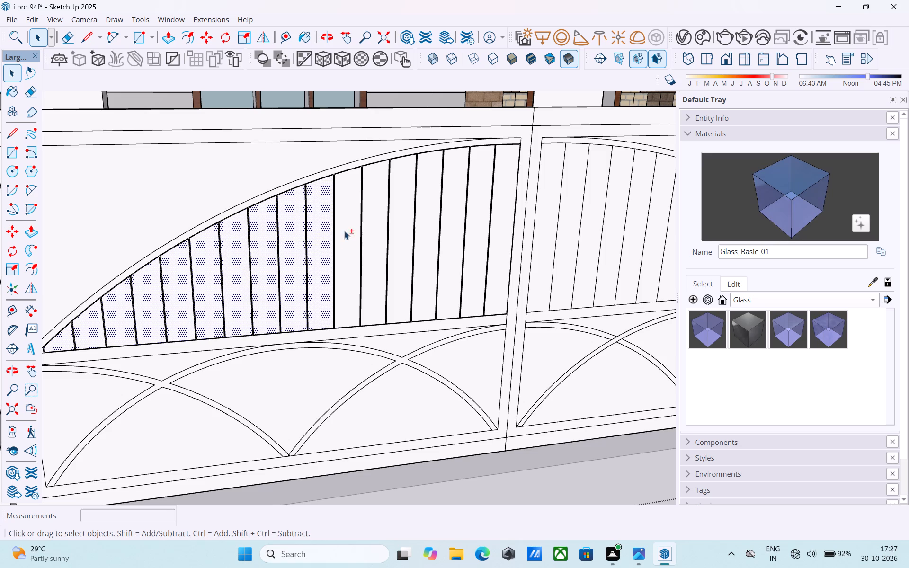
shift+click(371, 222)
shift+click(398, 217)
shift+click(428, 210)
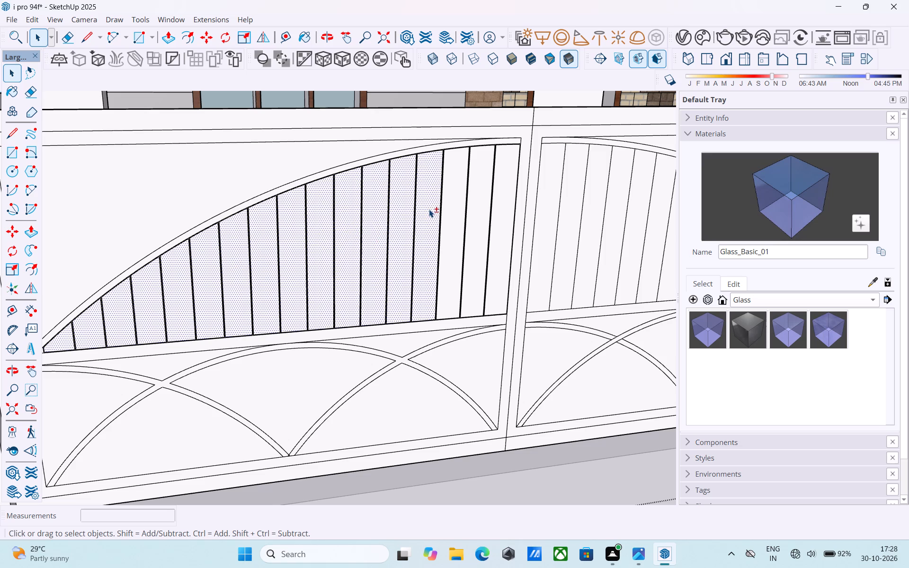
shift+click(445, 200)
shift+click(482, 195)
shift+click(502, 184)
shift+scroll(494, 186, down, 2)
shift+middle_drag(494, 187, 437, 195)
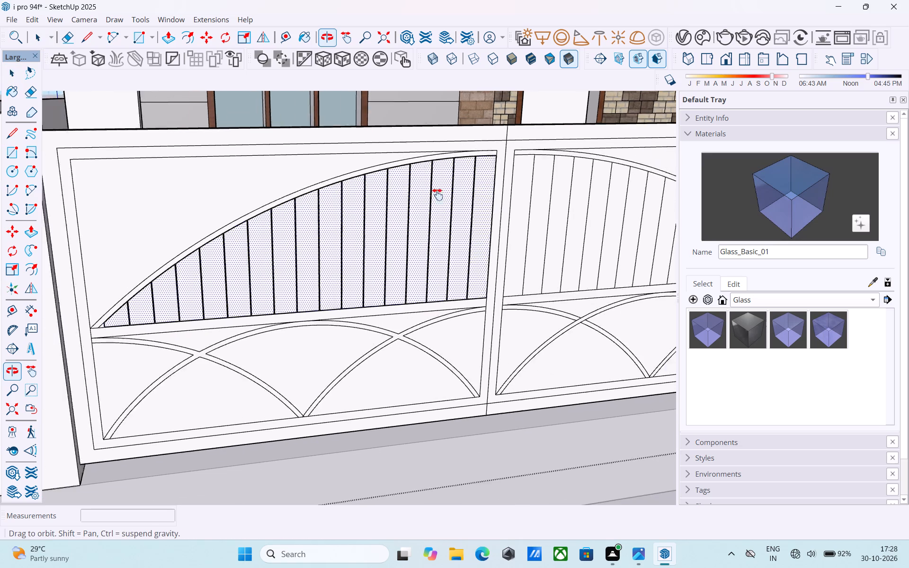
shift+middle_drag(437, 195, 385, 201)
shift+middle_drag(385, 201, 362, 200)
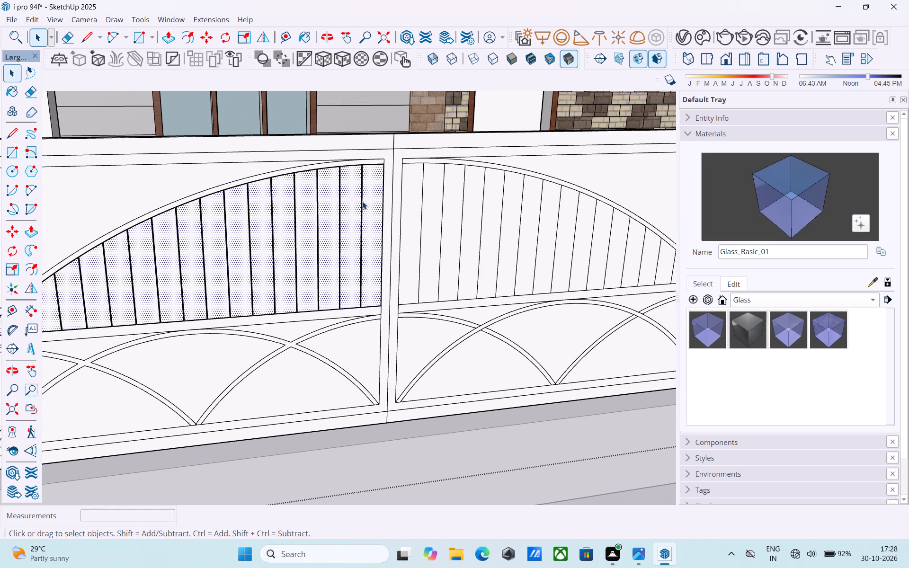
click(268, 40)
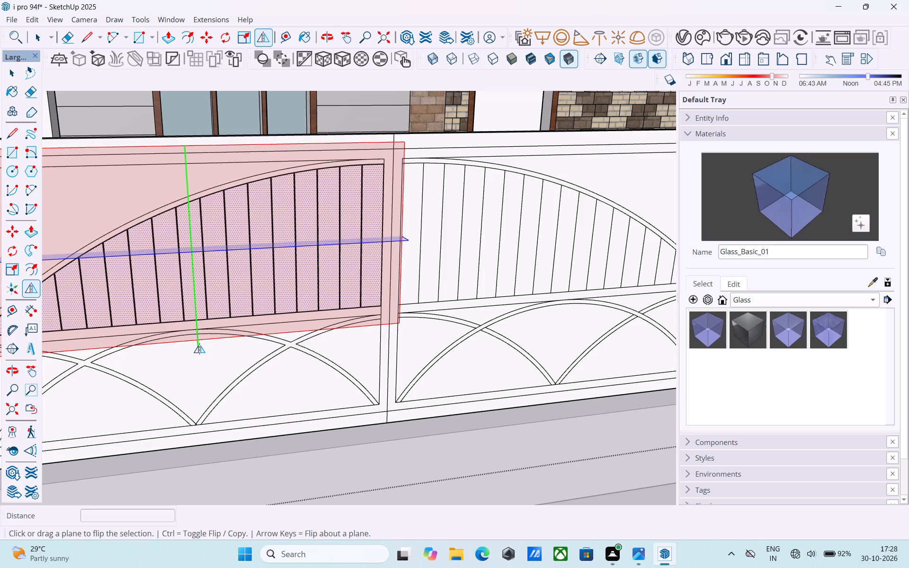
drag(198, 345, 375, 324)
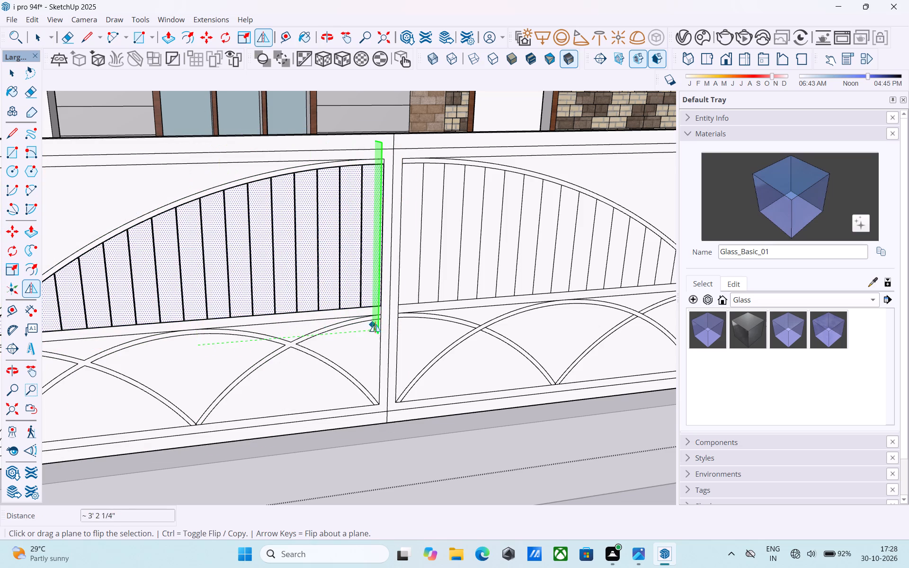
drag(375, 324, 389, 326)
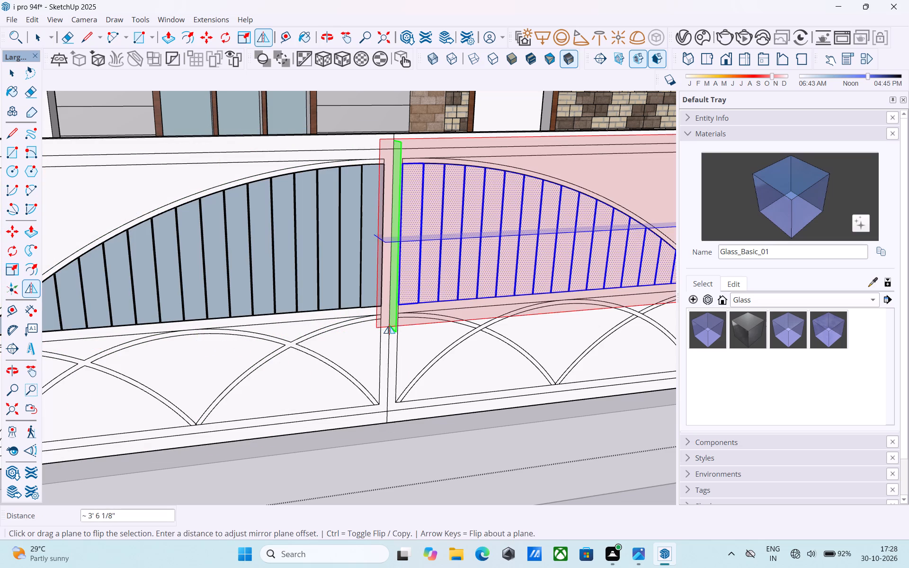
key(space)
scroll(389, 326, down, 7)
middle_drag(388, 326, 356, 304)
scroll(361, 316, down, 4)
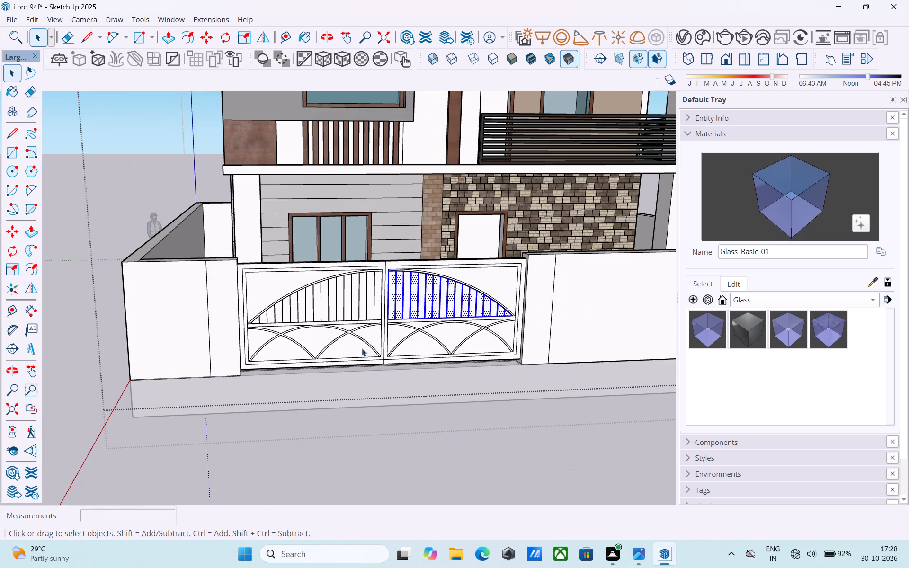
click(372, 403)
scroll(343, 296, up, 4)
key(ctrl+s)
Push the first, triangular panel face under the left leaf's upper arch back 3" to cut an opening through the gate.
double_click(341, 300)
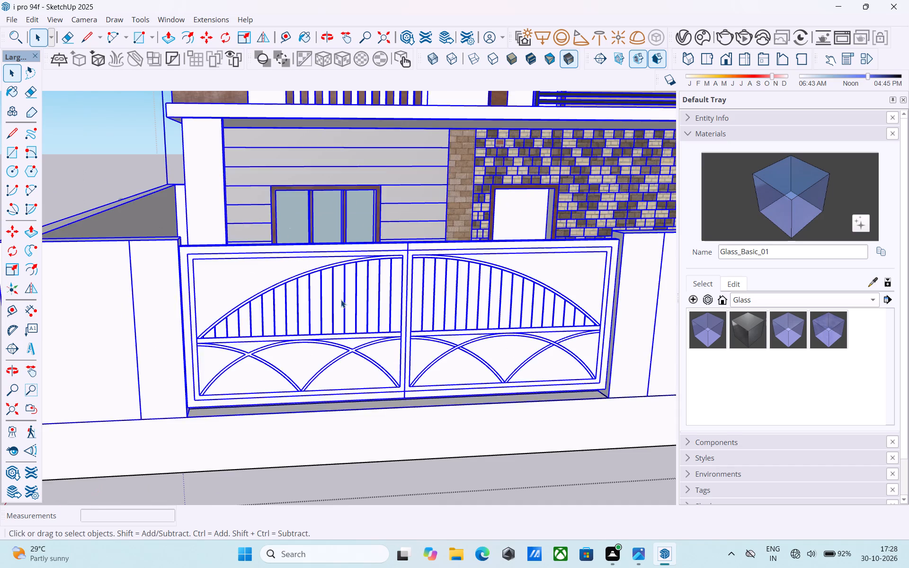
scroll(339, 301, up, 5)
click(339, 301)
scroll(123, 355, up, 9)
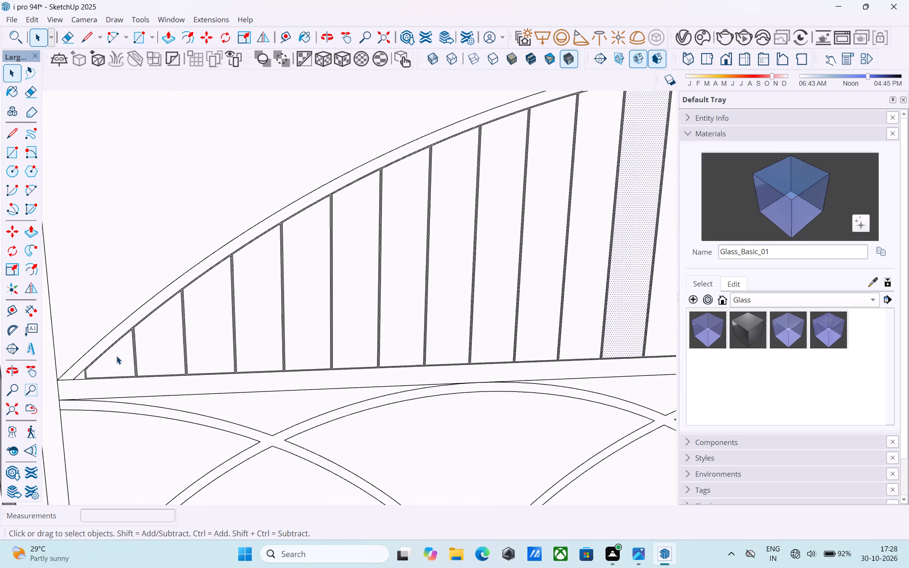
click(116, 356)
scroll(115, 357, up, 6)
key(p)
click(115, 357)
scroll(120, 354, up, 4)
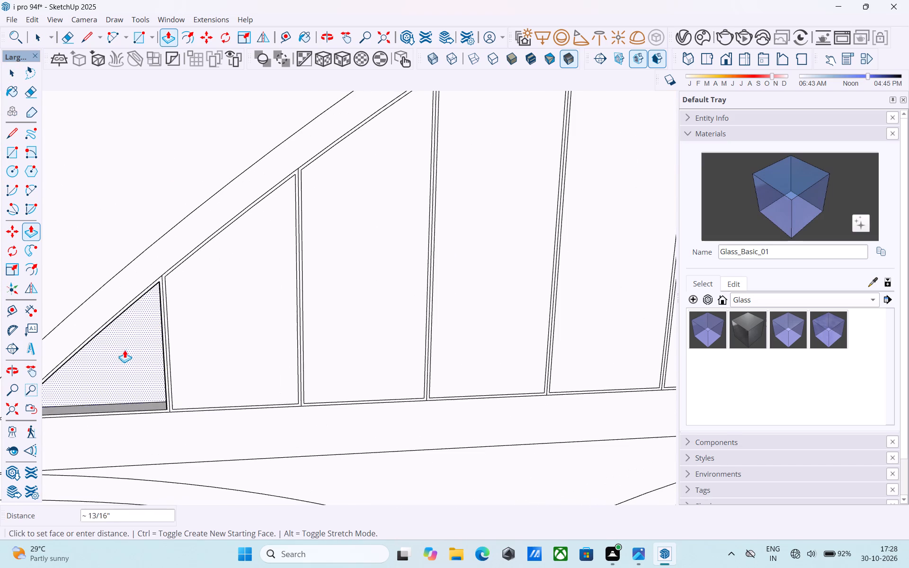
scroll(140, 322, up, 6)
middle_drag(140, 322, 228, 261)
click(207, 297)
scroll(207, 296, down, 4)
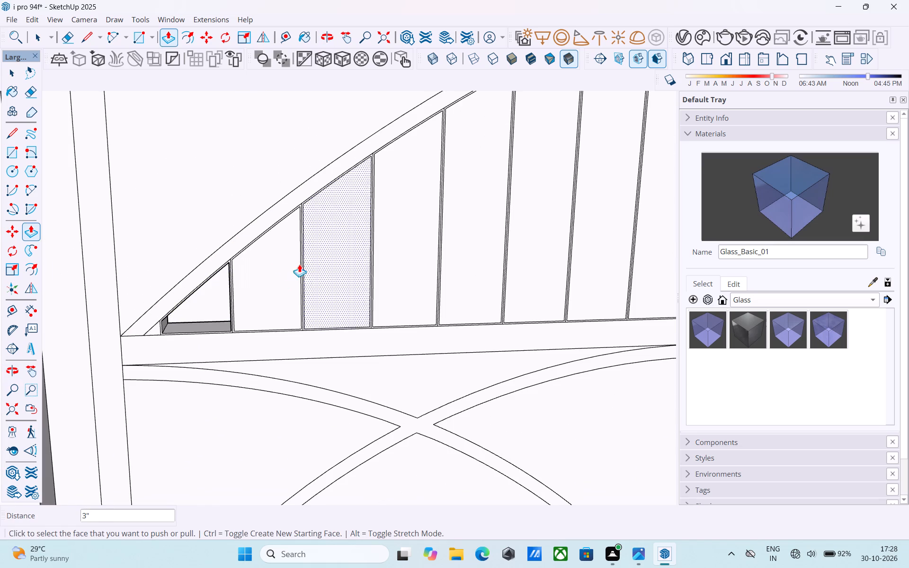
Push the second to fifth panel faces under the left leaf's arch back by the same 3" to open them.
double_click(272, 263)
double_click(329, 236)
shift+middle_drag(329, 236, 240, 280)
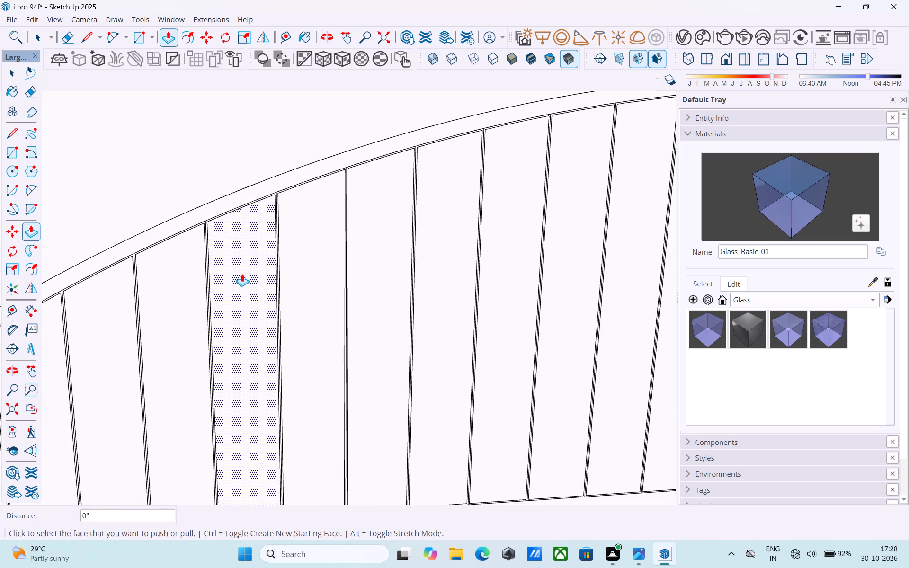
scroll(242, 274, down, 5)
shift+middle_drag(242, 274, 375, 168)
double_click(191, 272)
double_click(245, 257)
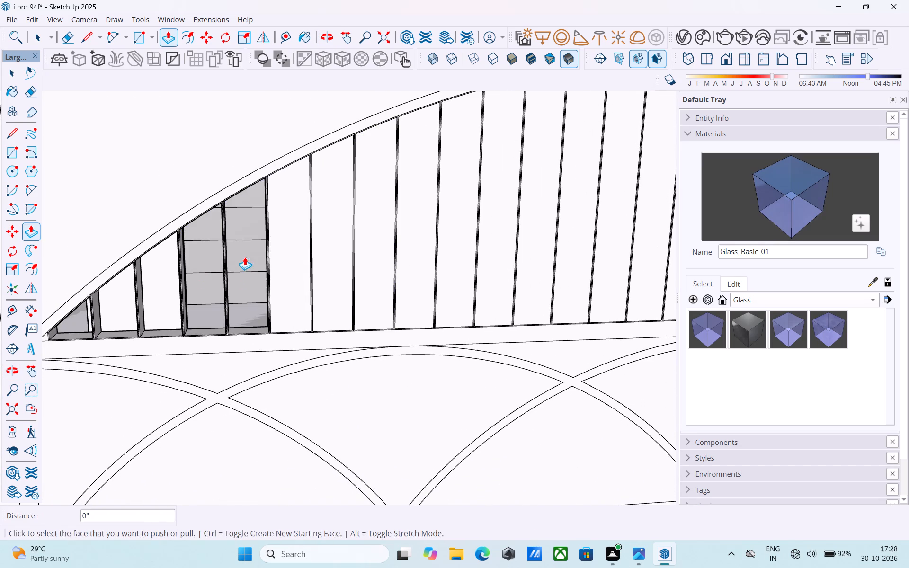
Cut the sixth to tenth panel faces under the left leaf's arch through by 3".
middle_drag(245, 257, 137, 246)
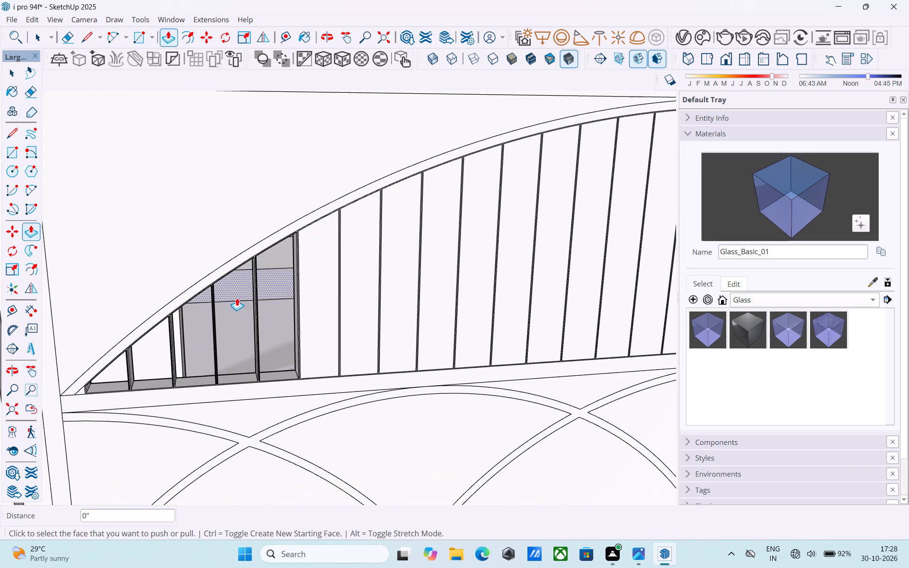
double_click(315, 277)
double_click(358, 265)
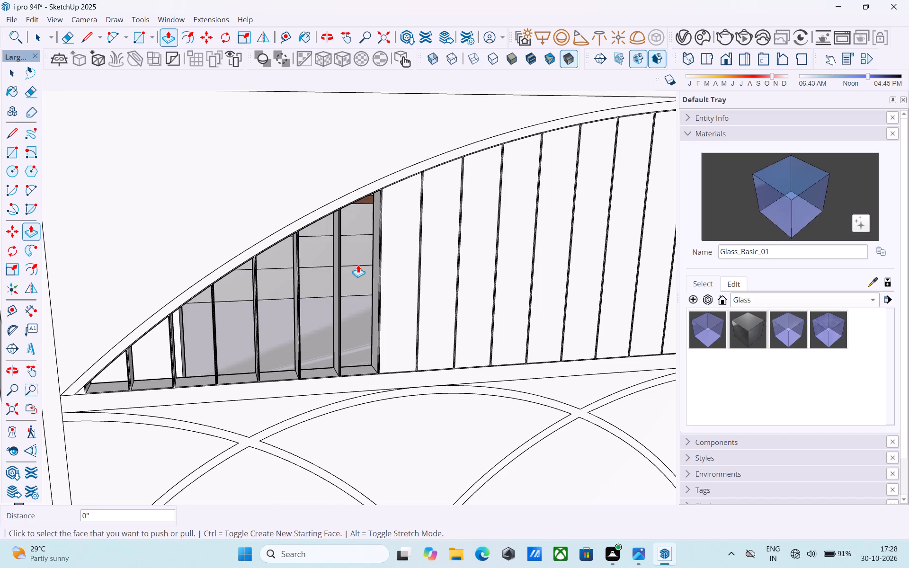
double_click(385, 265)
shift+middle_drag(385, 265, 289, 287)
shift+middle_drag(292, 287, 425, 242)
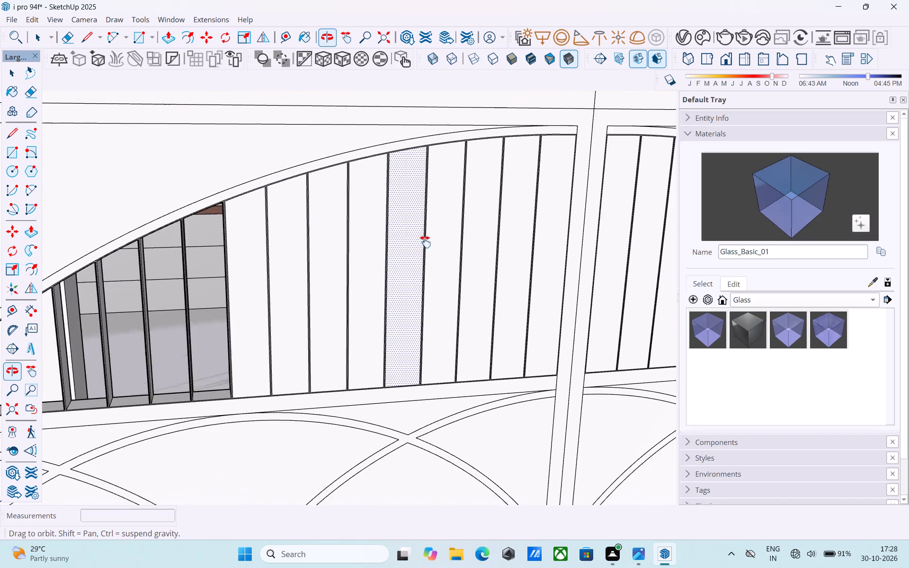
shift+middle_drag(425, 242, 431, 239)
middle_drag(383, 261, 431, 352)
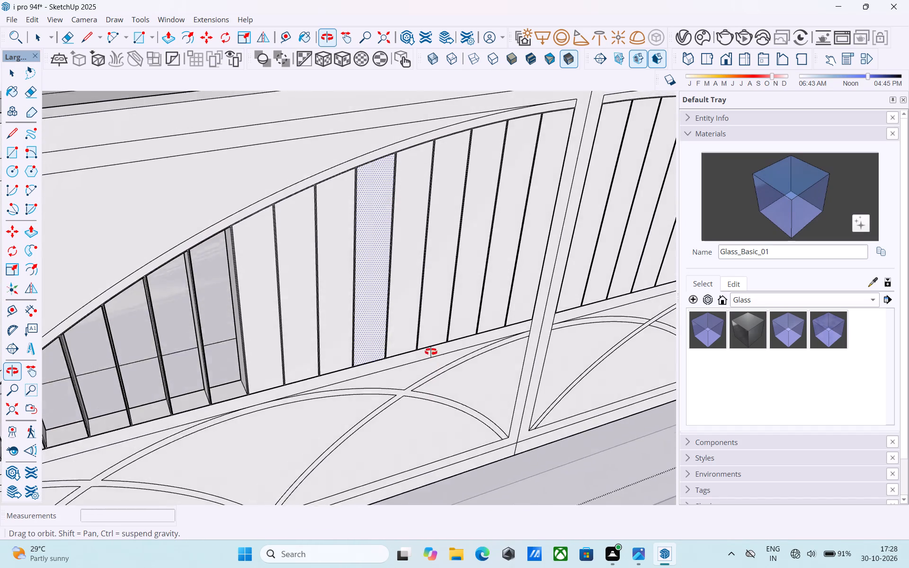
middle_drag(431, 352, 425, 345)
double_click(250, 290)
double_click(289, 253)
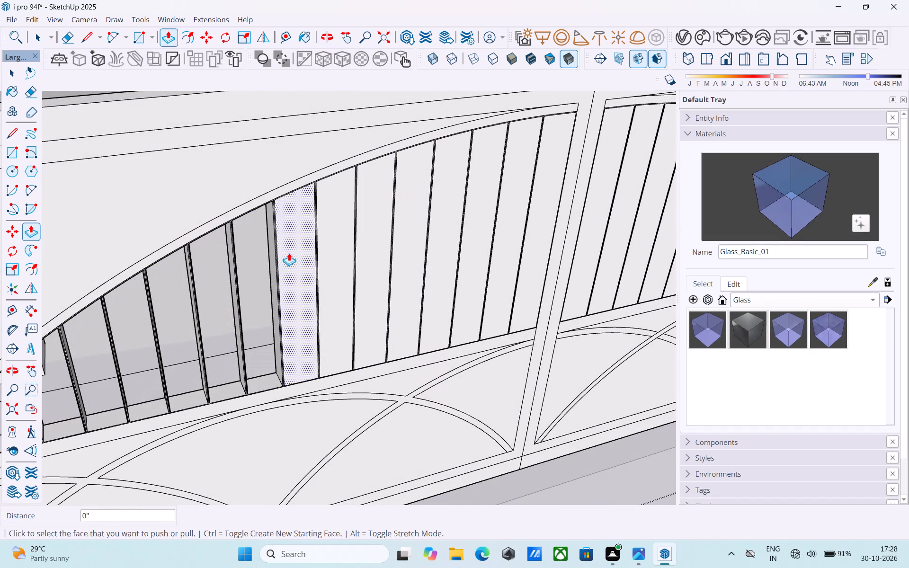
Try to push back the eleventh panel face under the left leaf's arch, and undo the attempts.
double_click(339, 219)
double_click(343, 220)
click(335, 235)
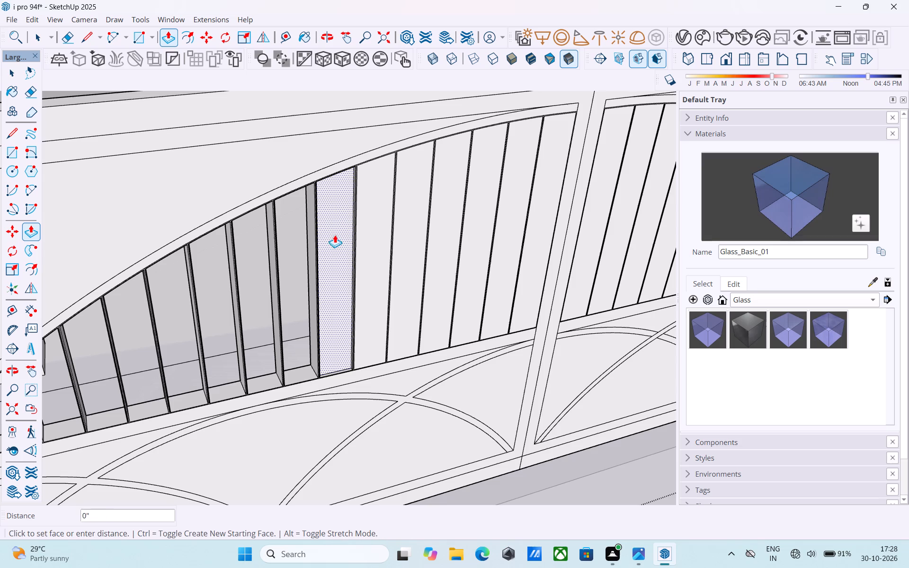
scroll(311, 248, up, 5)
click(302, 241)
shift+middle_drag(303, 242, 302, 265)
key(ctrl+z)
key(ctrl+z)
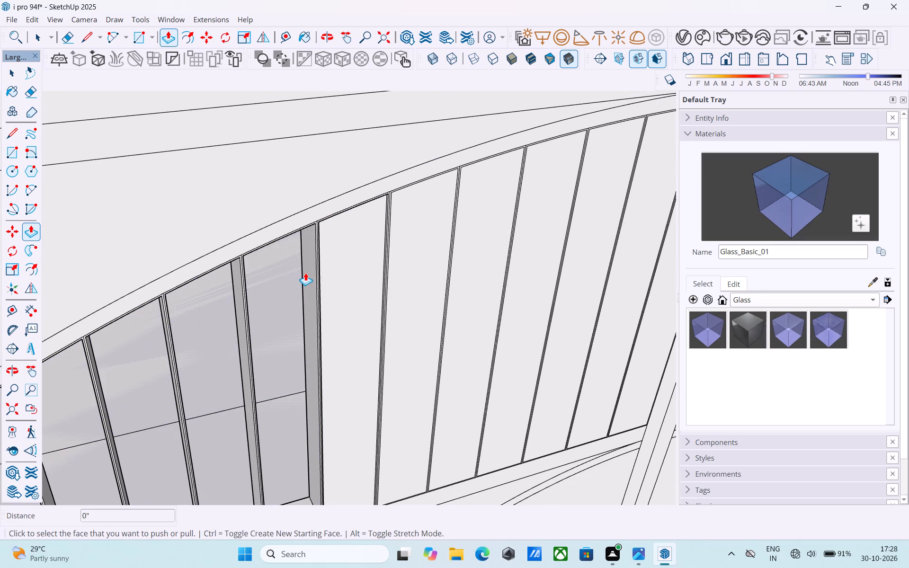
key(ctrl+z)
Push the eleventh to seventeenth panel faces under the left leaf's arch back 3", up to the gate's centre.
click(371, 276)
click(301, 269)
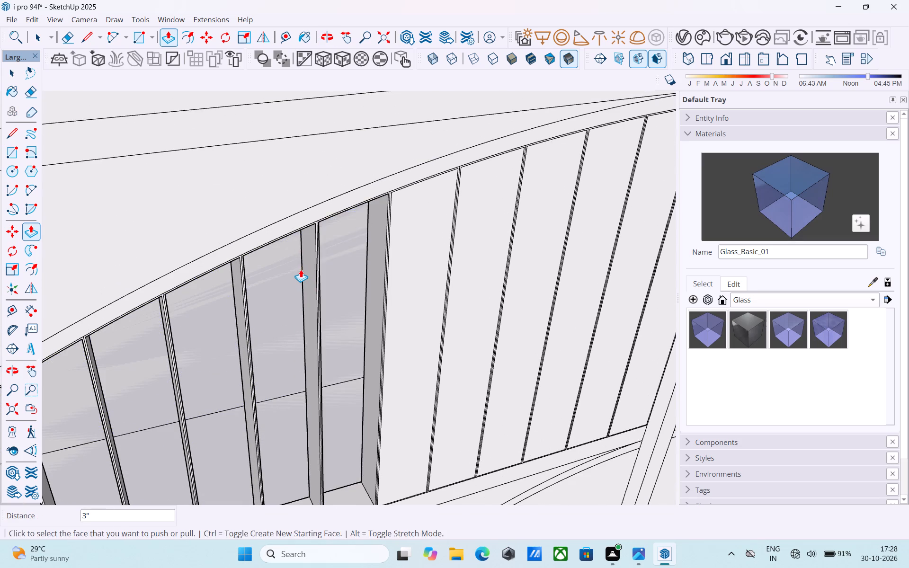
scroll(303, 271, down, 1)
shift+middle_drag(302, 273, 264, 278)
double_click(369, 269)
double_click(417, 258)
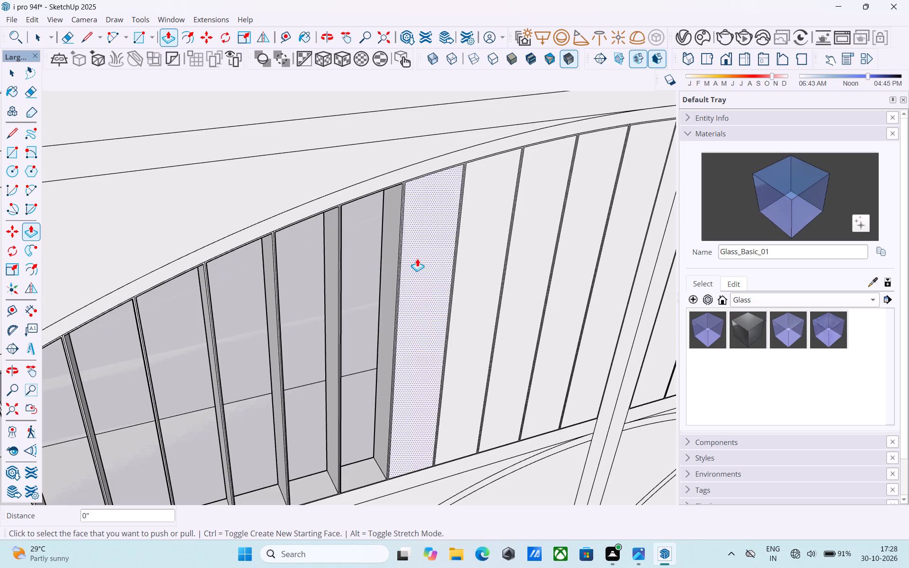
shift+middle_drag(410, 258, 276, 271)
shift+middle_drag(280, 271, 440, 205)
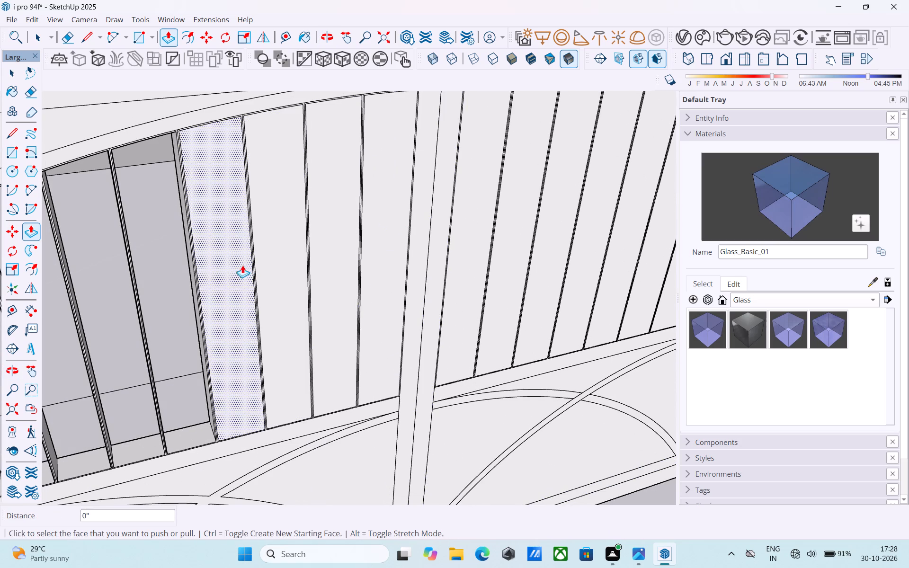
double_click(242, 265)
double_click(273, 253)
double_click(321, 228)
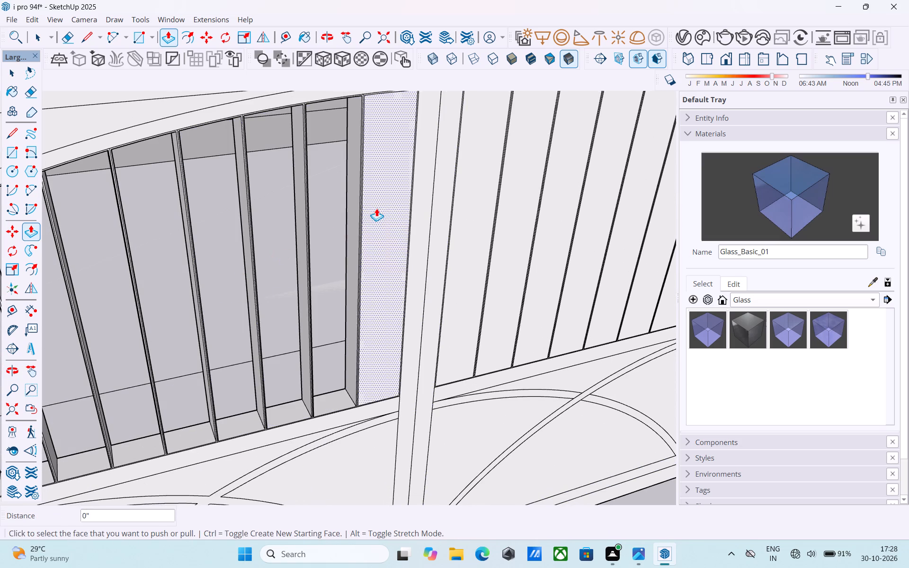
double_click(381, 206)
Cut the first six panel faces of the right leaf, starting at the gate's centre, through by 3" and save the model.
shift+middle_drag(381, 206, 312, 248)
double_click(260, 291)
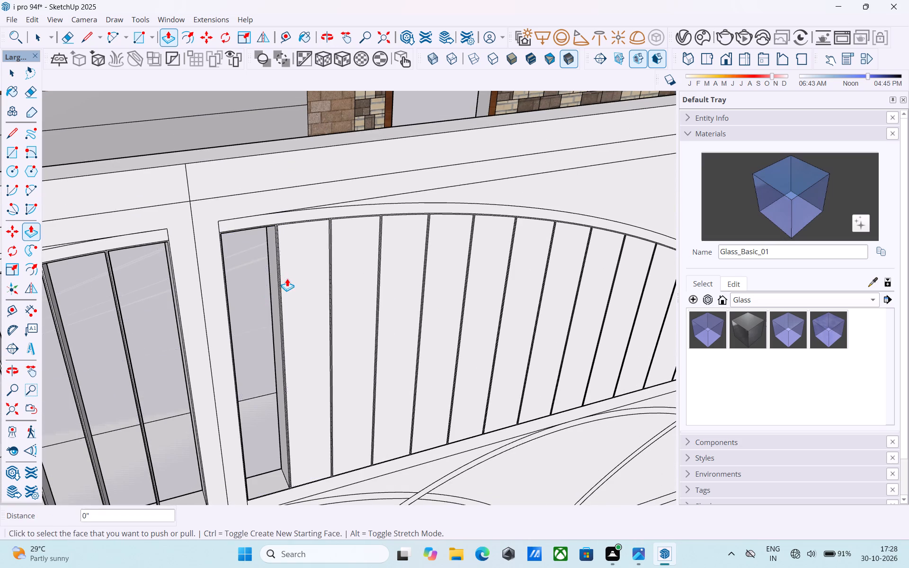
double_click(292, 273)
double_click(345, 263)
key(ctrl+s)
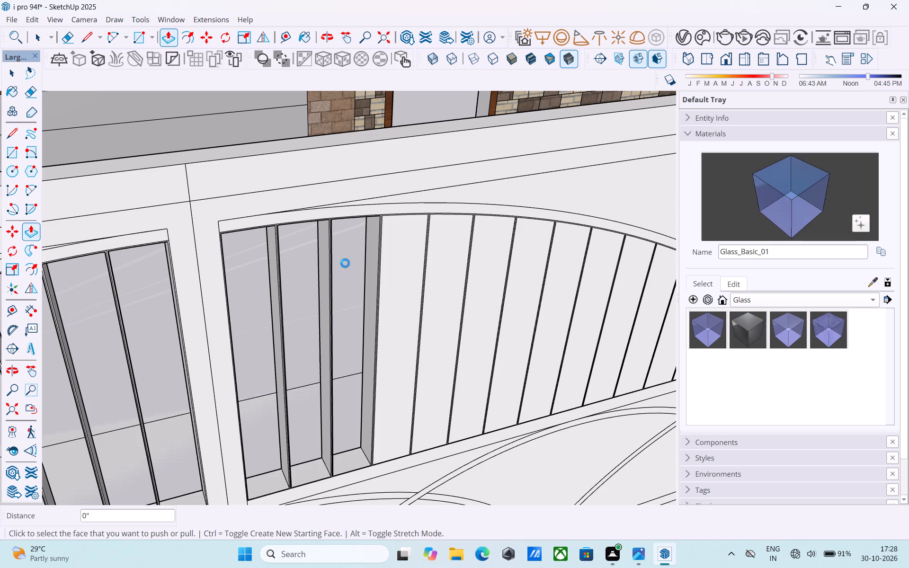
double_click(386, 276)
double_click(446, 291)
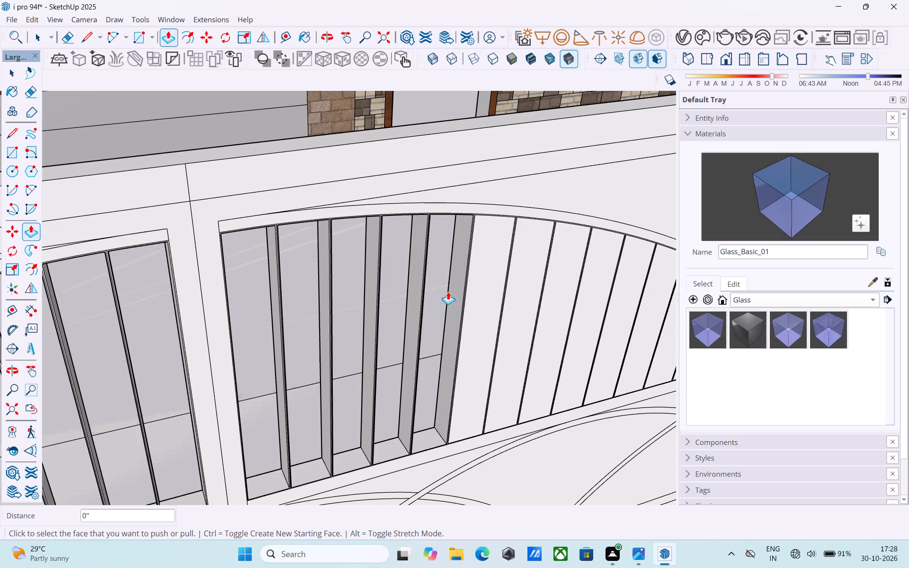
double_click(477, 296)
Push the seventh to thirteenth panel faces under the right leaf's arch back by the same 3".
scroll(477, 296, down, 3)
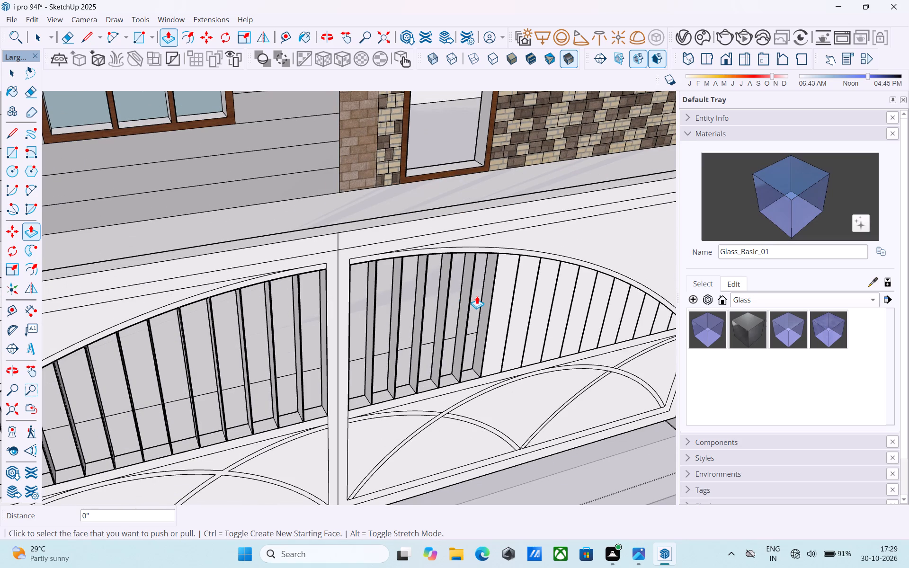
double_click(490, 355)
double_click(515, 331)
double_click(544, 321)
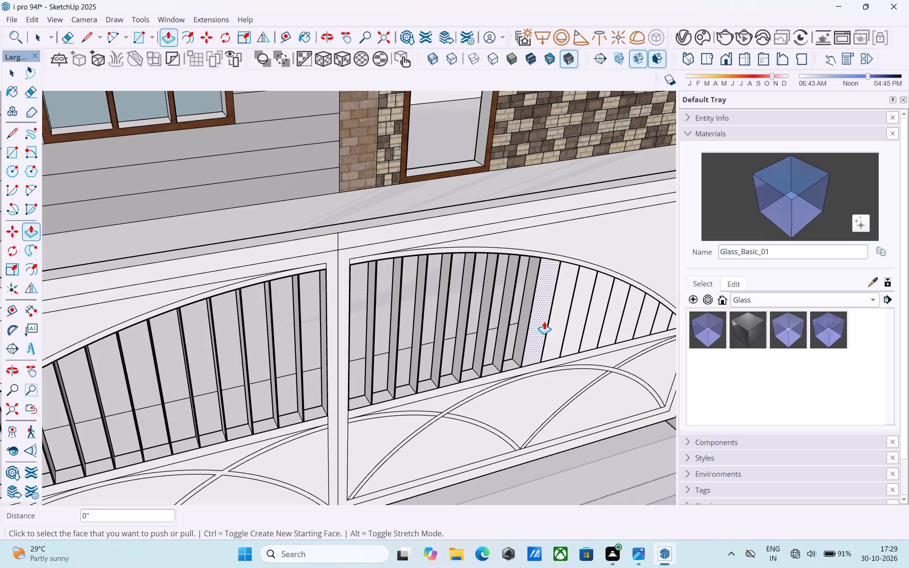
double_click(555, 320)
double_click(573, 310)
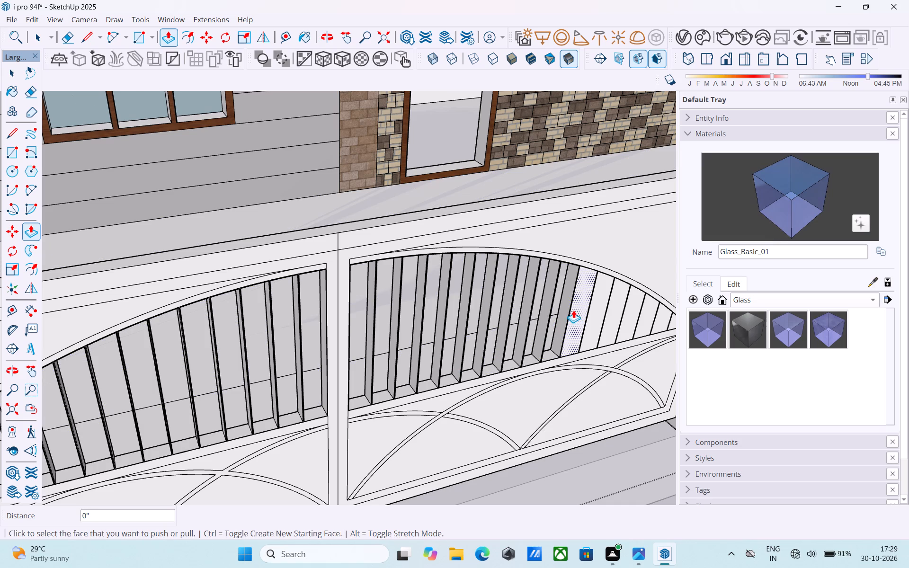
double_click(606, 302)
scroll(425, 288, down, 9)
middle_drag(339, 305, 293, 274)
scroll(561, 322, up, 8)
double_click(501, 324)
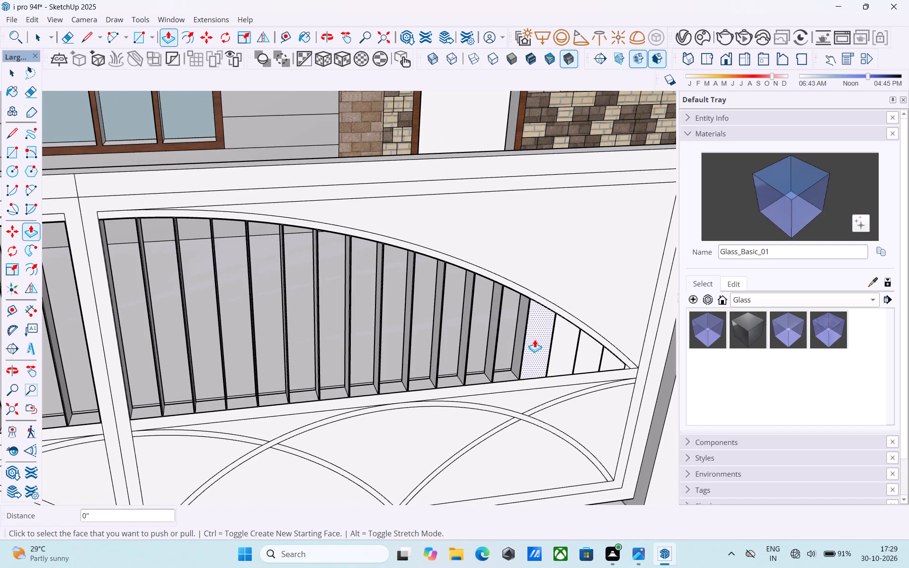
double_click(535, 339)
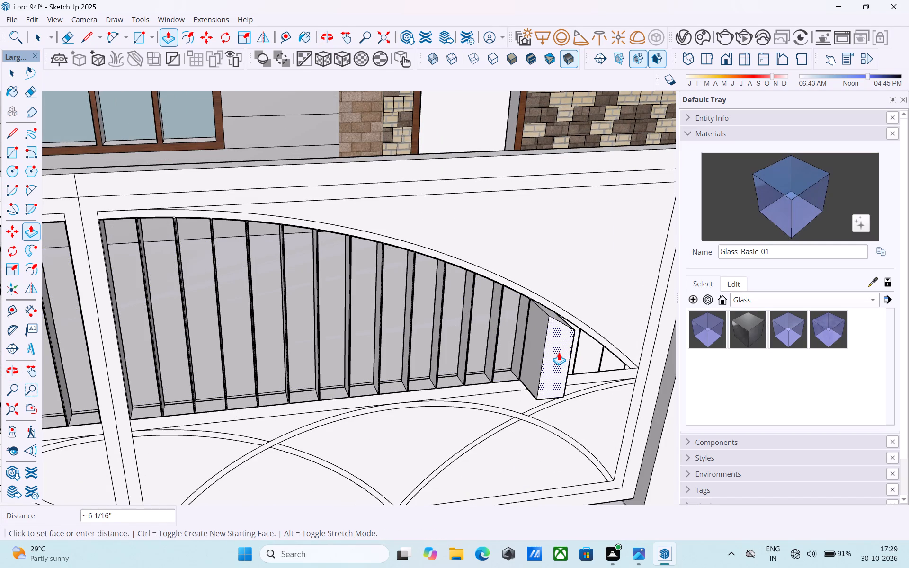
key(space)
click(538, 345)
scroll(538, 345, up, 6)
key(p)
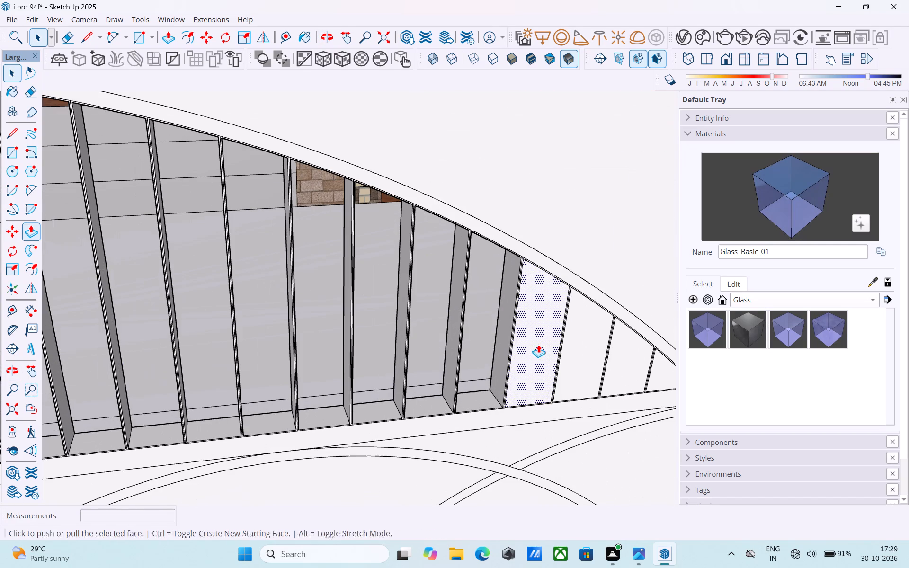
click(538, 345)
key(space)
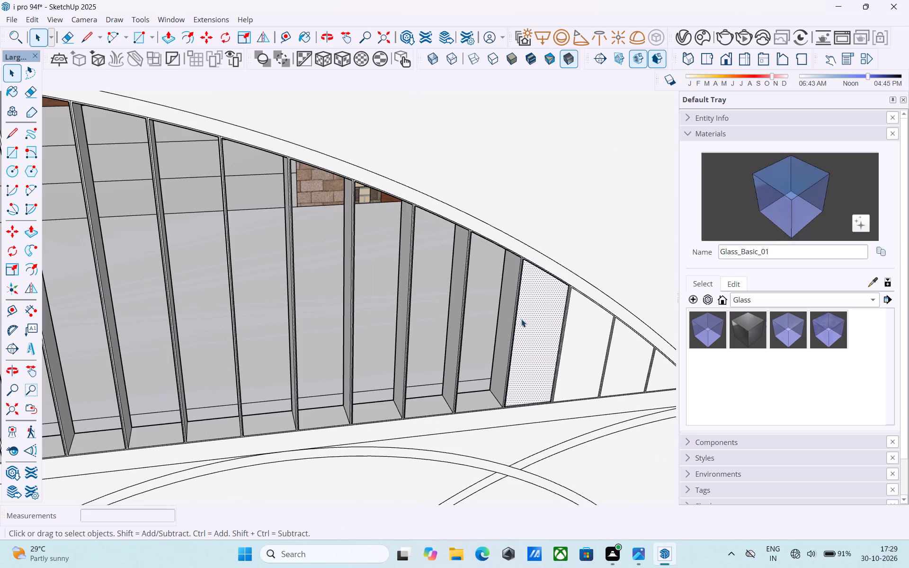
Push the fourteenth panel face under the right leaf's arch back to the rear corner of the neighbouring opening.
key(p)
click(538, 336)
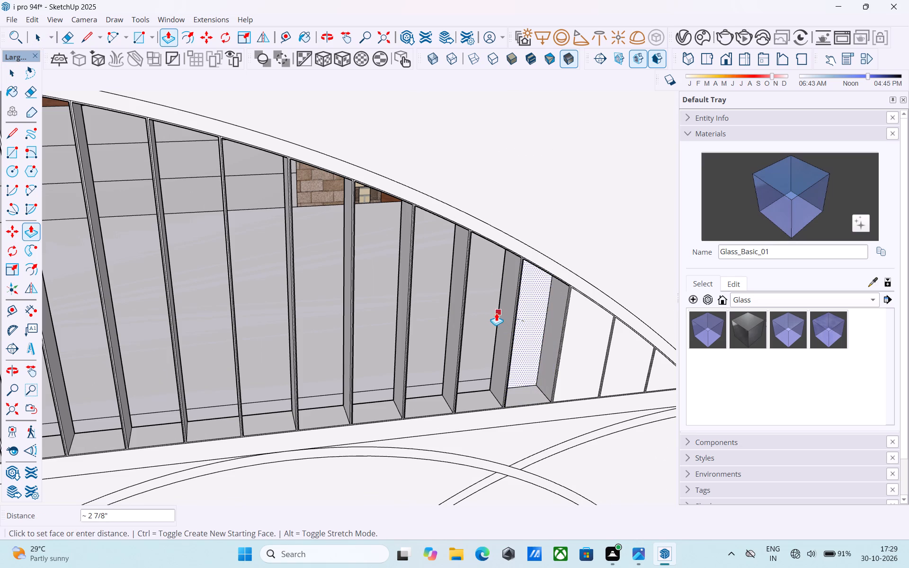
click(495, 312)
key(space)
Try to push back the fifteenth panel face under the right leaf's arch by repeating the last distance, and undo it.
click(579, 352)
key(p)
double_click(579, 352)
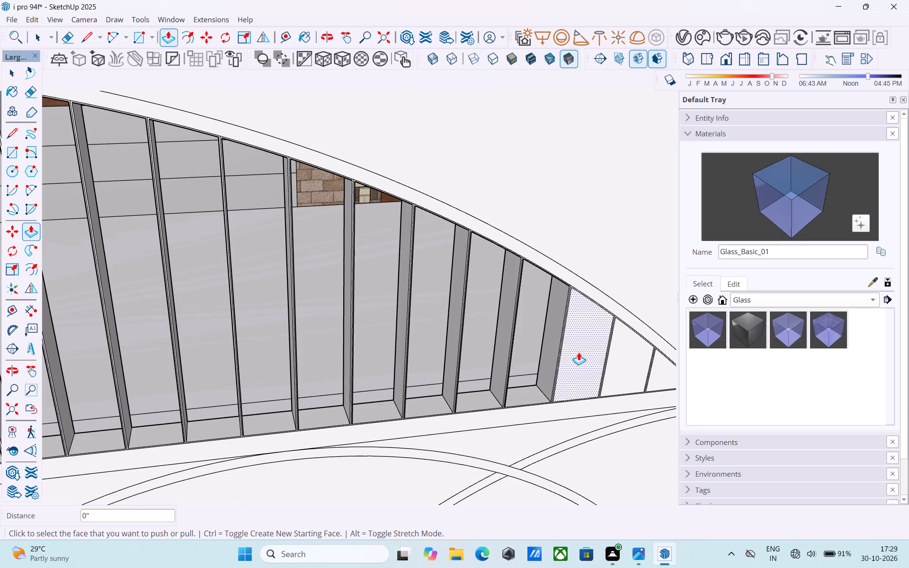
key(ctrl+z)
Push the fifteenth panel face under the right leaf's arch back to the neighbouring opening's rear edge and save the model.
key(space)
click(579, 352)
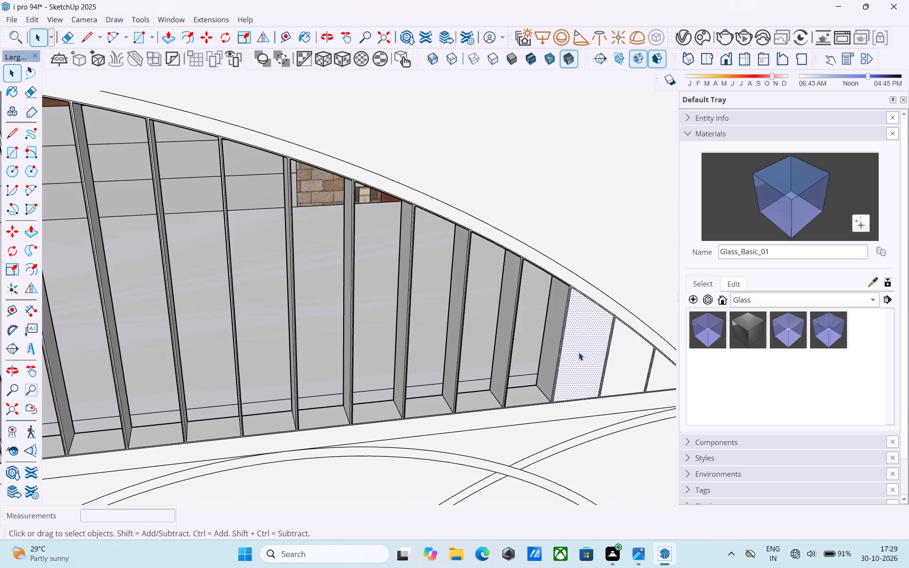
key(p)
click(579, 352)
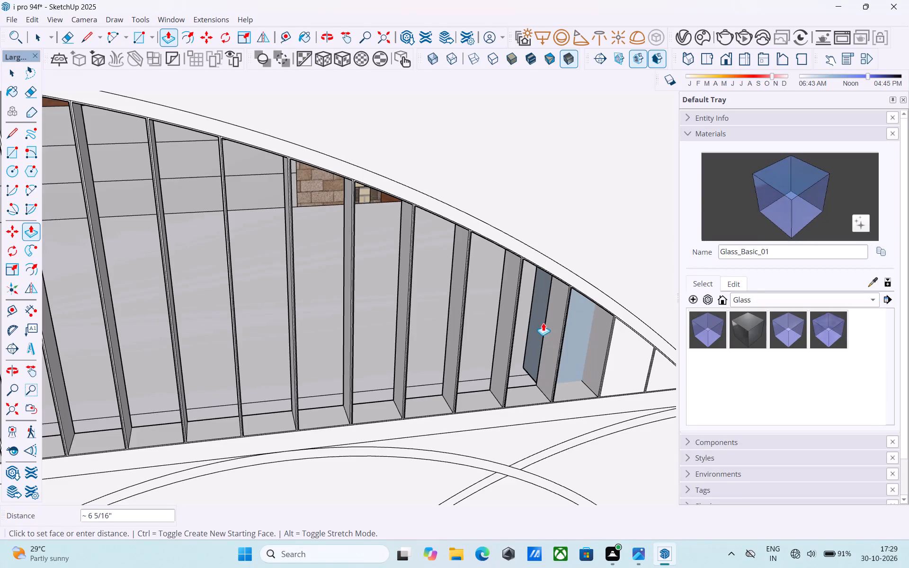
scroll(536, 321, up, 5)
click(548, 330)
key(space)
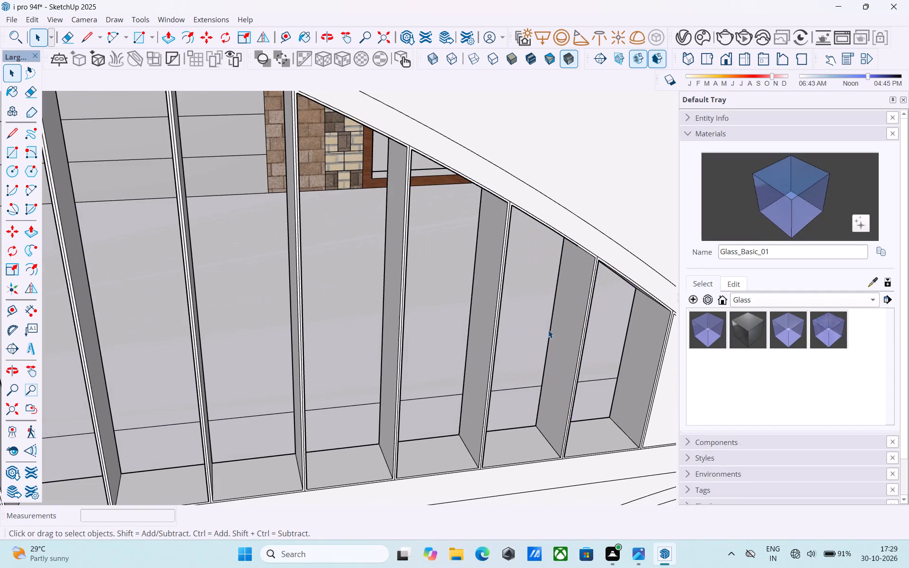
key(ctrl+s)
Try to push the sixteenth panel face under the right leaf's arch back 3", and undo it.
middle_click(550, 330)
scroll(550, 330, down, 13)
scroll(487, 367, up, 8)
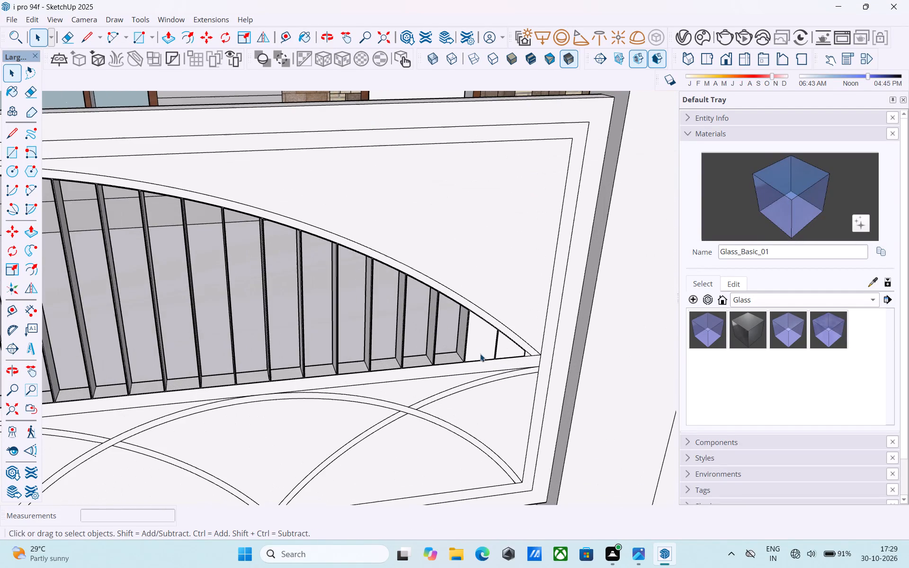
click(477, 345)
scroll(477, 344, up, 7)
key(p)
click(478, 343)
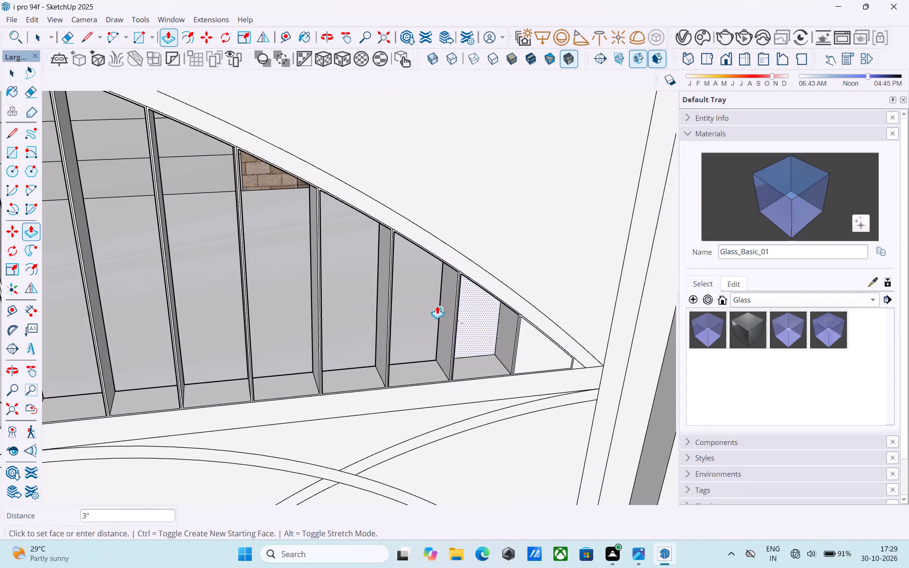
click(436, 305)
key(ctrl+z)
Push the sixteenth panel face under the right leaf's arch back 3" to the neighbouring opening's rear edge.
key(space)
click(468, 314)
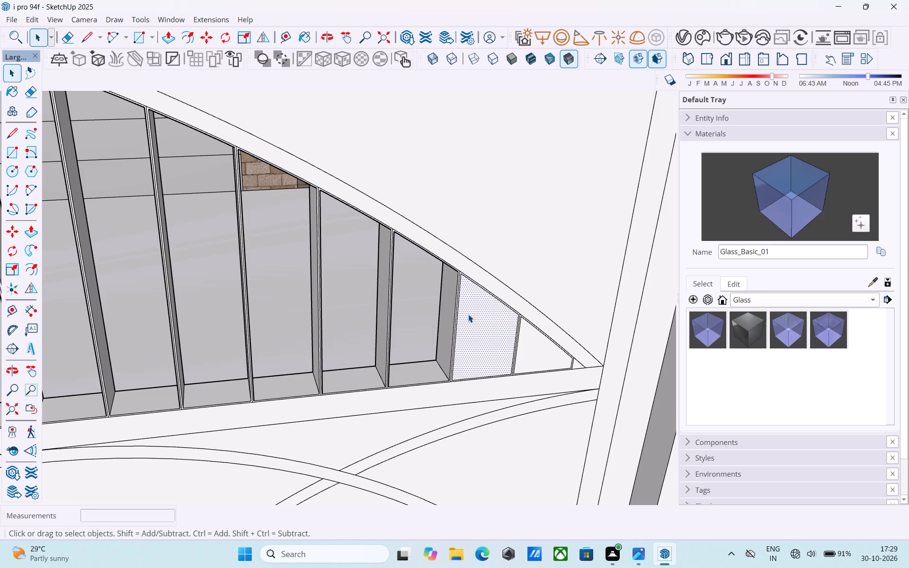
key(p)
click(472, 316)
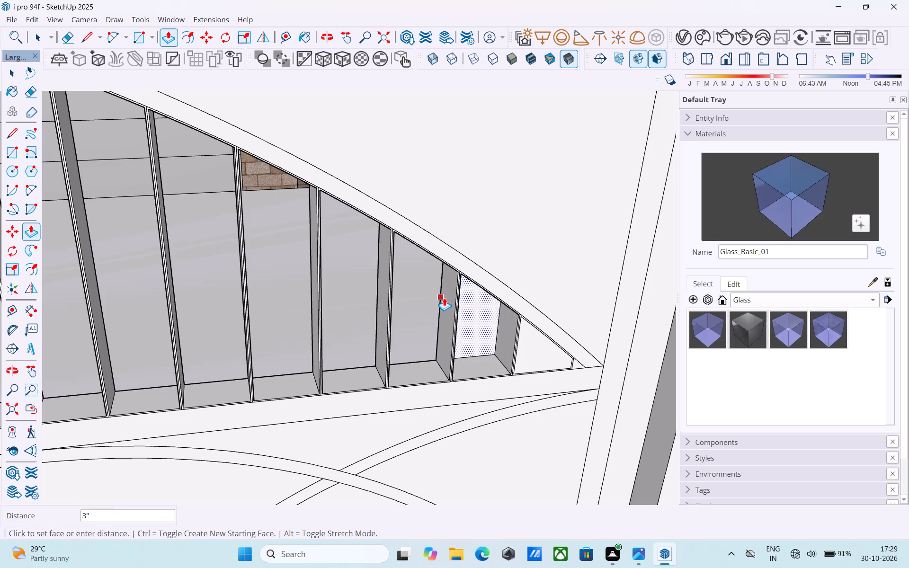
double_click(444, 298)
key(space)
Push the last, triangular panel face at the outer end of the right leaf's arch back by the same distance and save.
click(530, 344)
key(p)
double_click(530, 344)
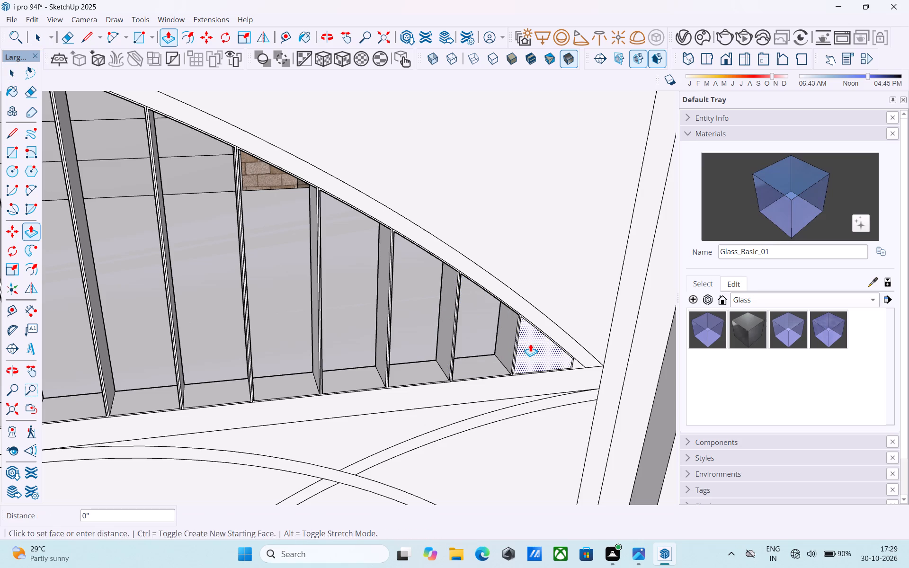
key(space)
scroll(531, 342, down, 20)
middle_drag(449, 364, 433, 345)
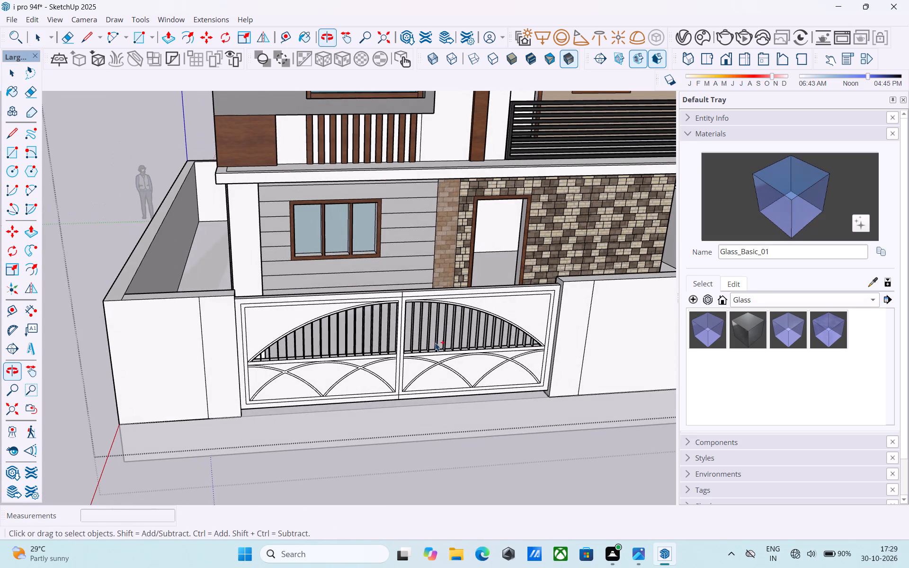
key(ctrl+s)
scroll(436, 340, down, 4)
middle_drag(436, 342, 446, 334)
scroll(375, 409, up, 5)
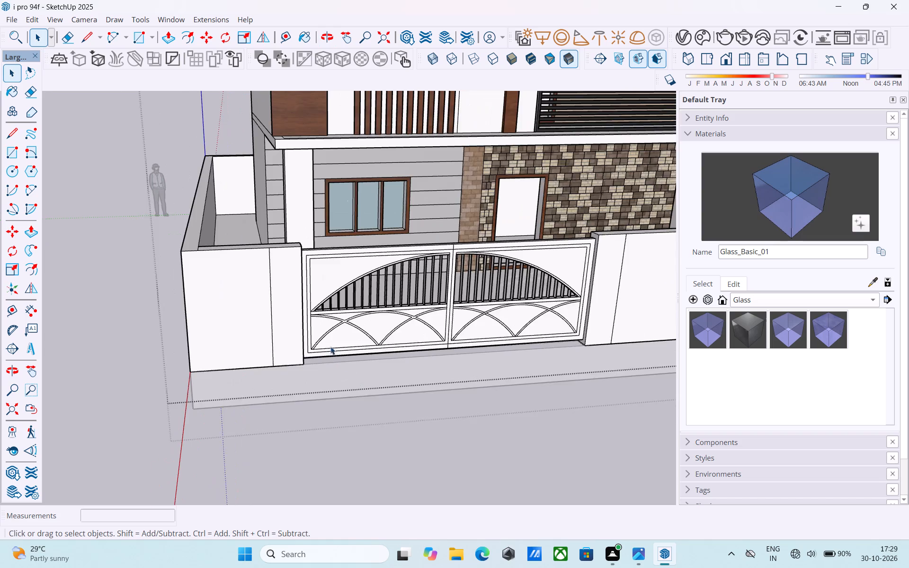
Push the five panel faces beside, beneath and between the left leaf's lower arcs back by the previous 3" distance.
scroll(330, 346, up, 6)
click(314, 320)
scroll(314, 319, up, 6)
key(p)
double_click(314, 319)
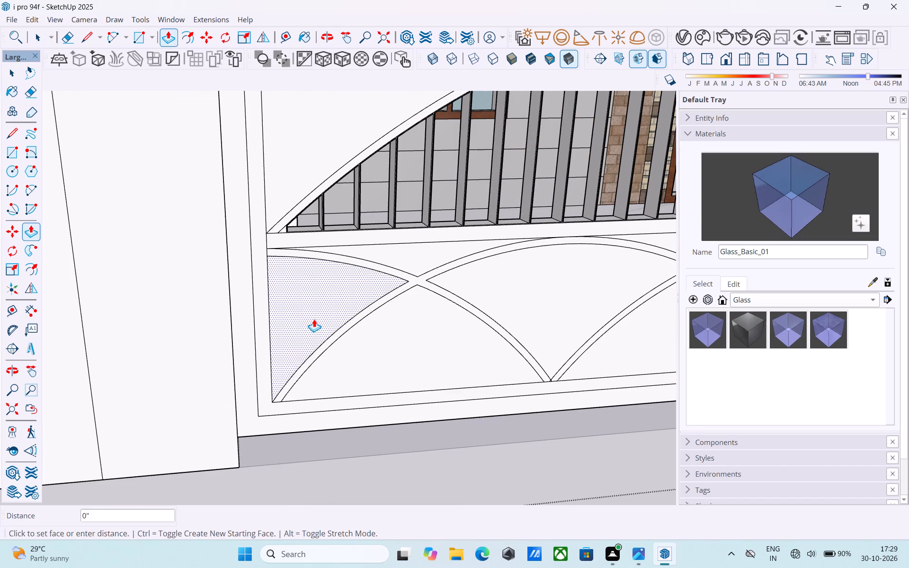
double_click(396, 343)
double_click(512, 276)
scroll(511, 276, down, 1)
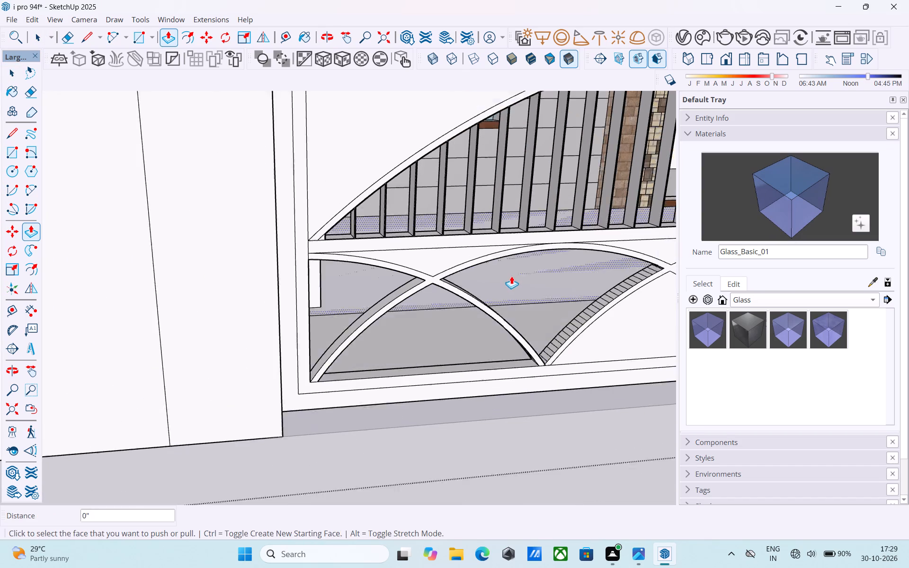
scroll(511, 276, down, 1)
shift+middle_drag(511, 275, 368, 275)
double_click(401, 306)
double_click(453, 264)
Push the five panel faces beside, beneath and between the right leaf's lower arcs back by the same distance.
shift+middle_drag(453, 264, 373, 263)
double_click(428, 267)
double_click(462, 299)
double_click(541, 266)
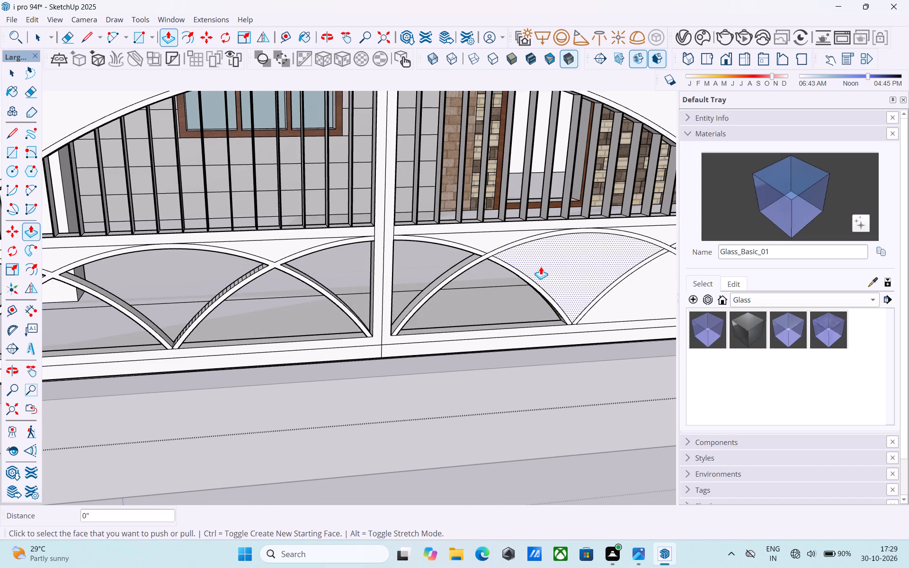
shift+middle_drag(541, 266, 444, 248)
double_click(497, 259)
double_click(585, 207)
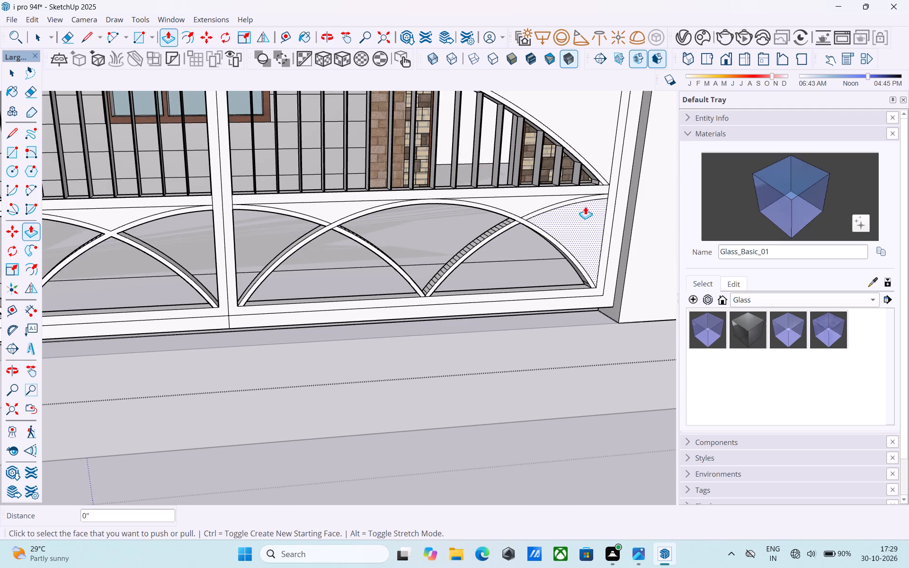
Push the four small triangular faces between the lower arcs and the middle rail back by the same distance, on both leaves.
double_click(523, 201)
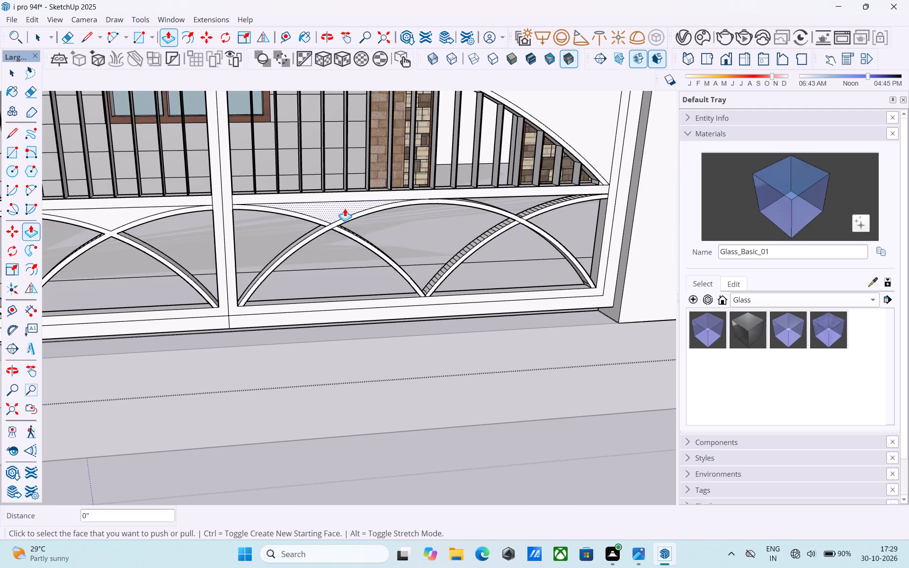
double_click(335, 207)
middle_drag(335, 207, 562, 210)
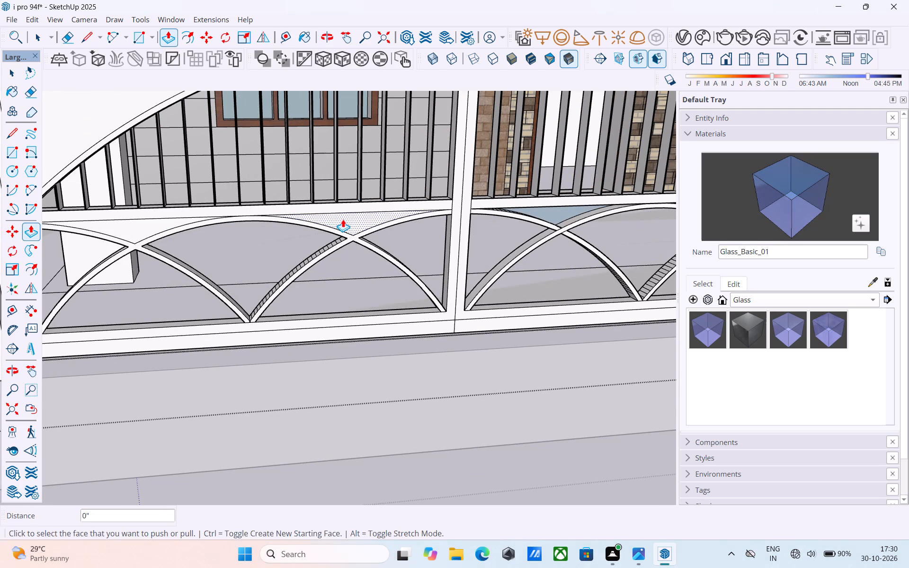
double_click(343, 219)
shift+middle_drag(344, 219, 522, 212)
double_click(516, 216)
Delete the leftover faces blocking the left leaf's outer and the right leaf's inner triangular openings above the lower arcs.
shift+middle_drag(517, 215, 515, 213)
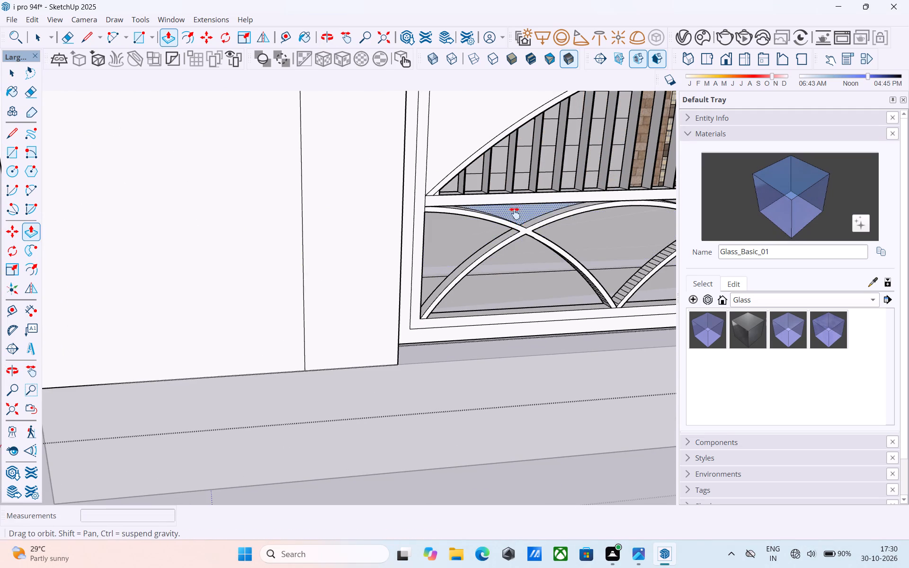
shift+middle_drag(515, 213, 332, 205)
scroll(331, 204, up, 4)
key(space)
click(331, 204)
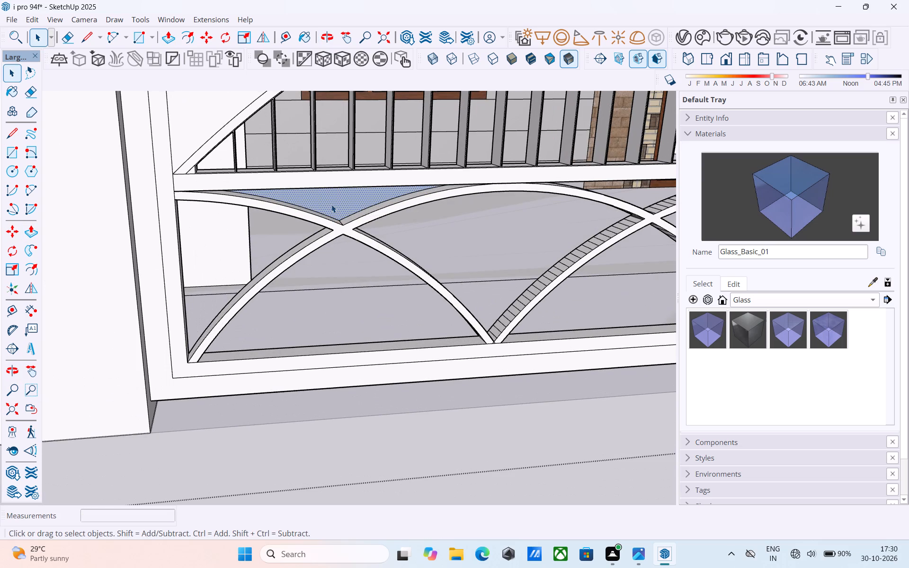
key(Delete)
scroll(330, 204, down, 7)
scroll(487, 200, up, 8)
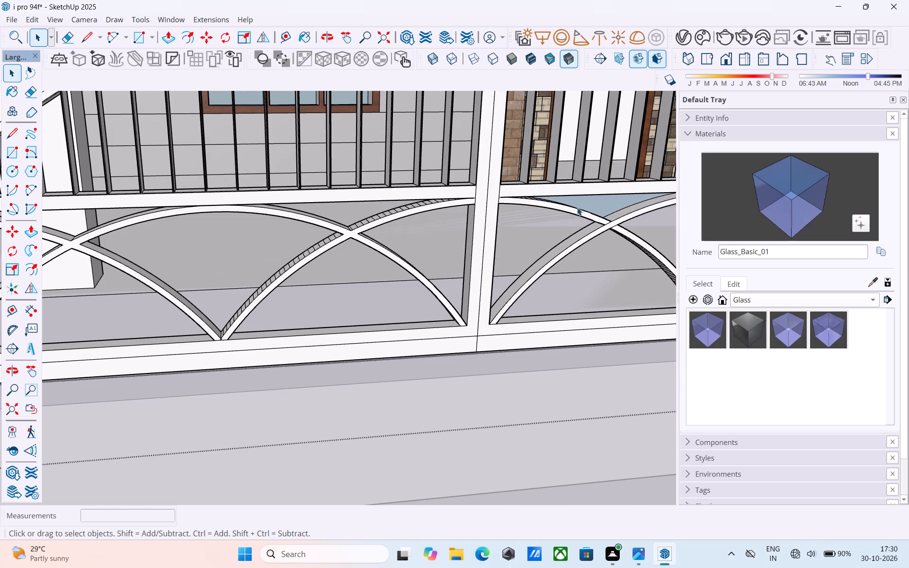
click(588, 203)
key(Delete)
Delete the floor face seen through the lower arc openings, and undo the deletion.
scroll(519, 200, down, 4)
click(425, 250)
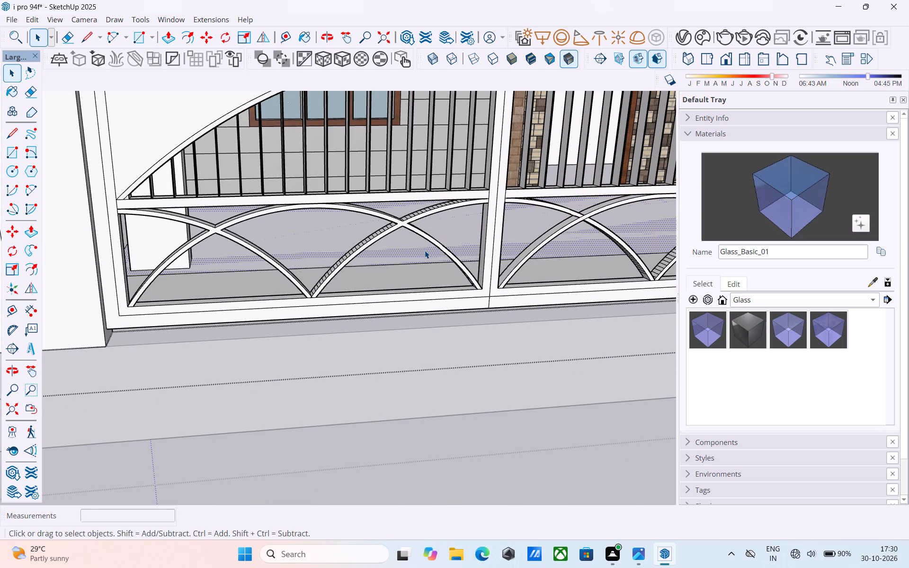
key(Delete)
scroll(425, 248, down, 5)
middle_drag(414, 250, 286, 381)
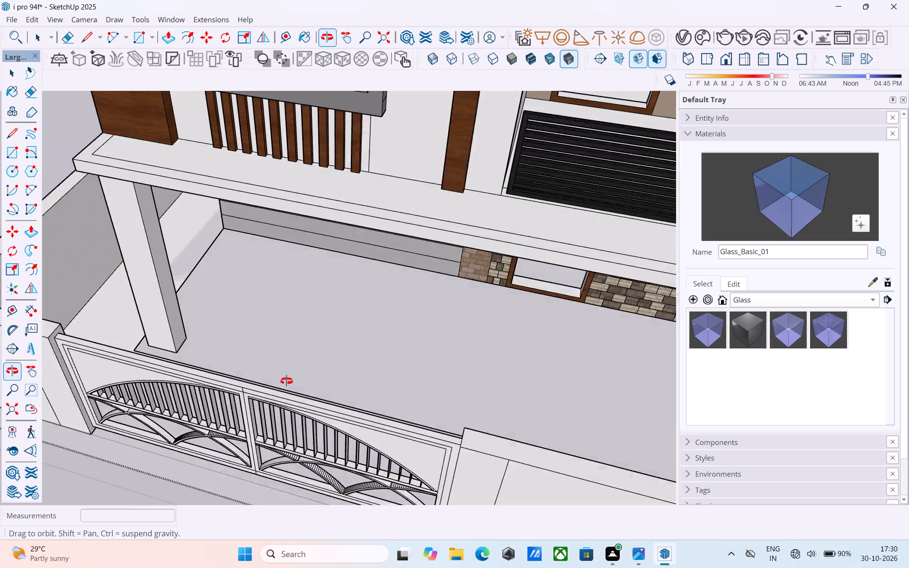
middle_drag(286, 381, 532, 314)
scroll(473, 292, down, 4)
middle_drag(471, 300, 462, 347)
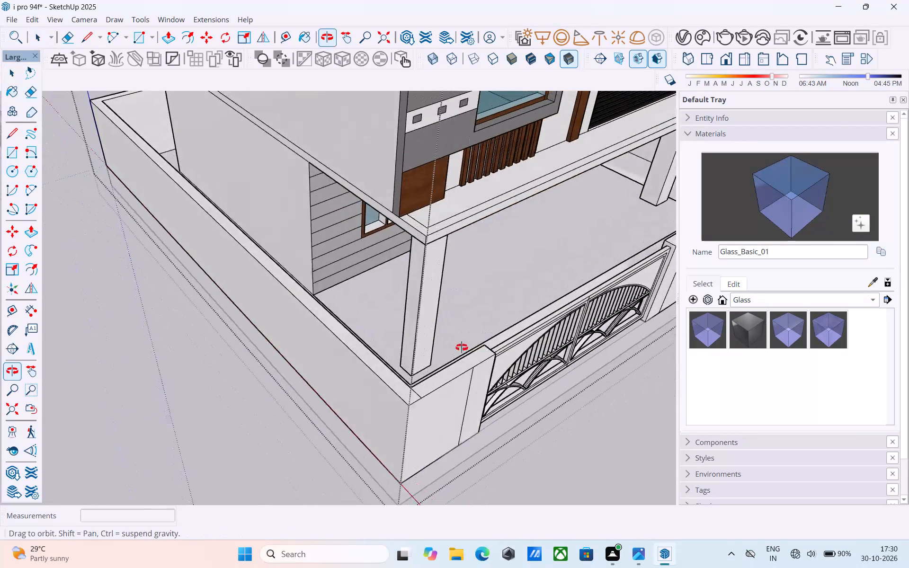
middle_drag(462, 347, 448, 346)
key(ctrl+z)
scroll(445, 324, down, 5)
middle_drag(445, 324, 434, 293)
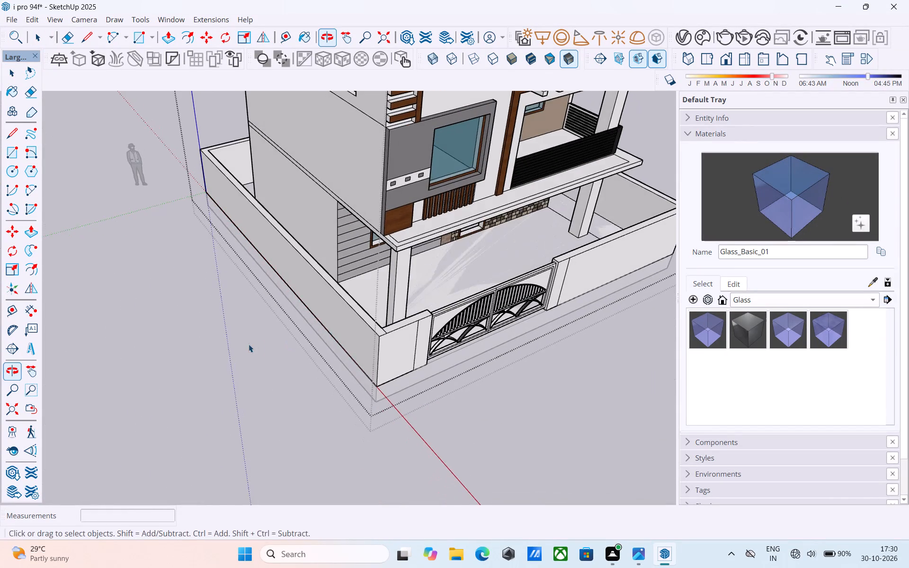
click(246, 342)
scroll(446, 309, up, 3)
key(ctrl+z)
Close the boundary wall group and save the model.
key(ctrl+s)
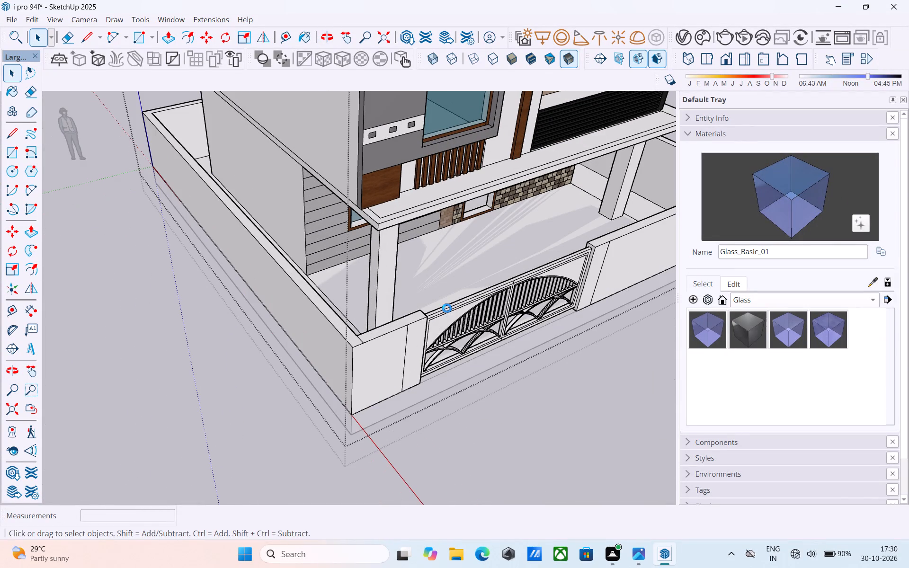
click(208, 326)
key(ctrl+s)
key(ctrl+s)
key(ctrl+s)
key(ctrl+s)
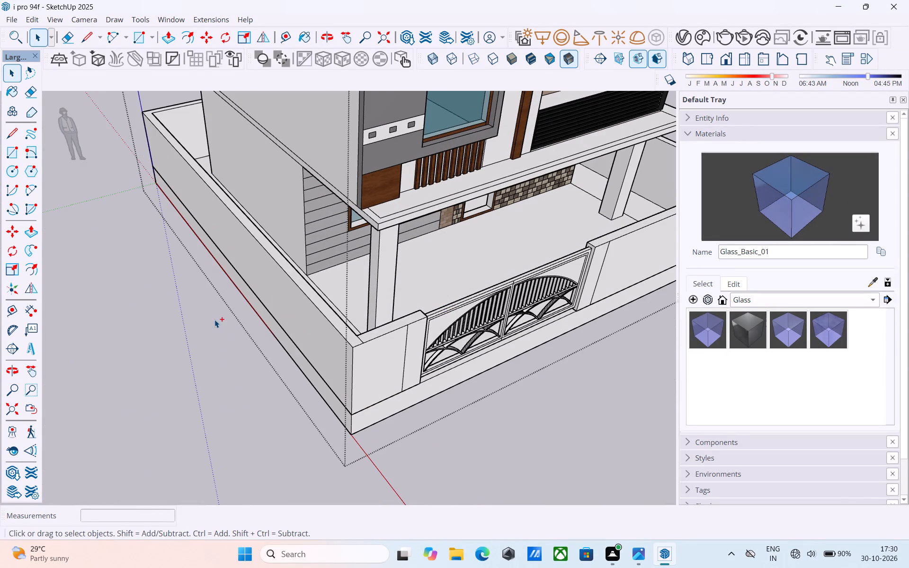
Reopen the boundary wall group, push the panel faces above both leaves' large arches back by the same distance, and save.
scroll(215, 319, down, 4)
key(space)
middle_drag(417, 335, 340, 254)
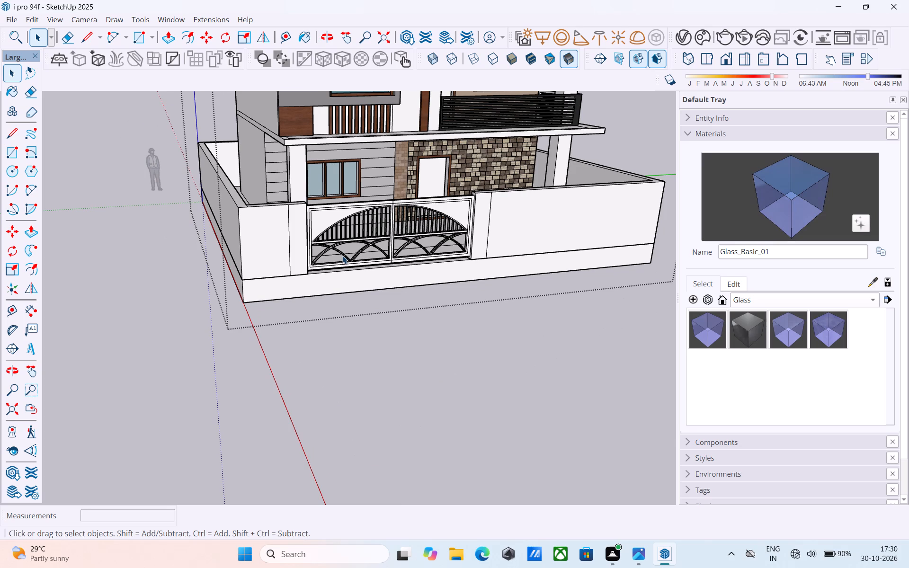
middle_drag(343, 256, 316, 258)
scroll(335, 263, down, 3)
middle_drag(339, 266, 340, 308)
scroll(298, 281, up, 8)
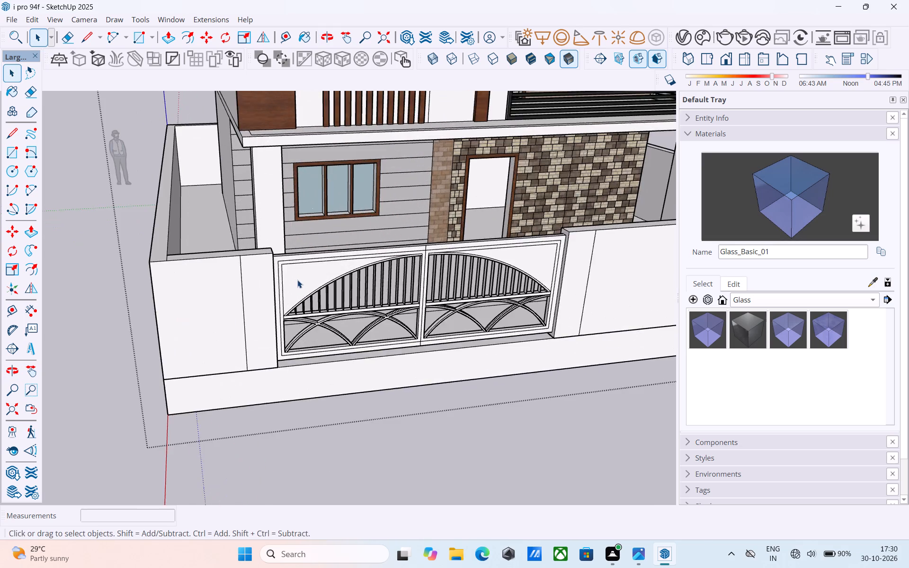
scroll(297, 280, up, 2)
click(300, 280)
double_click(300, 280)
click(300, 274)
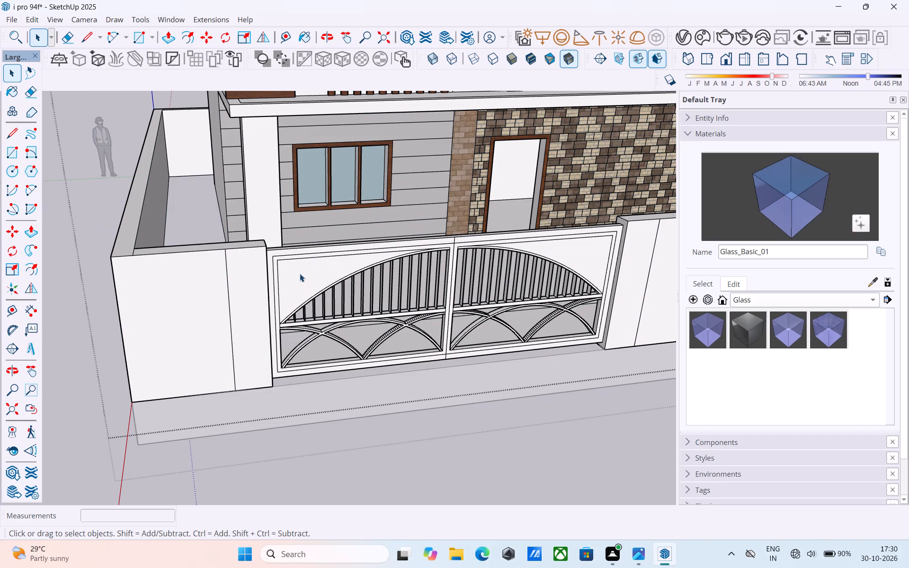
scroll(300, 273, up, 3)
key(p)
double_click(299, 273)
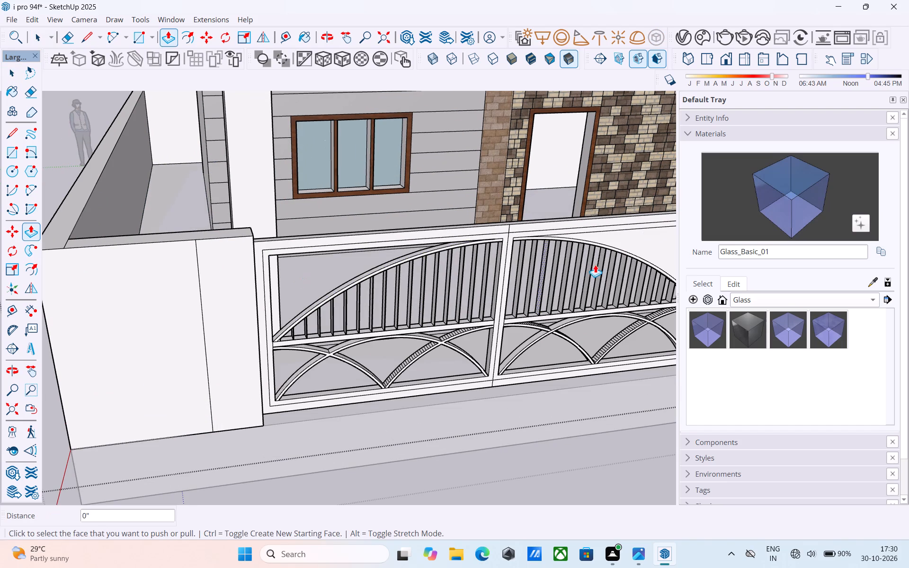
middle_drag(613, 262, 492, 259)
double_click(526, 250)
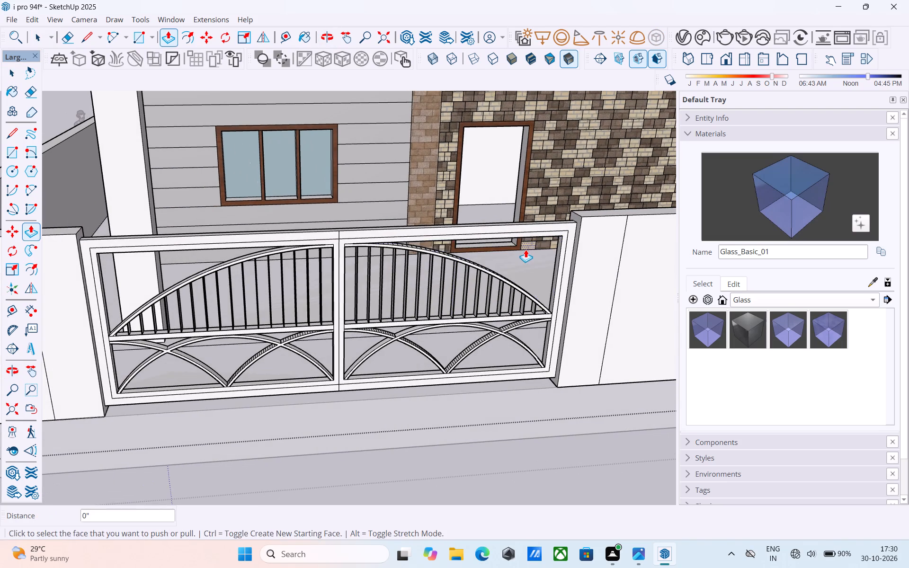
scroll(526, 249, down, 5)
key(space)
key(ctrl+s)
Paint the front faces of the left leaf's large arch, middle rail and lower arcs with the in-model ThomThom - Buttons1 material.
scroll(507, 245, down, 4)
middle_drag(480, 276, 472, 249)
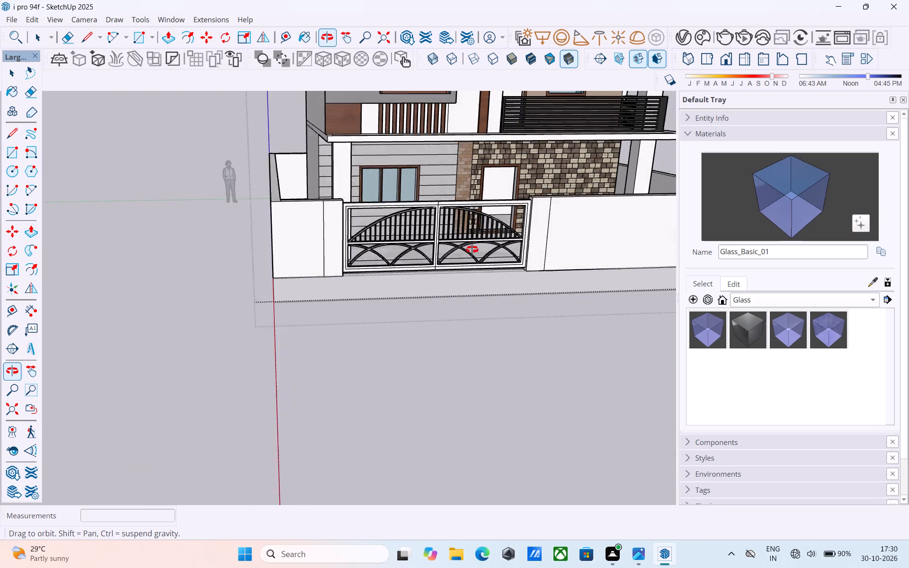
middle_drag(472, 249, 491, 263)
scroll(375, 242, up, 9)
middle_drag(437, 262, 428, 257)
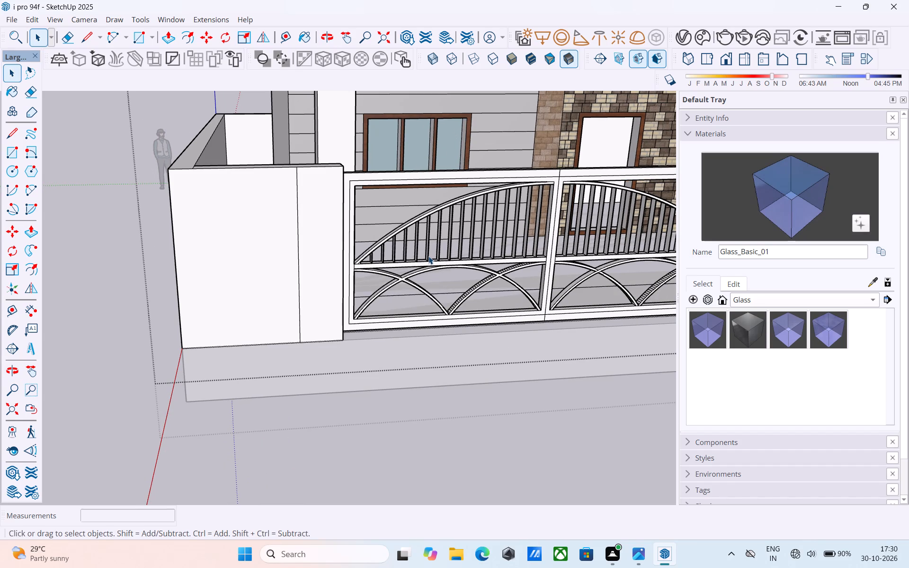
middle_drag(428, 256, 446, 243)
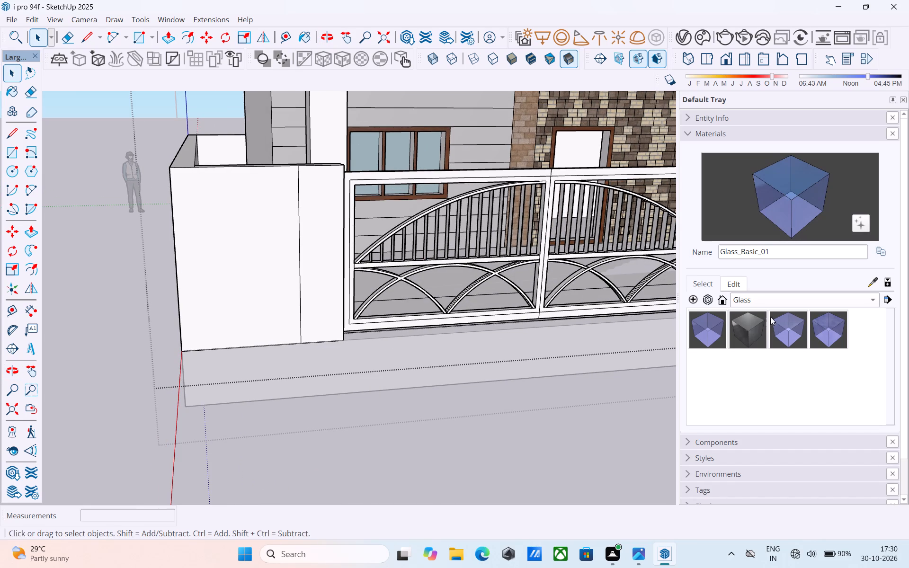
click(762, 298)
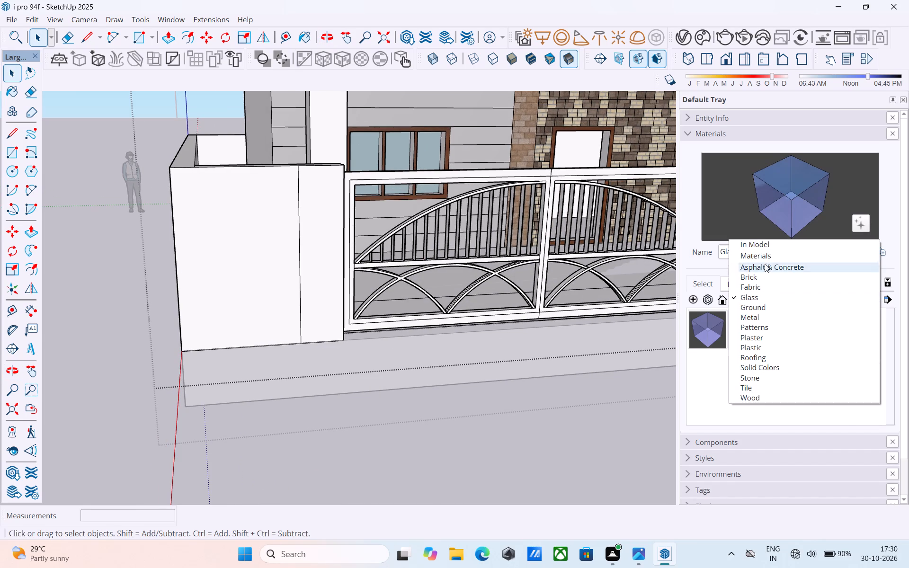
click(765, 247)
click(824, 401)
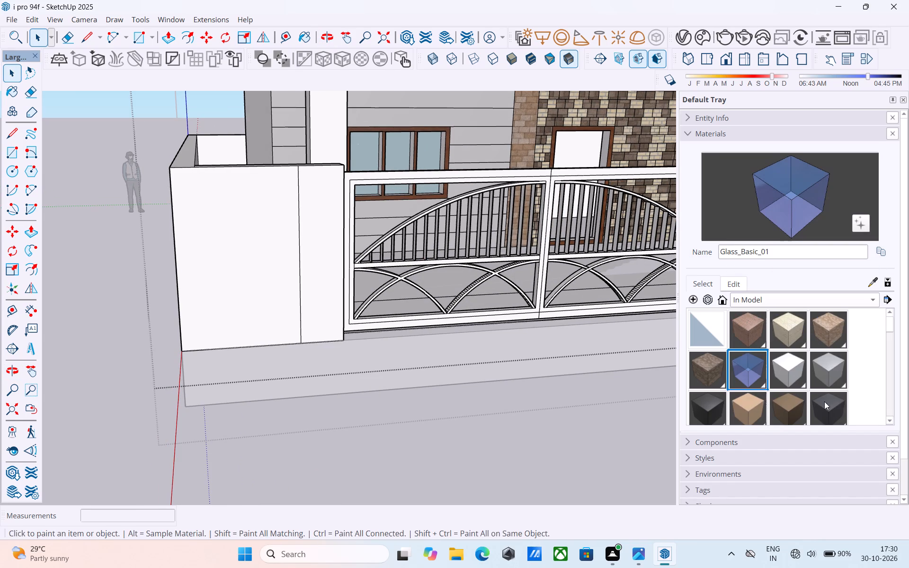
scroll(436, 221, up, 11)
scroll(388, 189, down, 3)
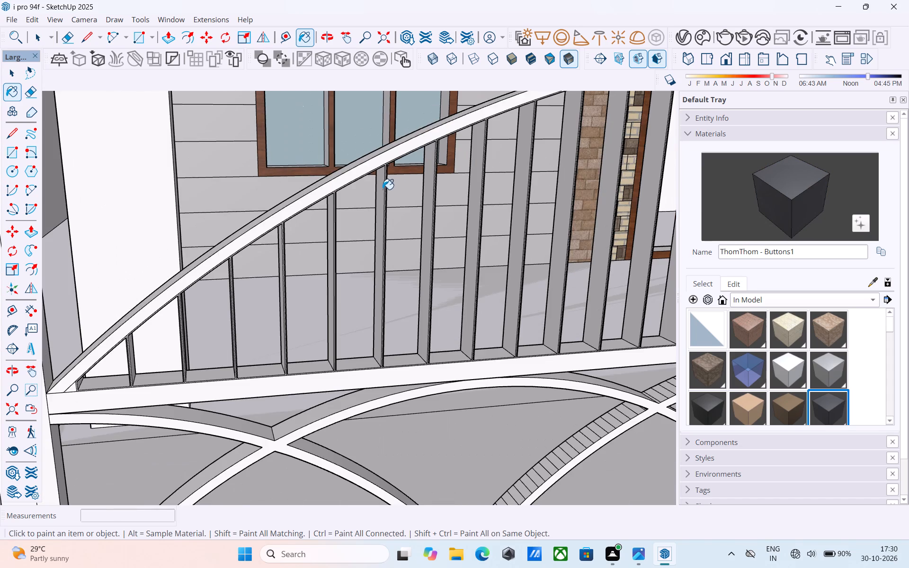
click(356, 176)
scroll(359, 179, down, 5)
scroll(324, 294, up, 6)
click(324, 294)
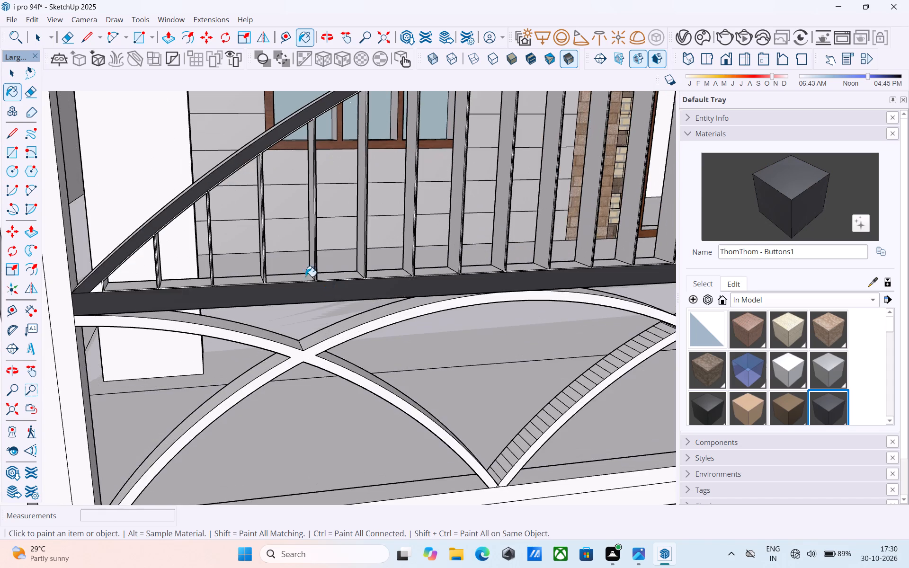
scroll(294, 267, down, 5)
scroll(272, 323, up, 7)
click(277, 288)
scroll(272, 256, down, 6)
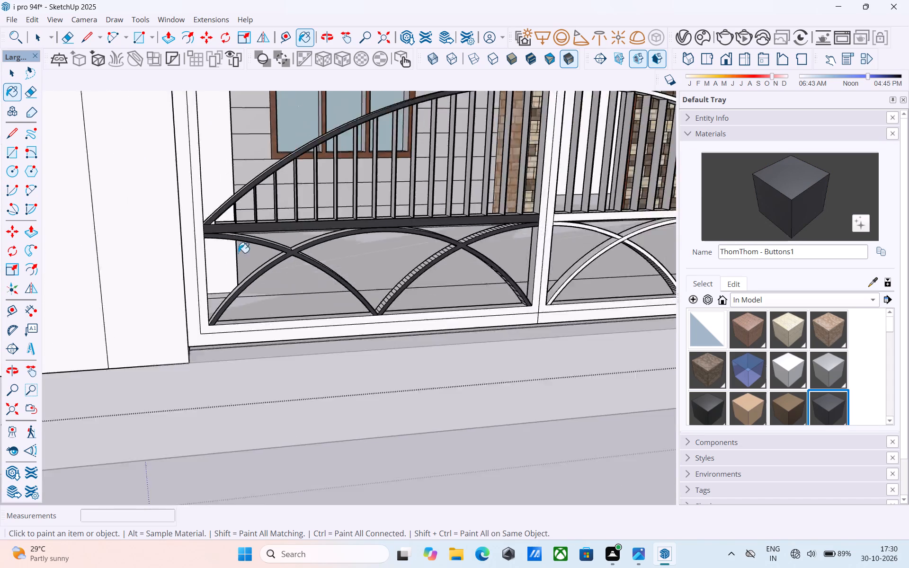
Paint the front faces of the right leaf's crossing lower arcs with the same ThomThom - Buttons1 material.
scroll(238, 253, down, 4)
scroll(472, 247, up, 9)
click(405, 233)
scroll(402, 232, down, 2)
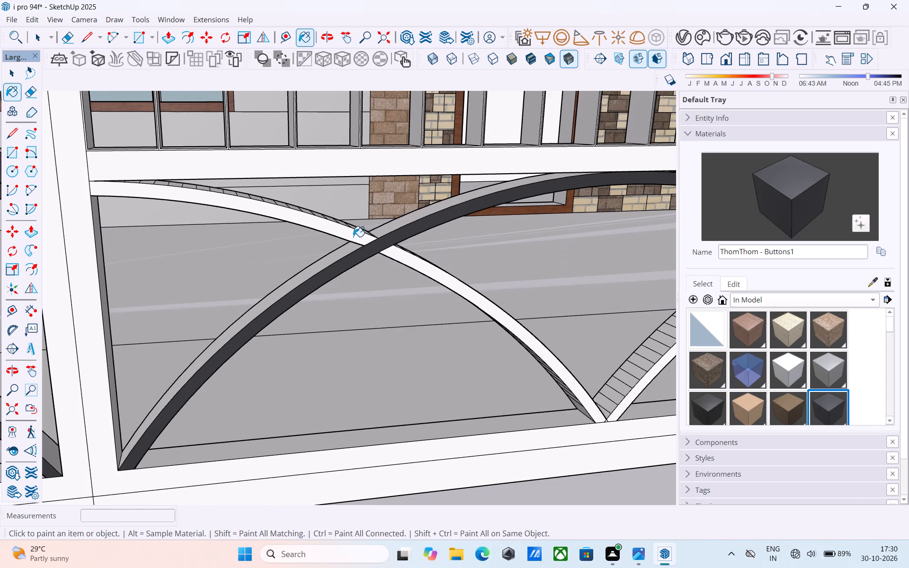
click(353, 237)
click(402, 257)
scroll(291, 269, down, 5)
scroll(556, 249, up, 4)
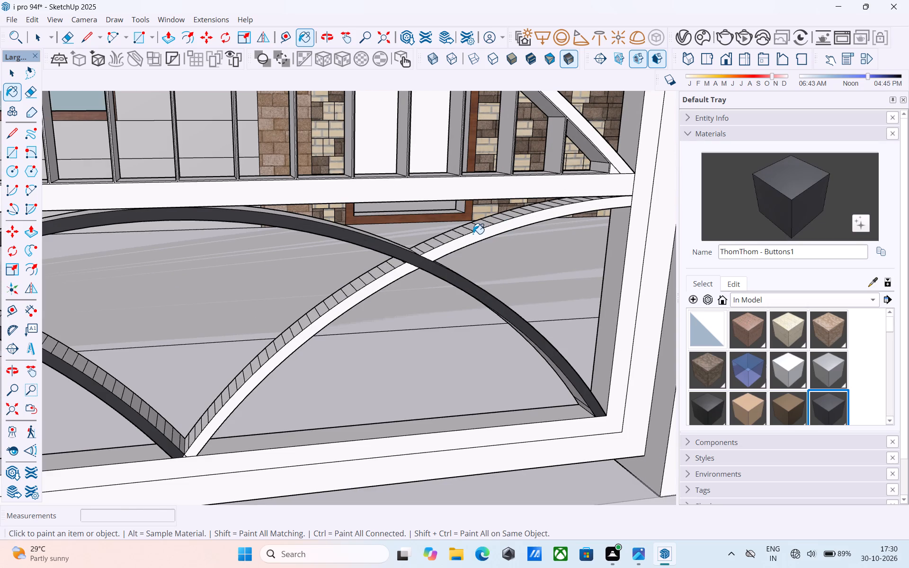
click(473, 234)
click(407, 266)
scroll(421, 268, down, 7)
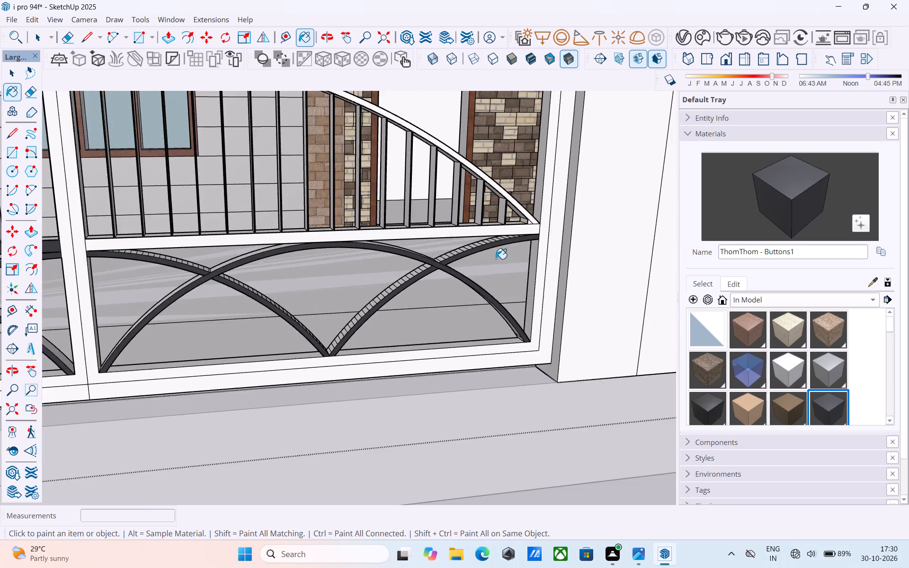
Paint the front faces of the right leaf's middle rail and large arch with ThomThom - Buttons1.
scroll(496, 259, down, 3)
scroll(495, 248, up, 4)
click(494, 240)
scroll(505, 224, up, 5)
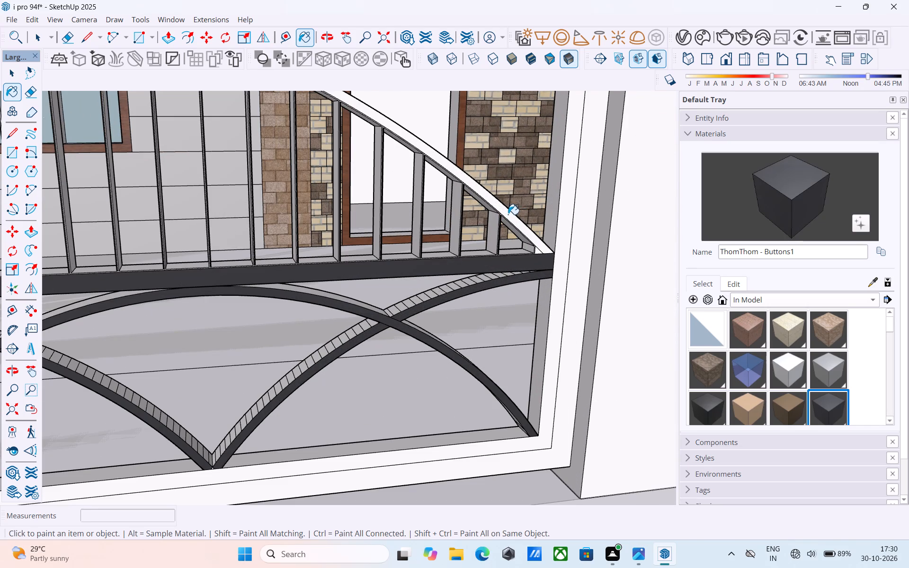
click(508, 214)
Paint the smooth upper faces of the right leaf's lower arc that rises from the centre post with ThomThom - Buttons1.
scroll(508, 221, down, 3)
middle_drag(508, 221, 610, 258)
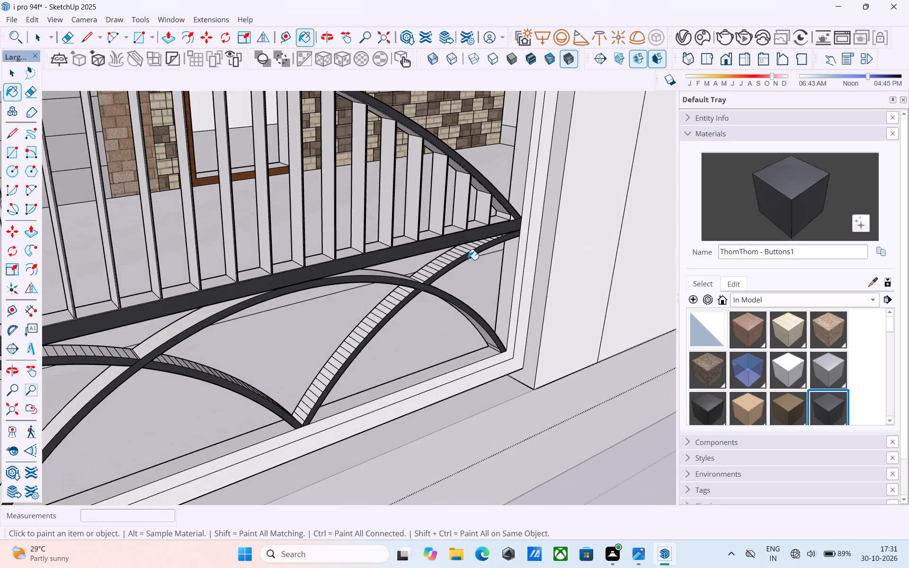
click(161, 336)
click(104, 377)
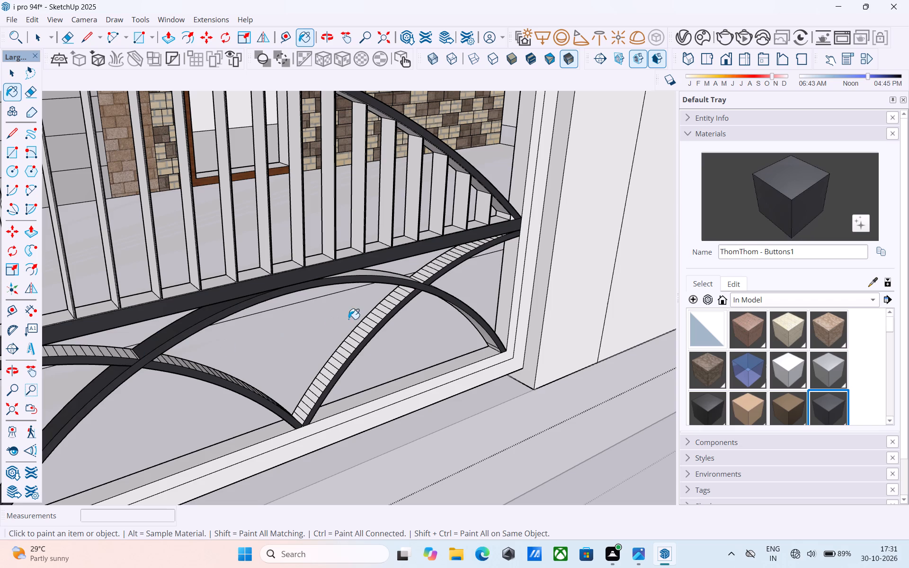
scroll(365, 274, up, 4)
click(365, 274)
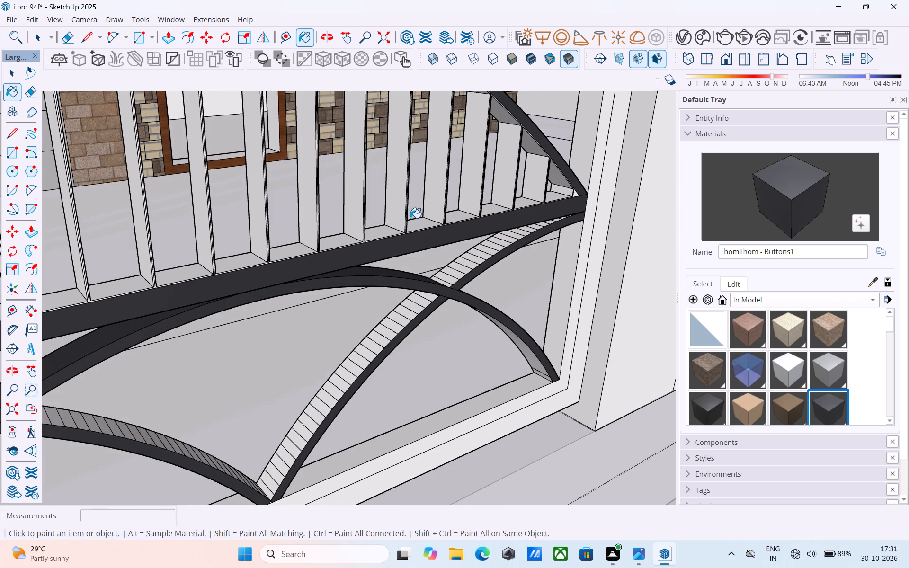
Paint the side faces of the right leaf's four shortest vertical bars at its outer end with ThomThom - Buttons1.
scroll(430, 222, down, 1)
middle_drag(430, 222, 482, 216)
click(573, 177)
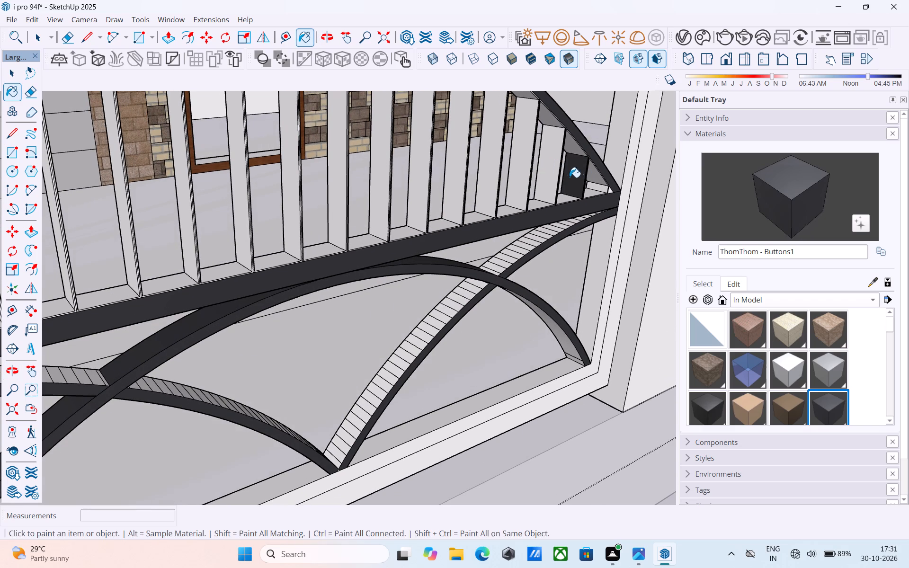
click(553, 164)
click(528, 158)
click(496, 155)
Paint the same side faces of the right leaf's remaining vertical bars, up to the centre post, with ThomThom - Buttons1.
shift+middle_drag(505, 162, 520, 173)
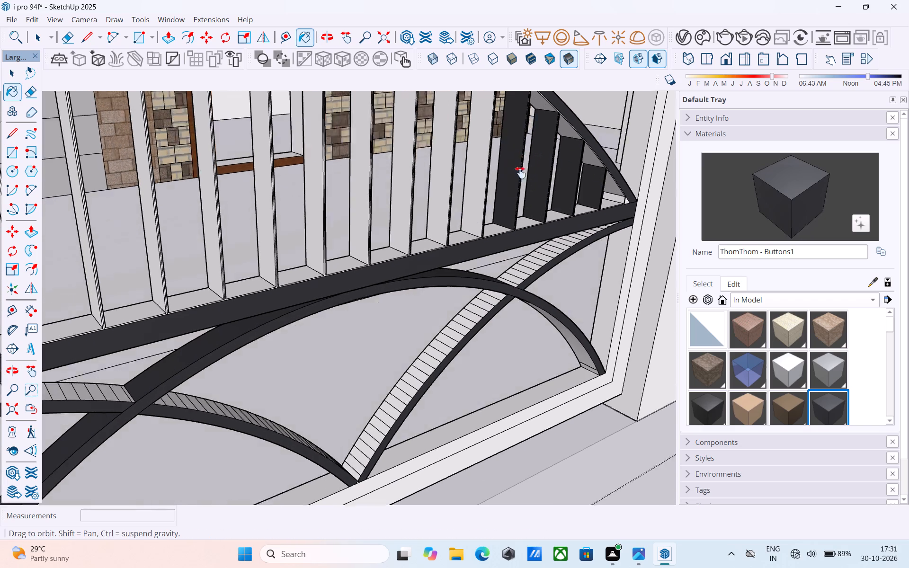
shift+middle_drag(520, 173, 570, 173)
scroll(570, 173, down, 2)
middle_drag(570, 173, 523, 165)
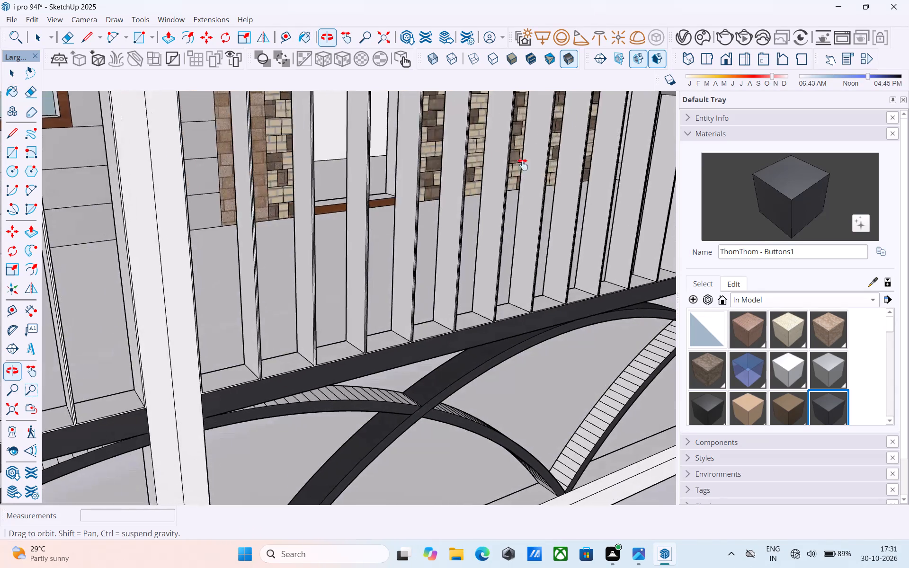
middle_drag(523, 165, 529, 159)
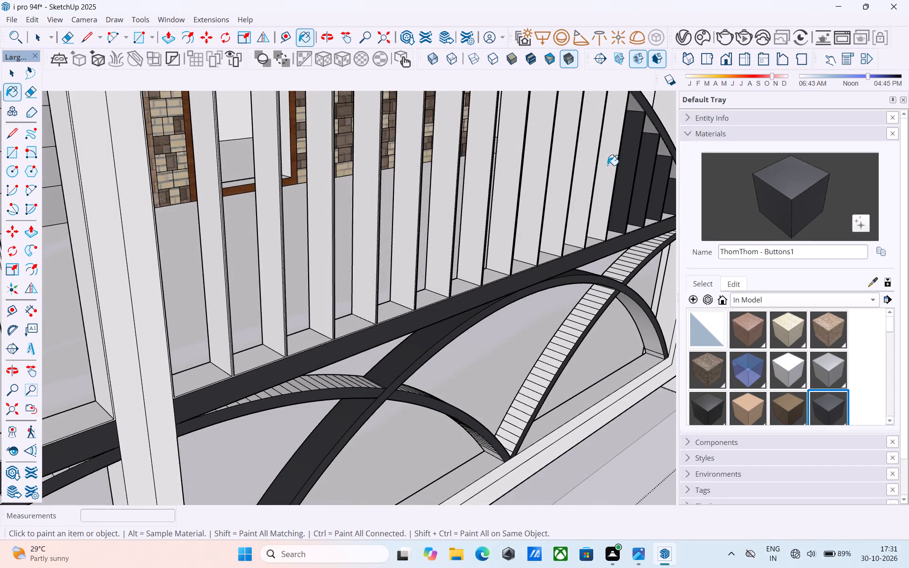
click(607, 165)
click(586, 157)
click(564, 146)
click(541, 157)
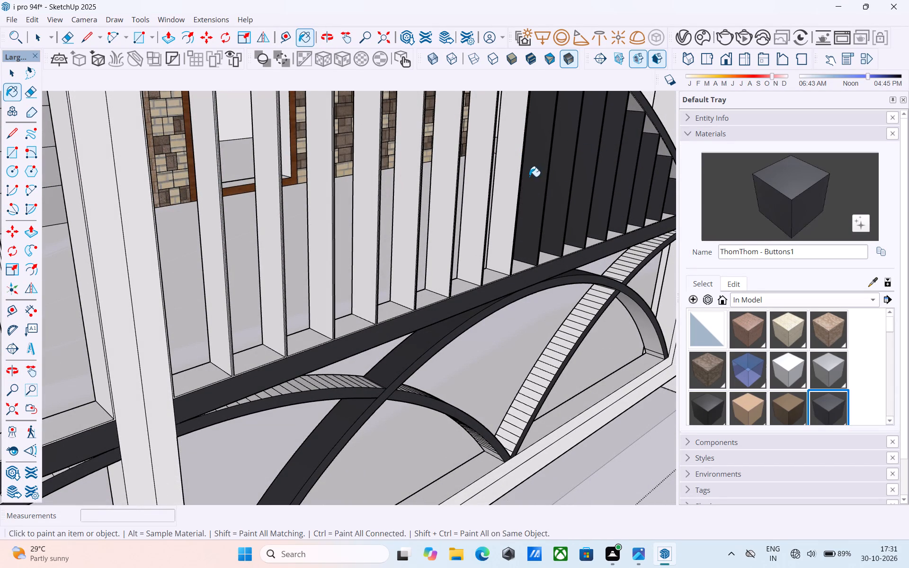
click(512, 169)
drag(481, 187, 477, 186)
click(446, 203)
click(404, 224)
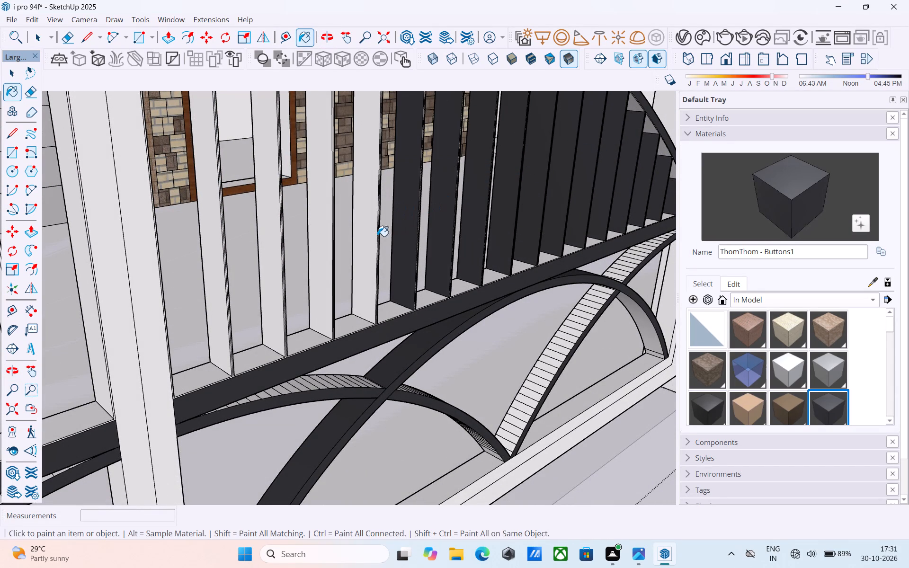
click(370, 235)
click(327, 258)
click(271, 259)
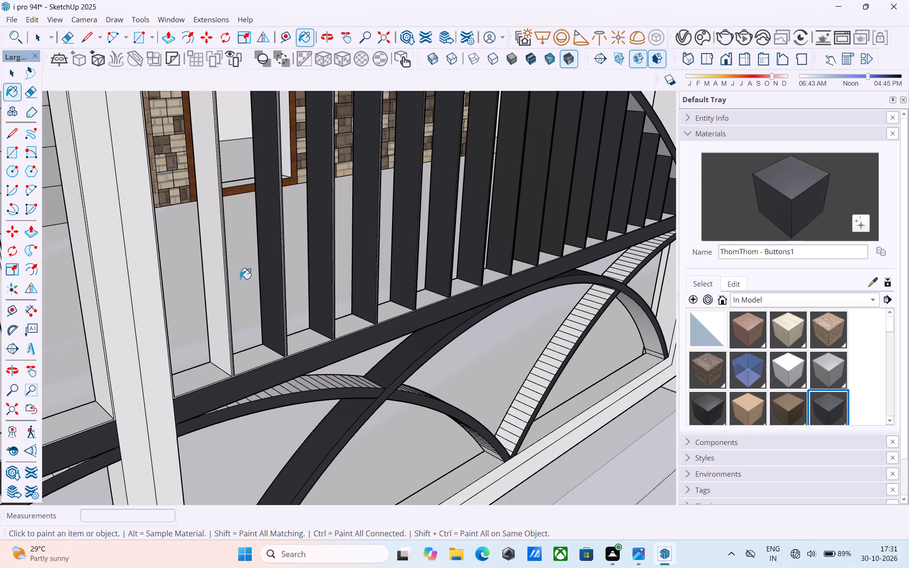
click(214, 264)
Paint the side faces of the left leaf's taller vertical bars, working outward from the centre post, with ThomThom - Buttons1.
scroll(220, 268, down, 4)
middle_drag(222, 269, 578, 166)
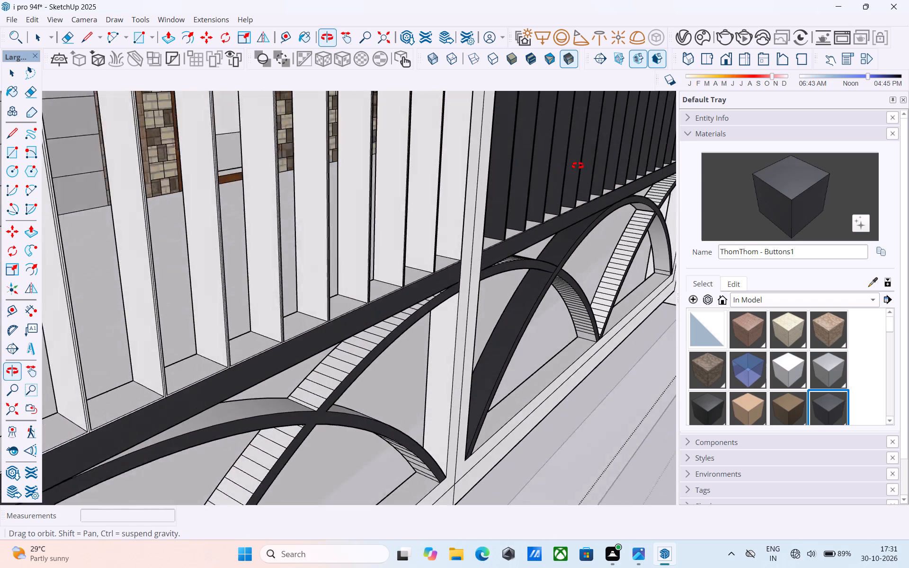
middle_drag(578, 166, 579, 166)
click(437, 203)
click(390, 224)
click(361, 225)
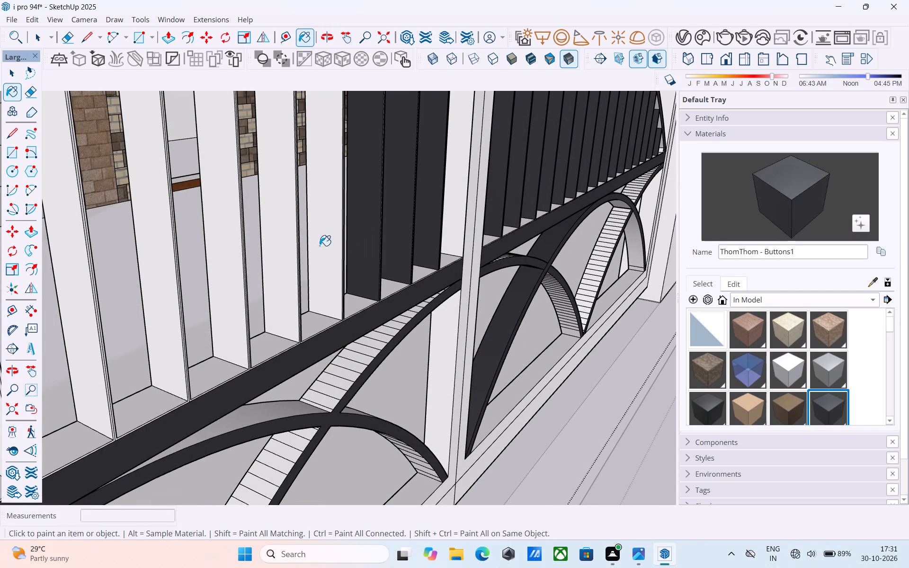
click(319, 230)
click(290, 234)
shift+middle_drag(292, 232, 410, 189)
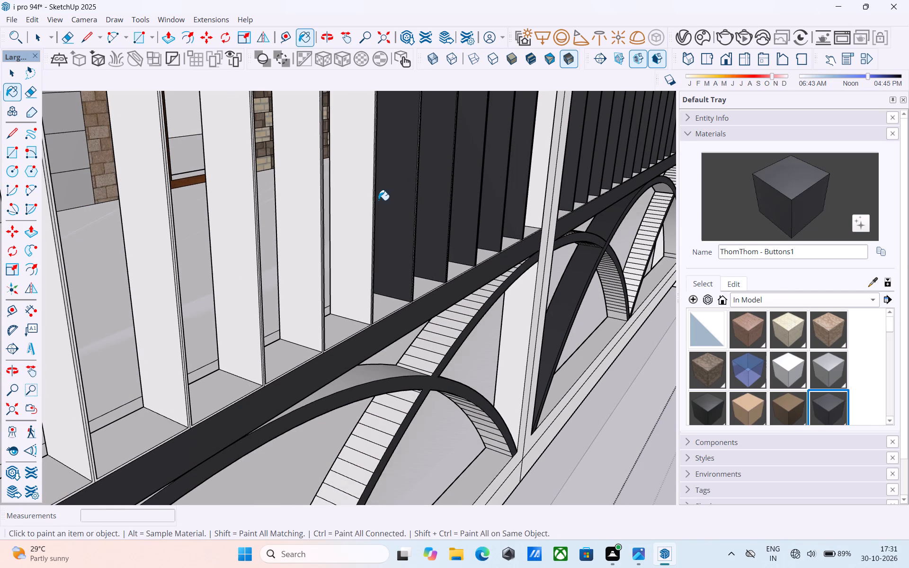
click(365, 195)
click(303, 219)
scroll(307, 212, down, 3)
middle_drag(313, 213, 432, 181)
click(398, 186)
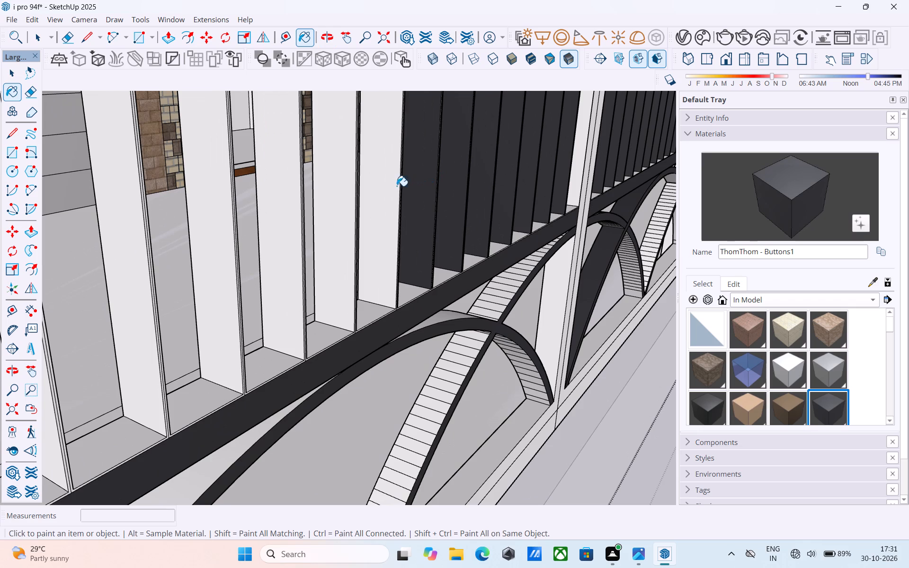
click(339, 208)
click(282, 238)
click(212, 249)
Paint the side faces of the left leaf's remaining short bars and its large arch's outer face with ThomThom - Buttons1.
scroll(221, 247, down, 5)
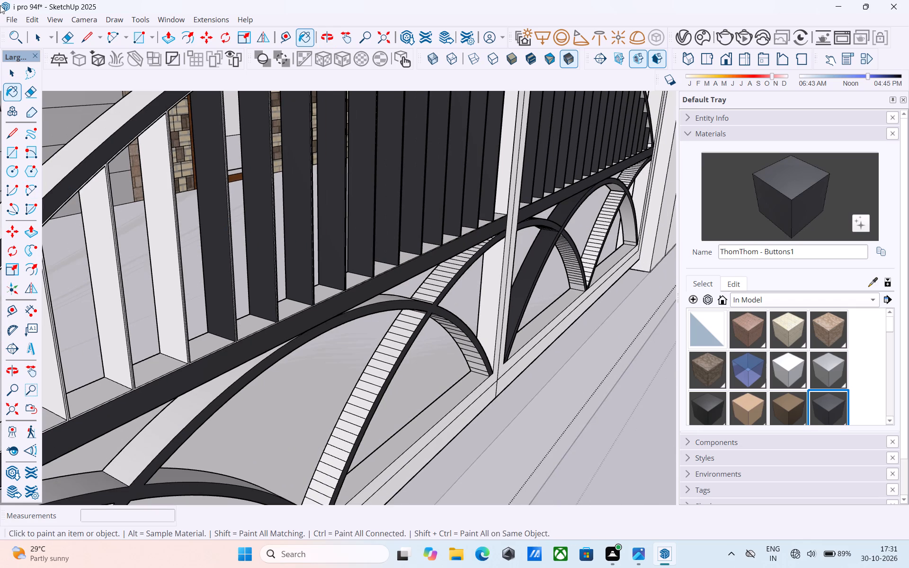
scroll(338, 276, down, 6)
middle_drag(330, 275, 326, 276)
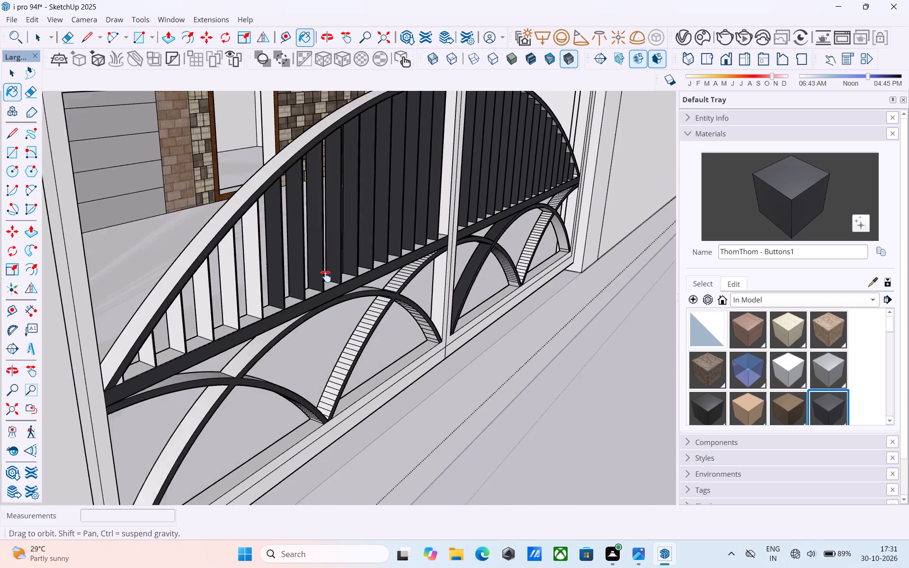
middle_drag(326, 276, 387, 277)
click(233, 355)
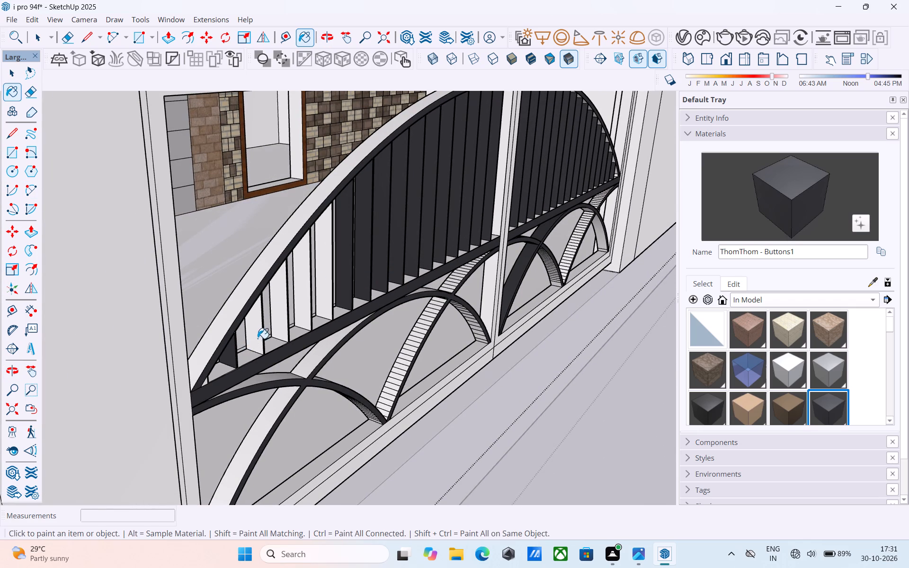
click(258, 338)
click(246, 289)
click(279, 312)
click(299, 280)
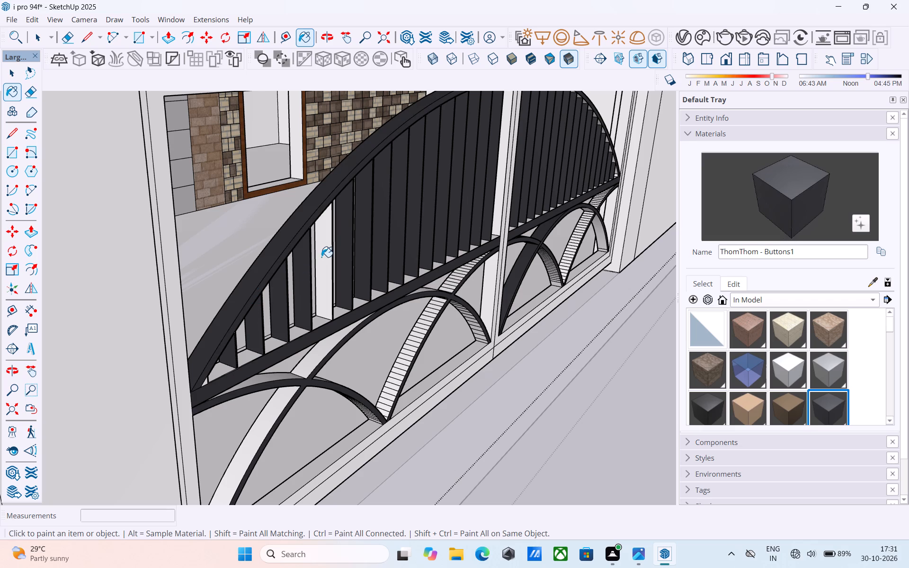
click(321, 257)
Paint the lowest outer-face segments of the right leaf's large arch, beside the gate pillar, with ThomThom - Buttons1.
scroll(320, 257, down, 4)
scroll(397, 268, down, 1)
middle_drag(399, 271, 79, 304)
shift+middle_drag(417, 311, 325, 262)
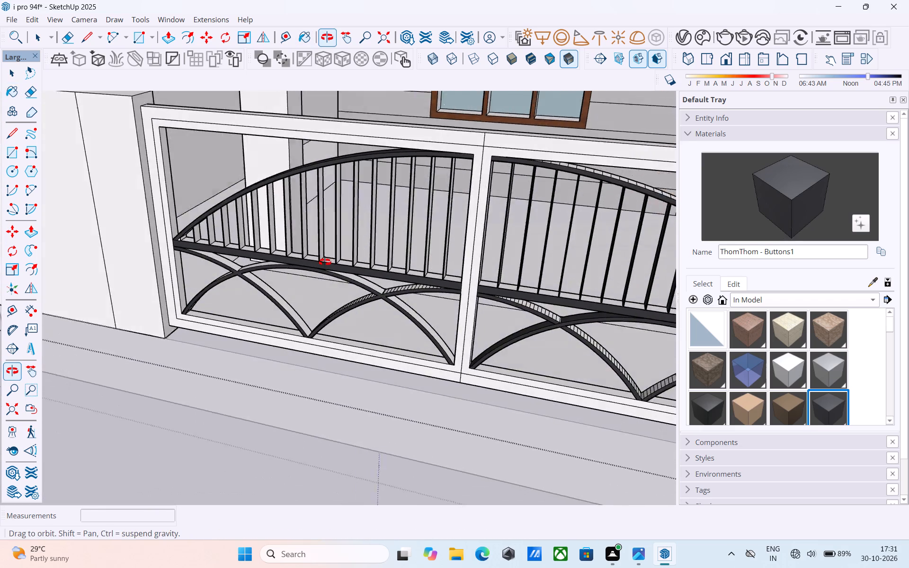
shift+middle_drag(325, 262, 114, 256)
shift+middle_drag(400, 284, 373, 237)
scroll(364, 235, down, 4)
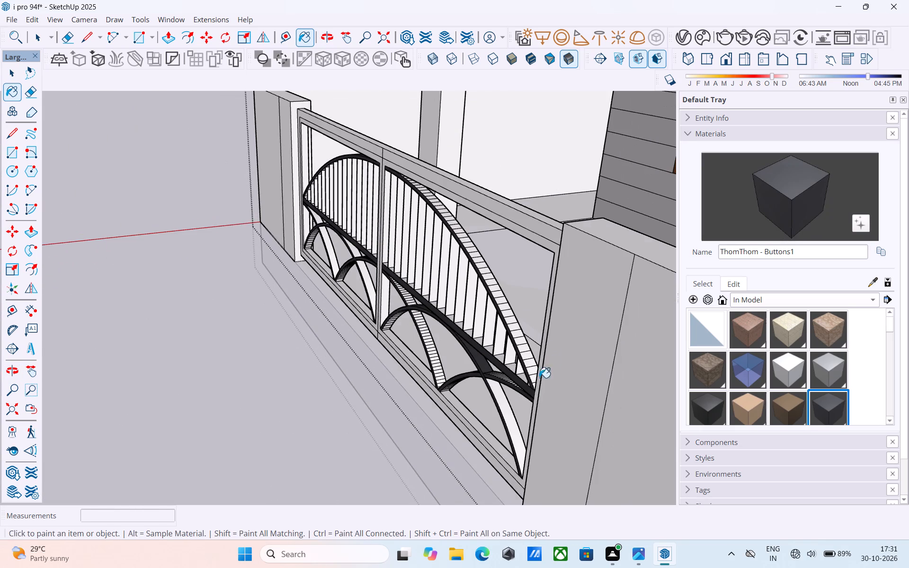
scroll(533, 381, up, 9)
click(532, 374)
click(529, 362)
click(524, 341)
click(520, 326)
click(513, 305)
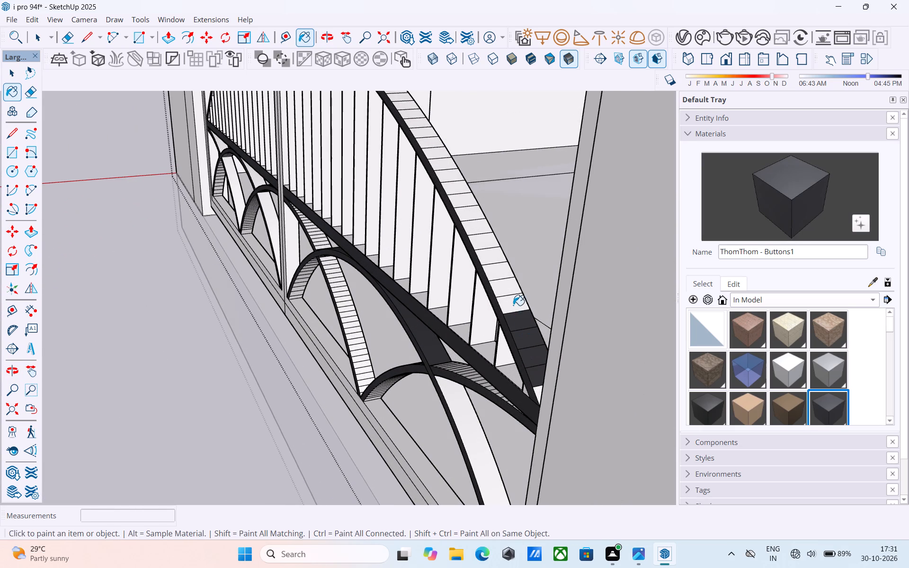
click(504, 285)
click(494, 274)
click(489, 257)
click(484, 246)
Continue ThomThom - Buttons1 up the next outer-face segments of the right leaf's large arch and save the model.
middle_drag(483, 242, 529, 335)
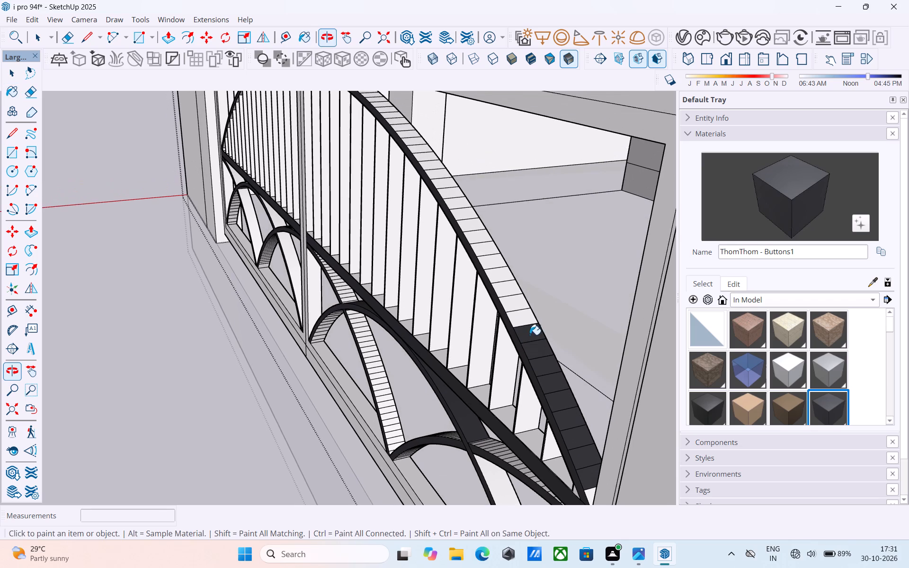
click(523, 323)
click(509, 306)
click(506, 291)
click(501, 275)
click(495, 264)
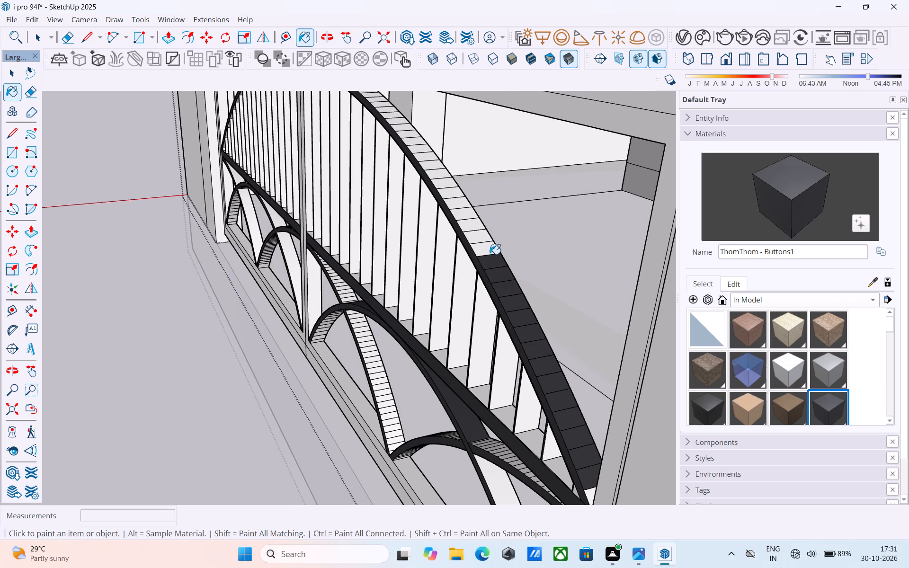
click(488, 252)
click(478, 236)
click(470, 224)
middle_drag(463, 220, 506, 294)
key(ctrl+s)
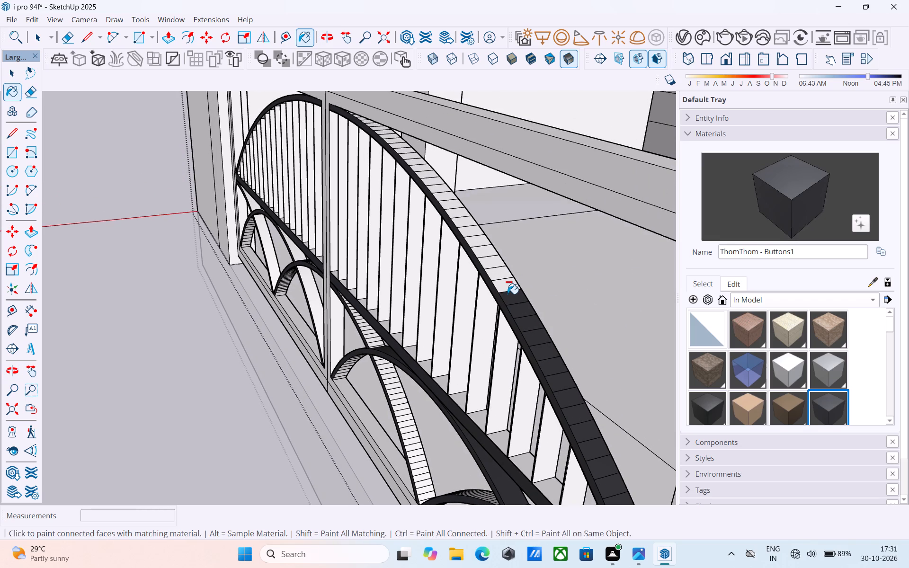
Paint the middle outer-face segments of the right leaf's large arch with ThomThom - Buttons1.
scroll(508, 291, up, 3)
click(507, 289)
click(494, 270)
click(482, 253)
shift+middle_drag(487, 254, 524, 333)
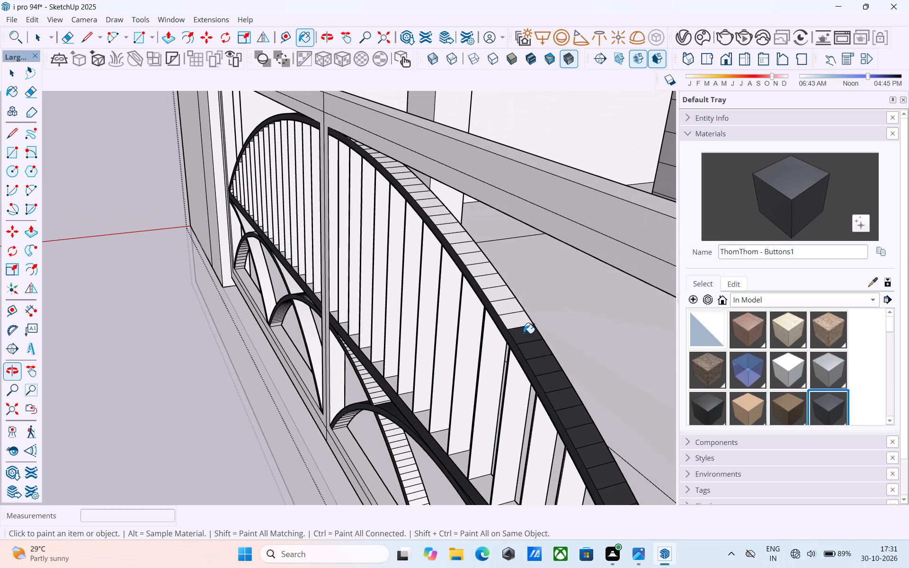
click(520, 325)
click(508, 313)
click(492, 294)
click(487, 282)
click(483, 271)
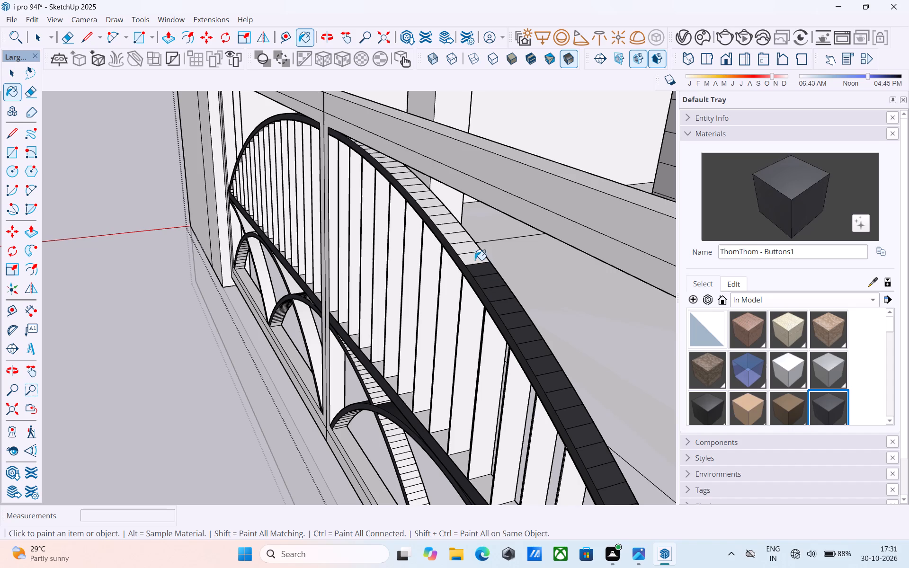
click(473, 258)
click(466, 247)
click(462, 239)
click(452, 225)
click(445, 218)
click(434, 207)
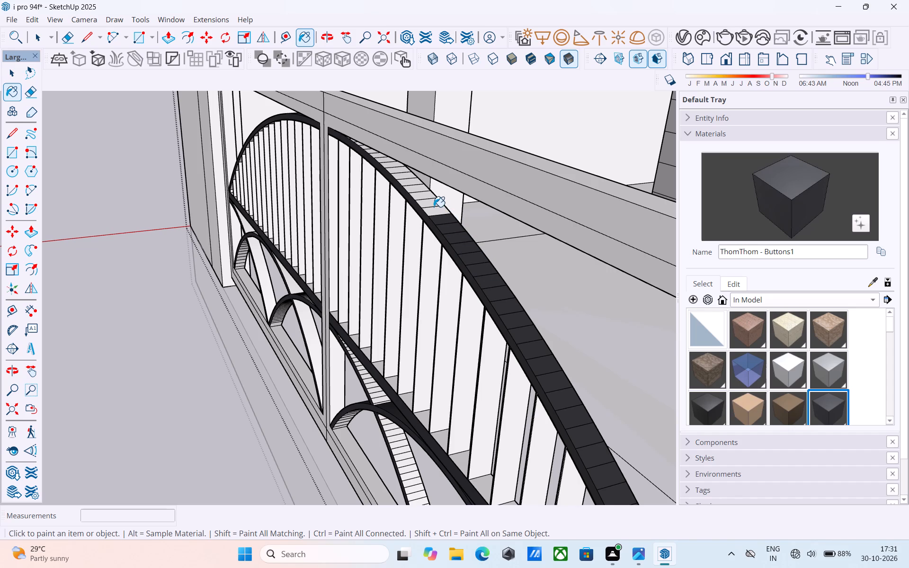
click(435, 213)
click(428, 208)
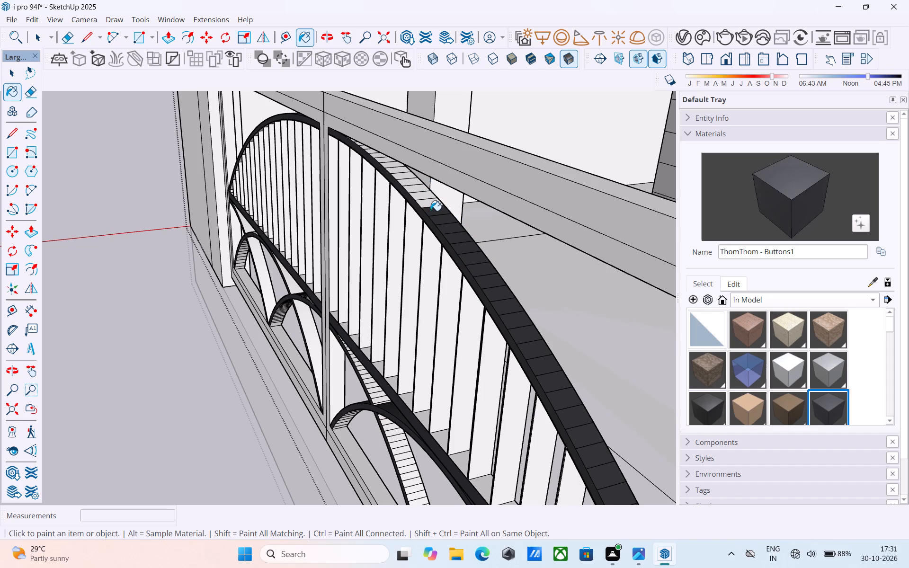
Paint the upper outer-face segments of the right leaf's large arch, where it nears the top rail, with ThomThom - Buttons1.
scroll(428, 213, up, 6)
click(423, 195)
click(408, 176)
shift+middle_drag(408, 175, 430, 211)
click(433, 225)
click(419, 208)
click(409, 191)
click(398, 183)
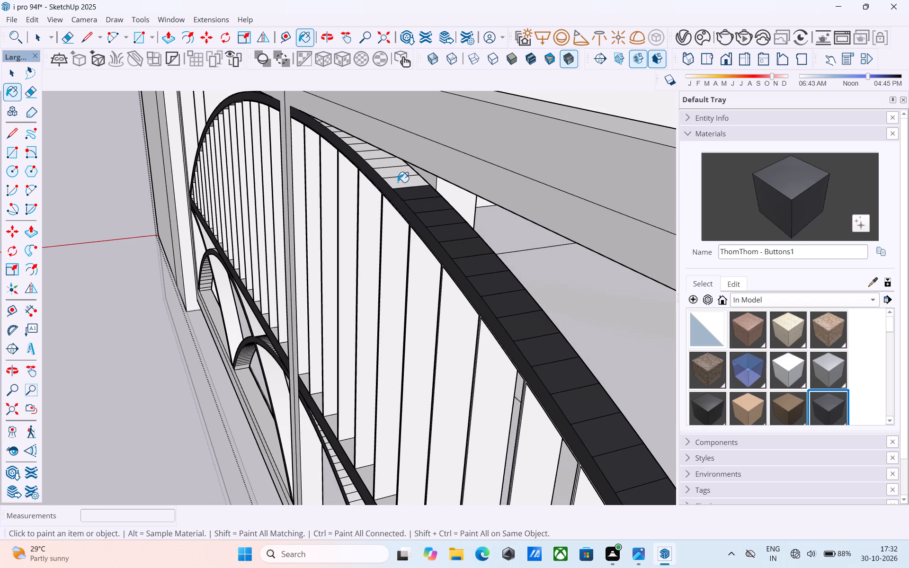
scroll(392, 181, up, 5)
click(383, 168)
click(369, 155)
Paint the last narrow outer-face segments of the right leaf's large arch toward the centre post with ThomThom - Buttons1.
shift+scroll(368, 154, up, 1)
shift+middle_drag(368, 153, 439, 243)
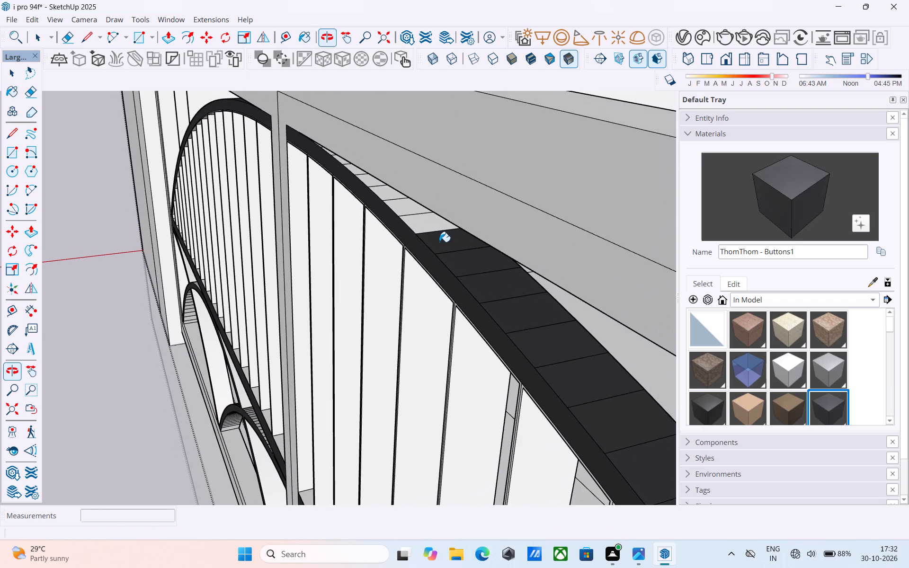
click(426, 225)
click(403, 202)
click(383, 195)
click(370, 182)
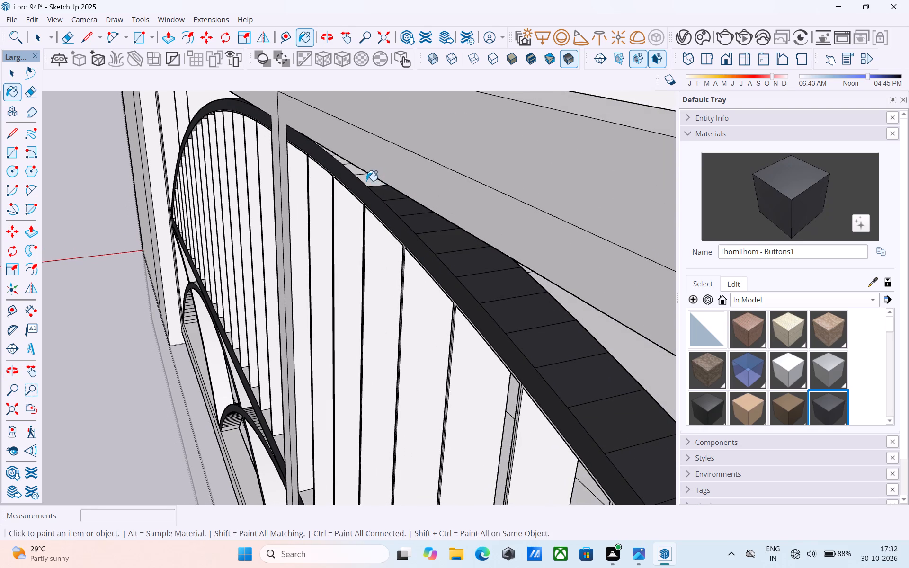
click(354, 168)
shift+middle_drag(354, 167, 429, 221)
scroll(397, 240, up, 10)
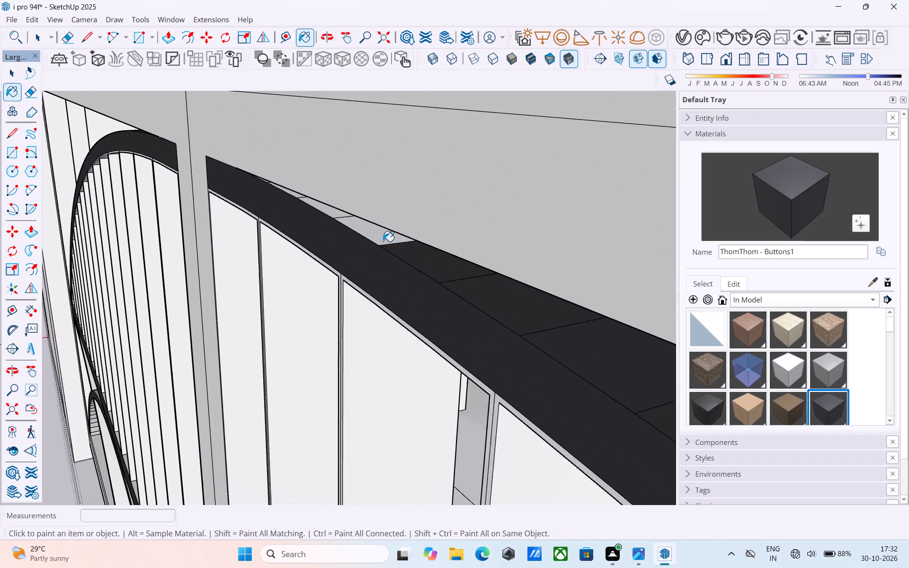
scroll(383, 241, up, 4)
click(380, 240)
click(319, 199)
middle_drag(319, 199, 445, 249)
scroll(392, 241, up, 8)
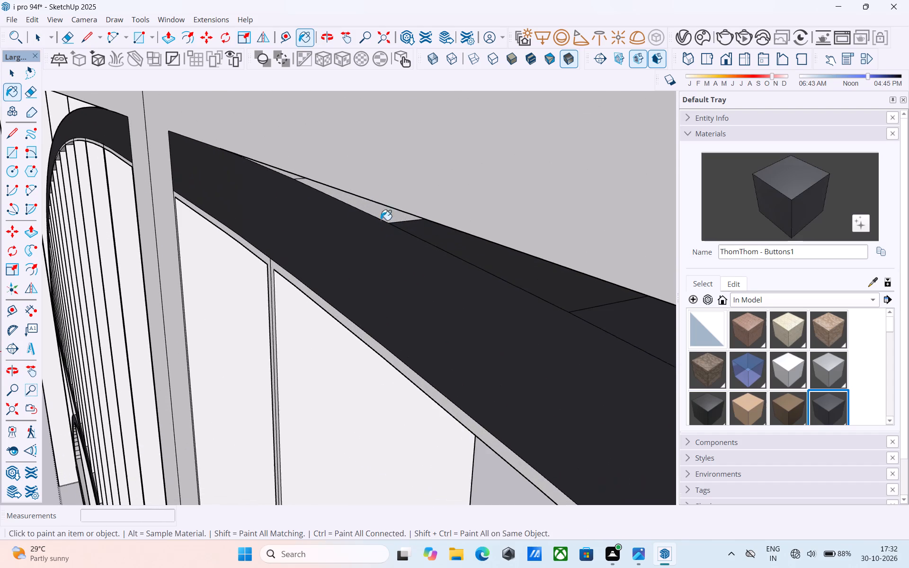
click(370, 207)
middle_drag(372, 207, 426, 259)
scroll(350, 244, up, 10)
click(329, 204)
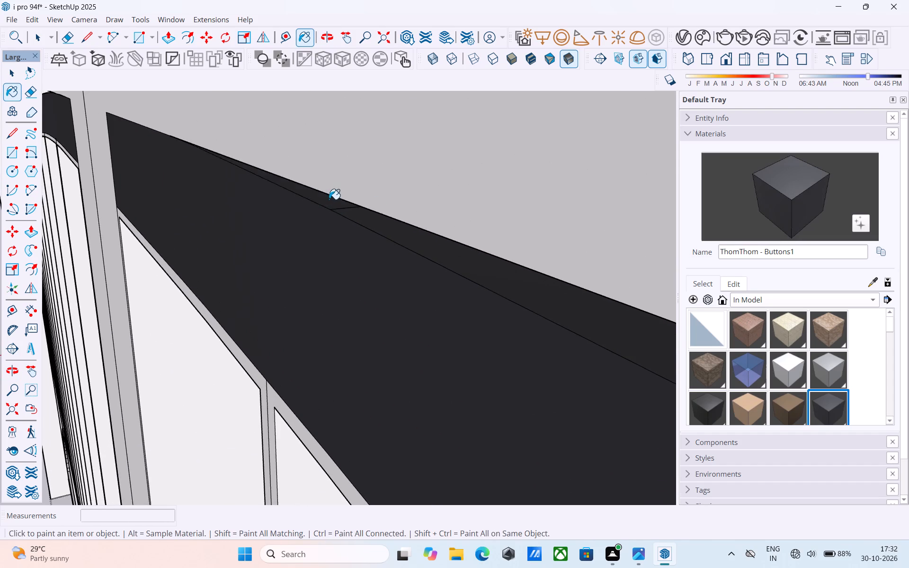
scroll(329, 199, down, 20)
scroll(329, 199, down, 7)
middle_drag(316, 264, 551, 264)
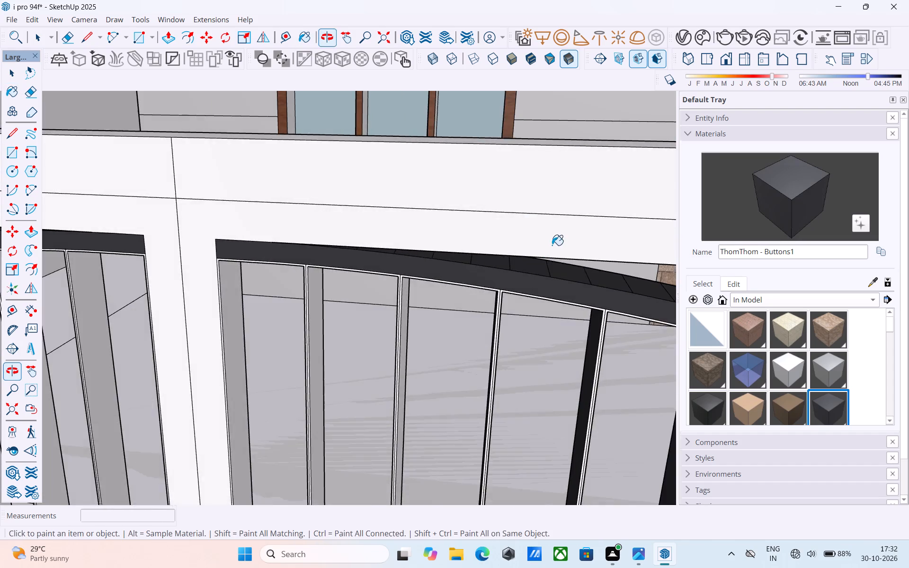
Paint the side faces of the shortest bars and the last arch segments at the right leaf's outer end with ThomThom - Buttons1.
scroll(552, 245, down, 8)
middle_drag(395, 248, 609, 230)
middle_drag(249, 289, 375, 281)
scroll(423, 246, down, 4)
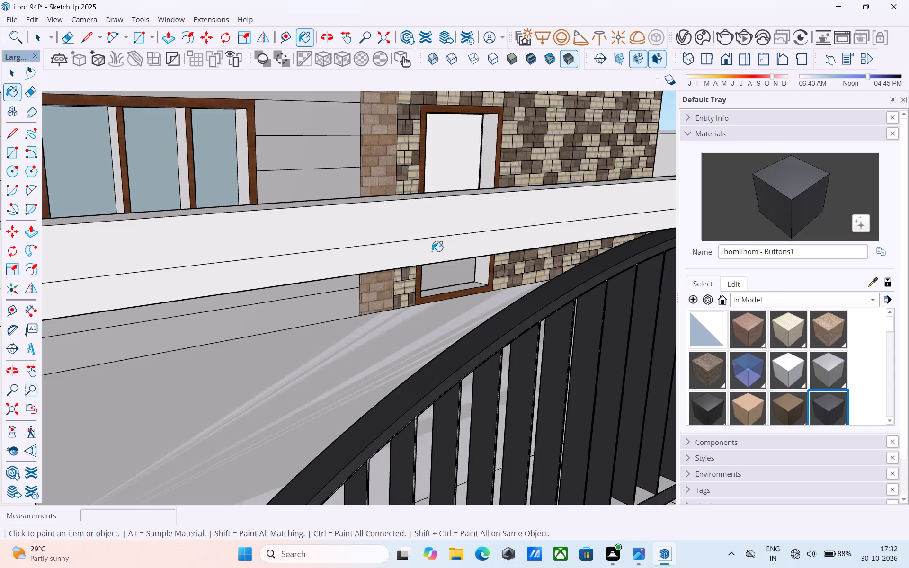
scroll(432, 251, down, 2)
middle_drag(440, 257, 200, 195)
shift+middle_drag(354, 293, 317, 214)
scroll(315, 213, down, 1)
middle_drag(458, 338, 417, 301)
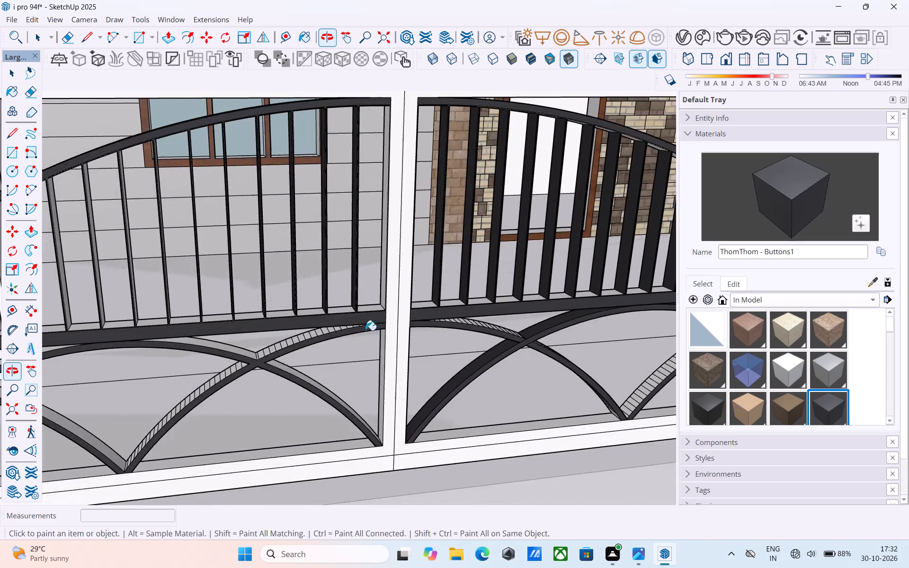
middle_drag(363, 330, 127, 319)
middle_drag(468, 321, 355, 211)
middle_drag(396, 261, 390, 372)
scroll(389, 331, down, 5)
scroll(487, 293, up, 6)
click(535, 303)
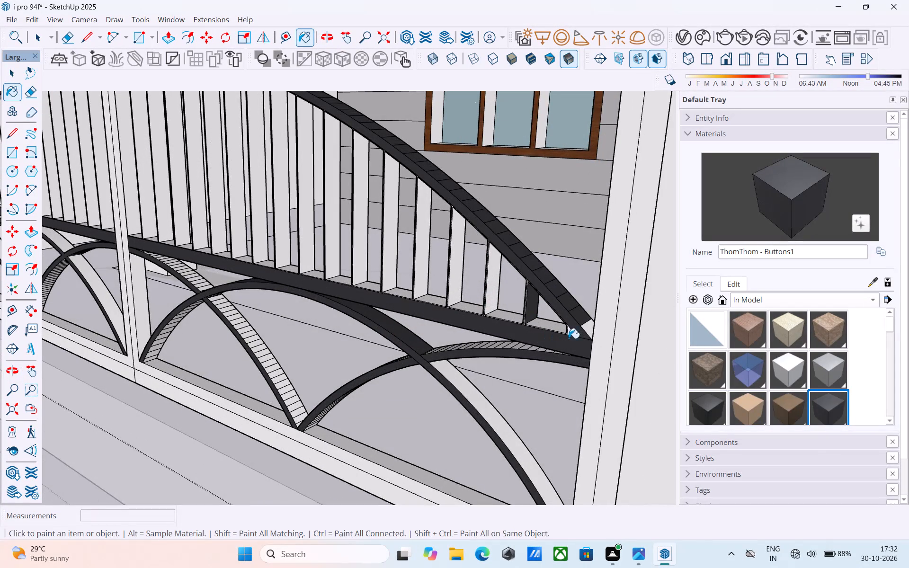
click(570, 333)
click(586, 328)
click(497, 284)
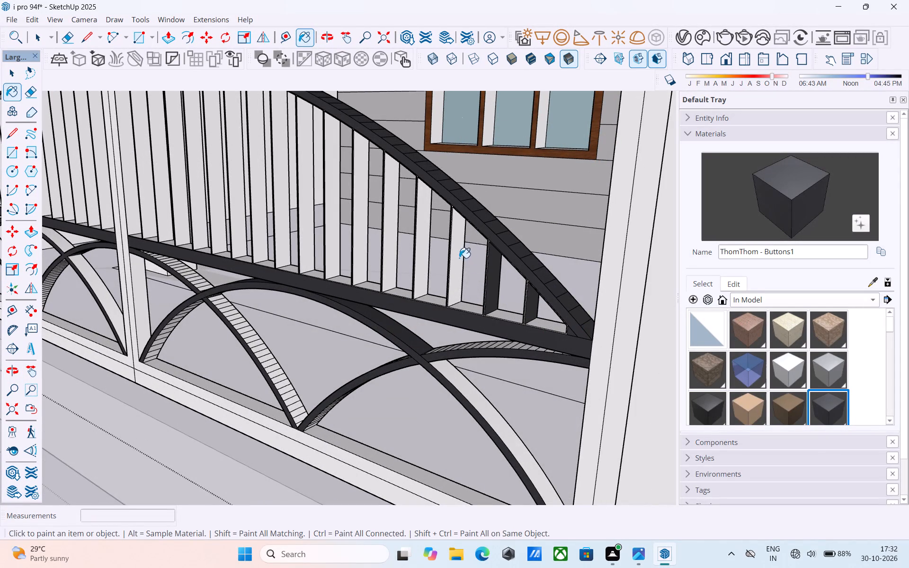
click(457, 256)
click(423, 242)
Paint the side faces of the right leaf's middle bars with ThomThom - Buttons1, working toward the centre post.
middle_drag(423, 242, 518, 307)
click(484, 285)
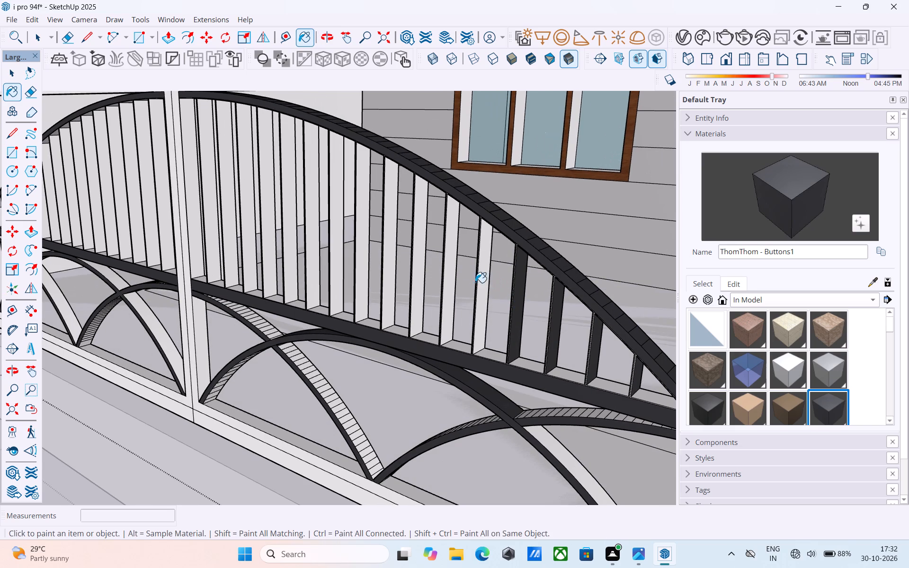
click(450, 271)
click(417, 262)
click(388, 254)
shift+middle_drag(389, 255, 483, 313)
click(457, 296)
click(430, 283)
click(395, 268)
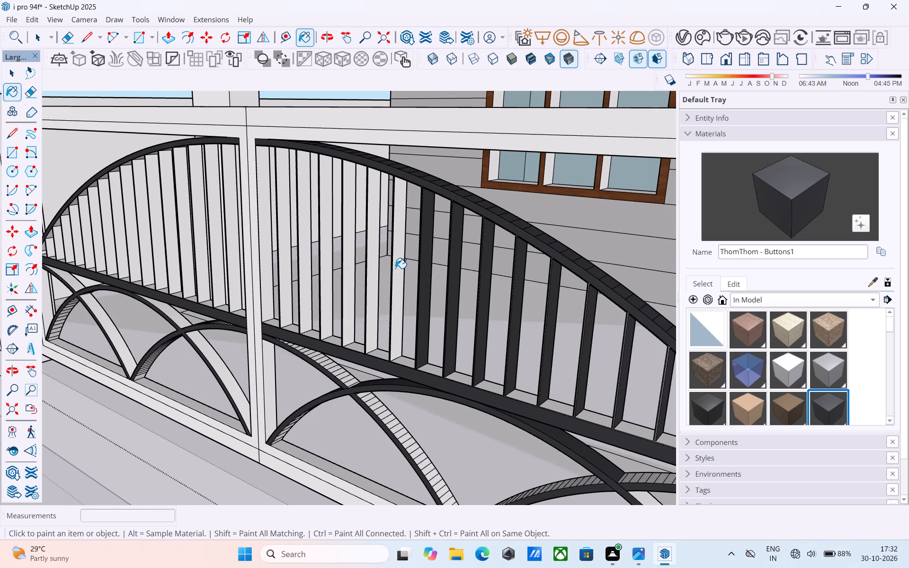
Paint the right leaf's remaining bar sides near the centre post, plus the post's adjoining side face above the rail, with ThomThom - Buttons1.
click(372, 268)
click(349, 256)
click(323, 248)
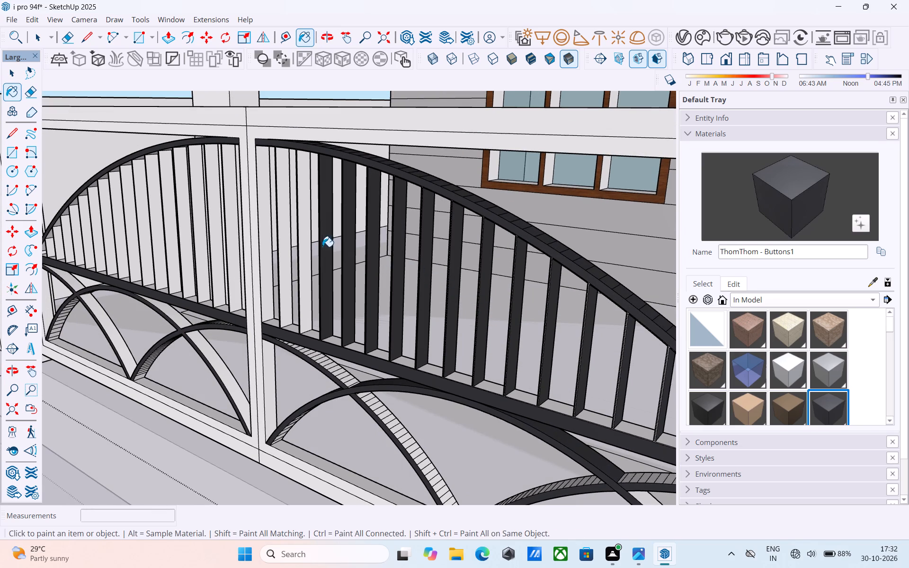
click(309, 240)
click(288, 237)
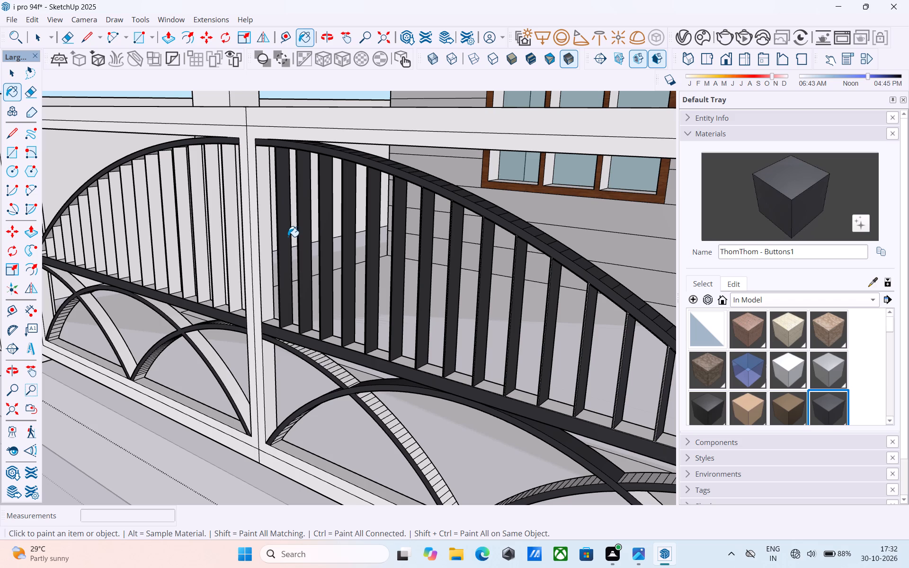
shift+middle_drag(288, 237, 378, 292)
scroll(369, 285, up, 3)
click(351, 271)
Paint the side faces of the left leaf's tall bars, from the centre post outward, with ThomThom - Buttons1.
shift+middle_drag(351, 269, 425, 310)
scroll(401, 299, up, 3)
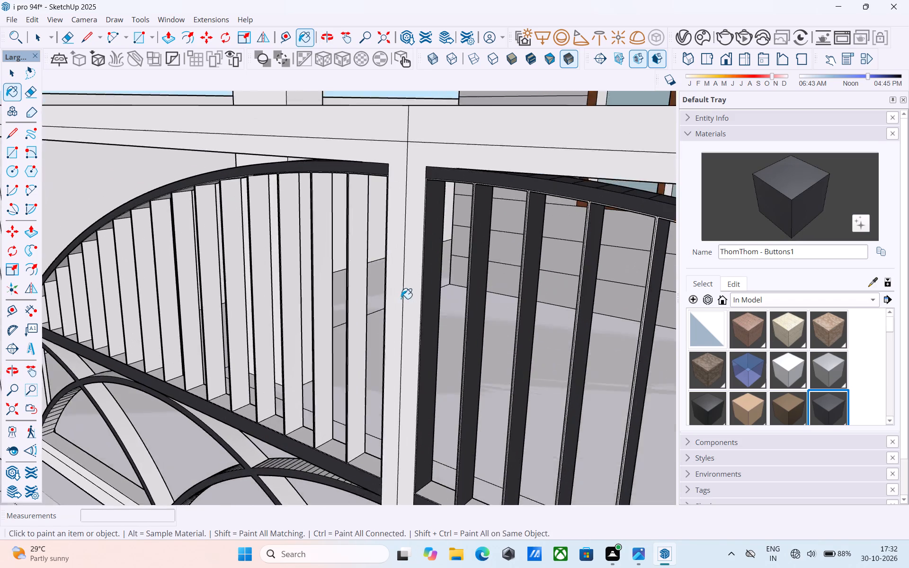
scroll(401, 299, up, 1)
click(360, 280)
click(321, 266)
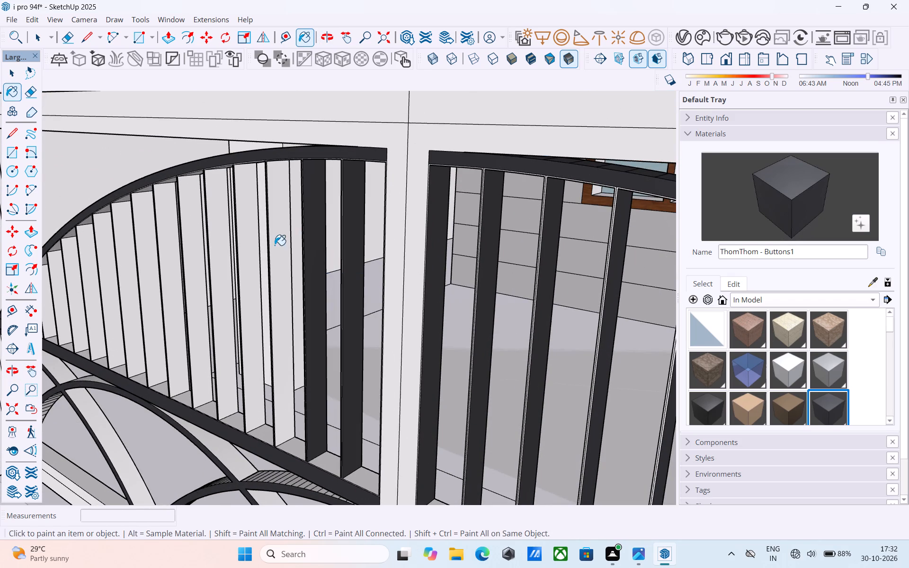
shift+scroll(265, 262, up, 1)
shift+middle_drag(265, 262, 303, 272)
click(390, 293)
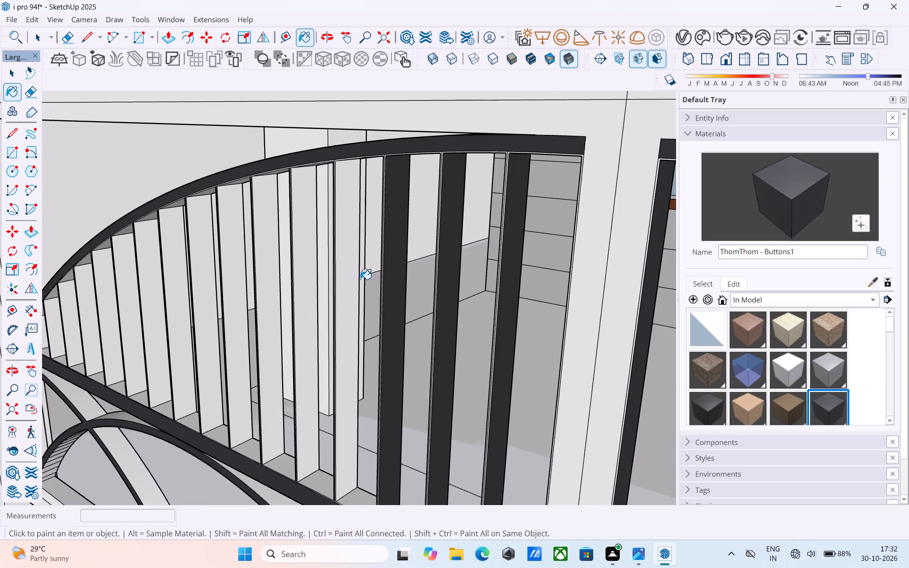
click(353, 275)
click(312, 263)
click(270, 275)
click(232, 272)
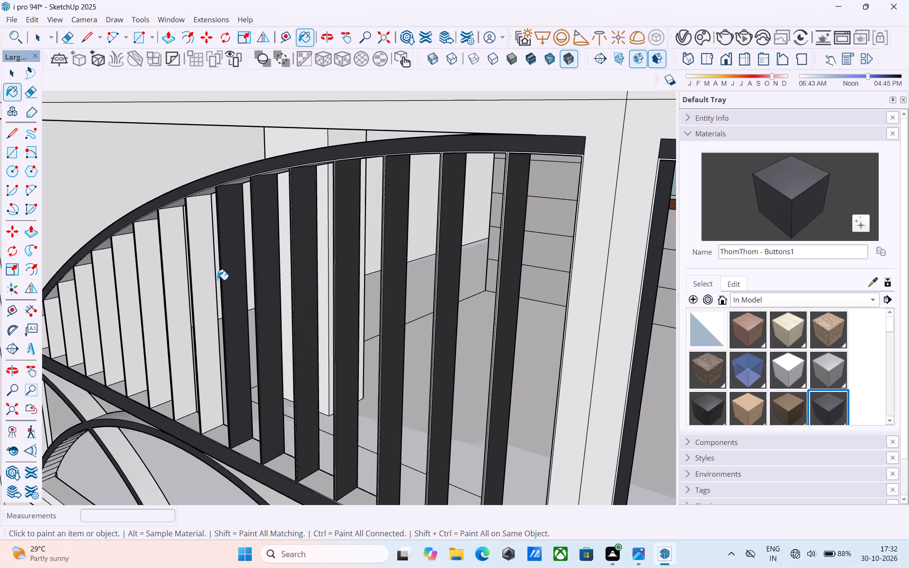
Paint the side faces of the left leaf's remaining shorter bars, down to the arch's outer end, with ThomThom - Buttons1.
click(209, 266)
click(168, 276)
click(168, 276)
click(143, 265)
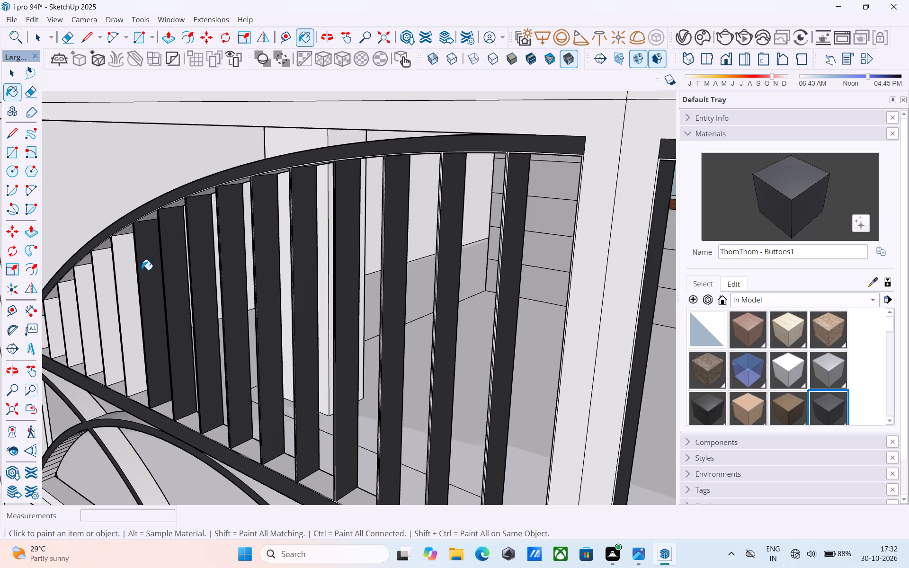
click(131, 278)
click(101, 284)
click(90, 293)
shift+middle_drag(95, 271, 178, 240)
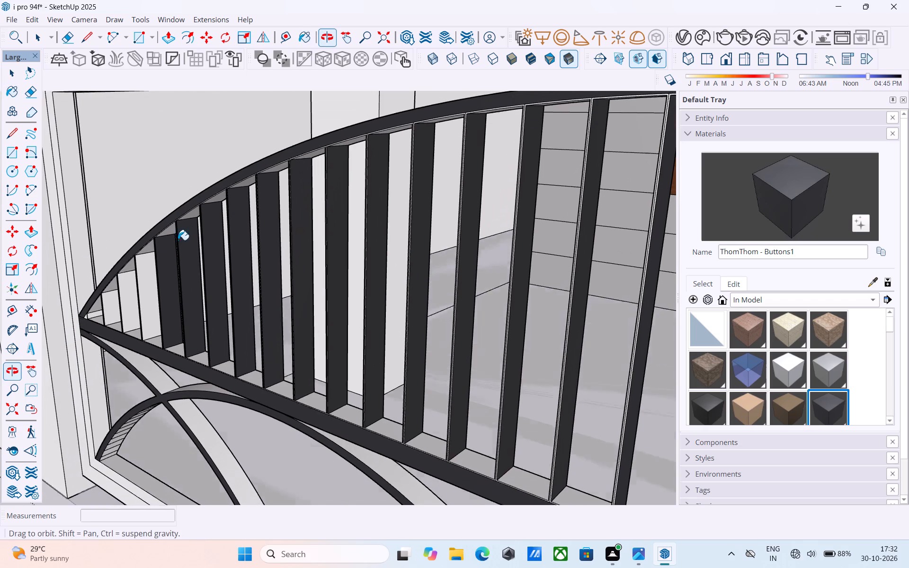
shift+middle_drag(178, 240, 179, 240)
click(150, 281)
click(125, 298)
click(108, 306)
Paint the centre post's side face toward the left leaf, above and below the middle rail, with ThomThom - Buttons1.
scroll(57, 259, down, 5)
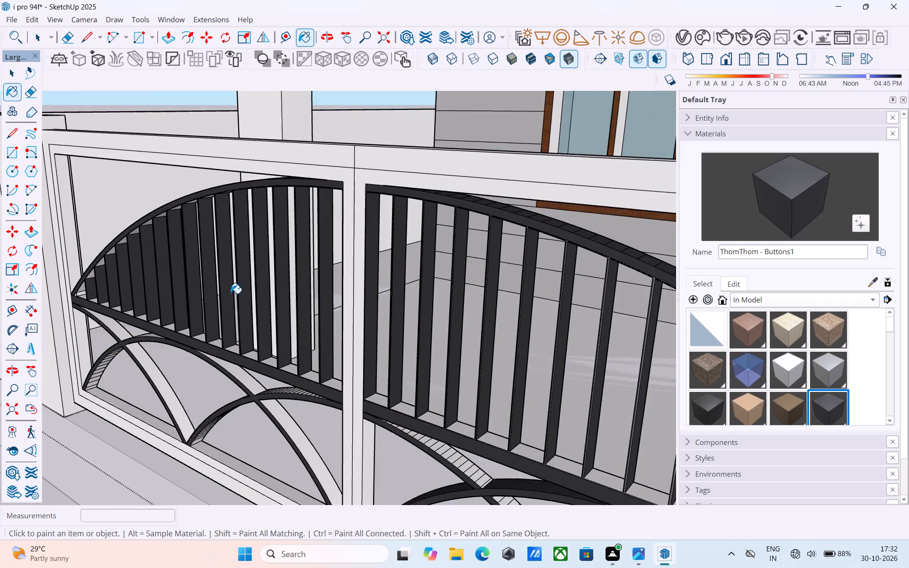
shift+middle_drag(227, 293, 621, 214)
middle_drag(315, 287, 348, 232)
scroll(286, 208, up, 4)
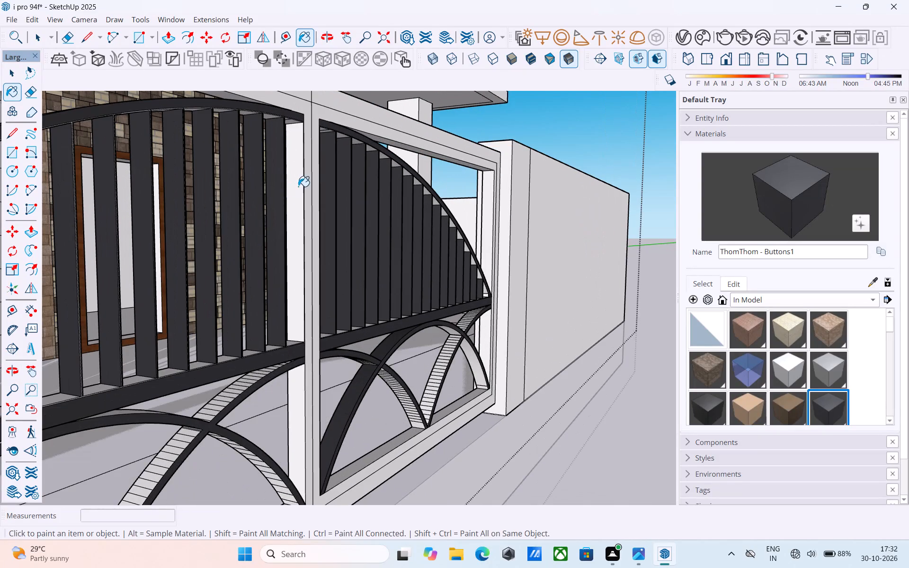
click(298, 186)
scroll(297, 178, down, 4)
middle_drag(317, 258, 318, 119)
shift+middle_drag(267, 204, 329, 223)
scroll(346, 230, up, 4)
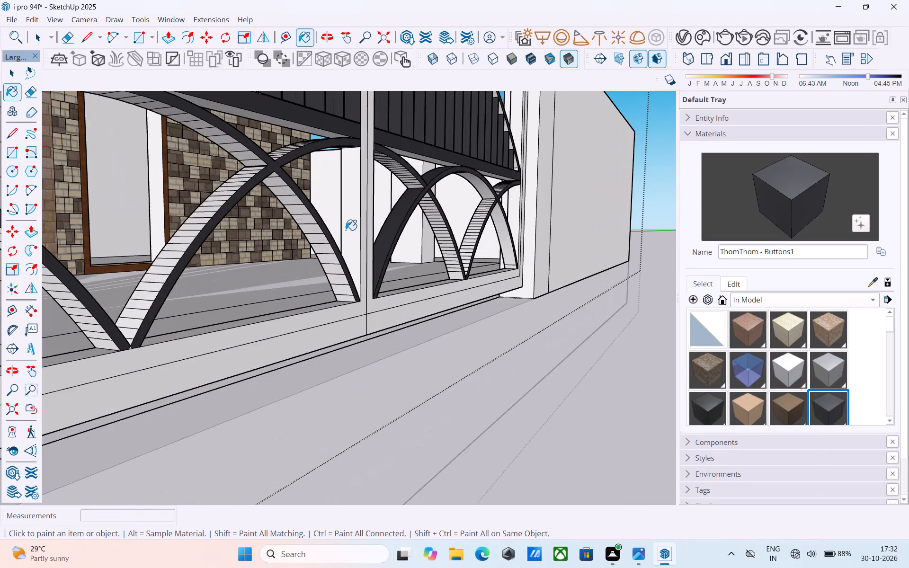
click(344, 220)
Paint the front faces of the centre post and both leaves' inner and outer frame bands with ThomThom - Buttons1.
scroll(351, 210, down, 4)
shift+middle_drag(355, 212, 127, 268)
shift+middle_drag(322, 209, 304, 289)
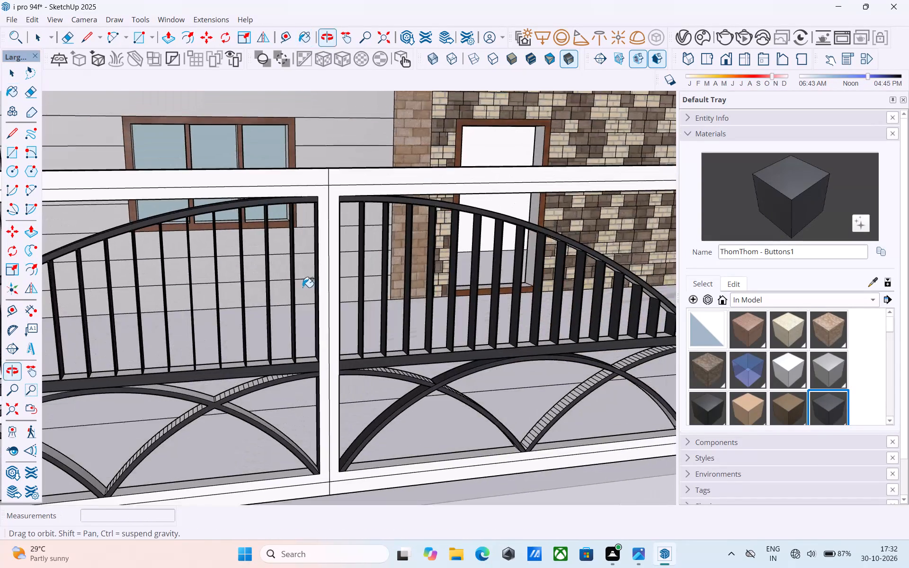
scroll(346, 224, up, 3)
click(297, 223)
click(281, 210)
scroll(278, 205, down, 9)
shift+middle_drag(276, 208, 276, 238)
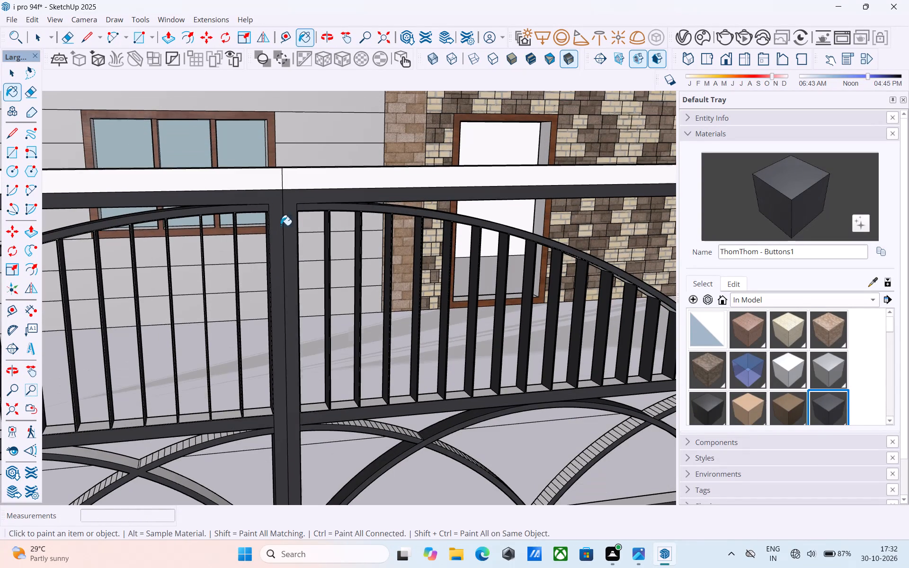
click(293, 183)
click(264, 180)
Paint the inner side face of the right leaf's outer upright, above and below the middle rail, with ThomThom - Buttons1.
scroll(262, 176, down, 12)
shift+middle_drag(285, 195, 326, 209)
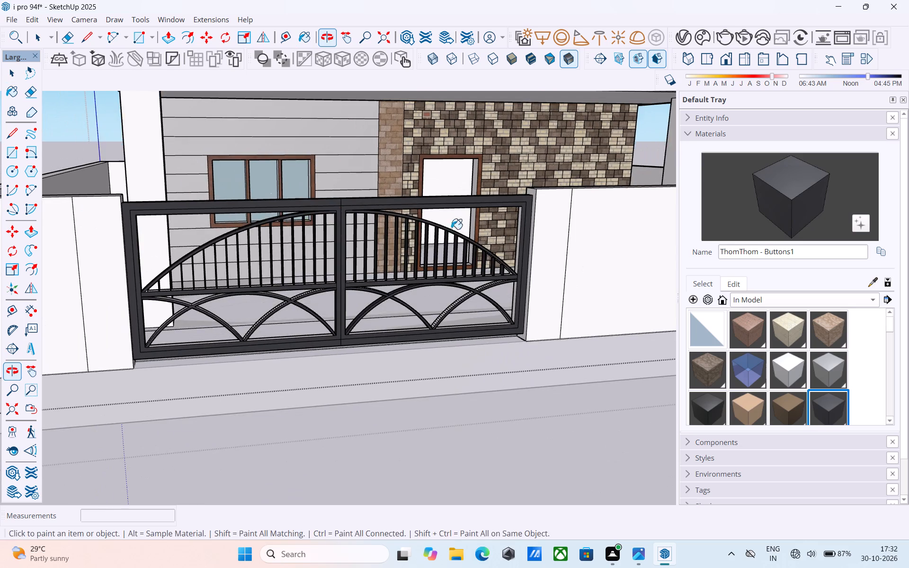
middle_drag(462, 230, 575, 225)
middle_drag(577, 225, 89, 240)
shift+middle_drag(461, 192, 386, 215)
scroll(433, 226, up, 6)
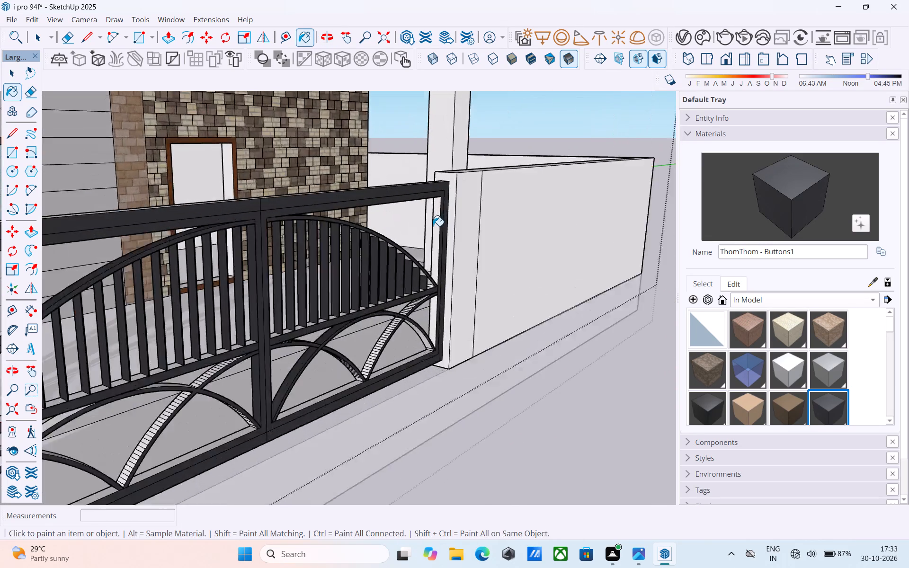
scroll(433, 226, up, 2)
click(435, 225)
scroll(436, 243, down, 1)
middle_drag(436, 242, 441, 85)
scroll(456, 181, up, 4)
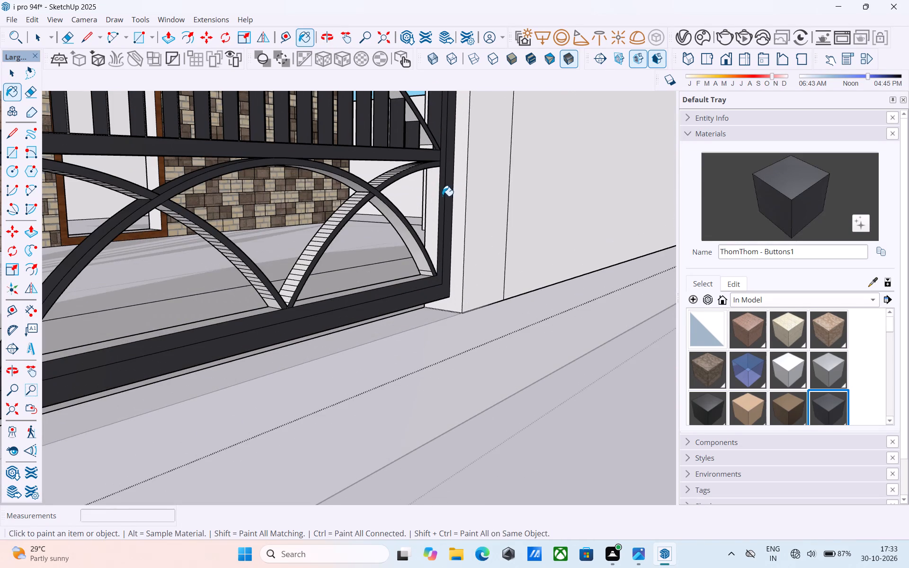
click(432, 188)
Paint the top faces of the bottom rail between the arch feet on both gate leaves with ThomThom - Buttons1.
scroll(437, 181, down, 4)
shift+middle_drag(437, 180, 482, 222)
scroll(482, 222, up, 5)
click(475, 211)
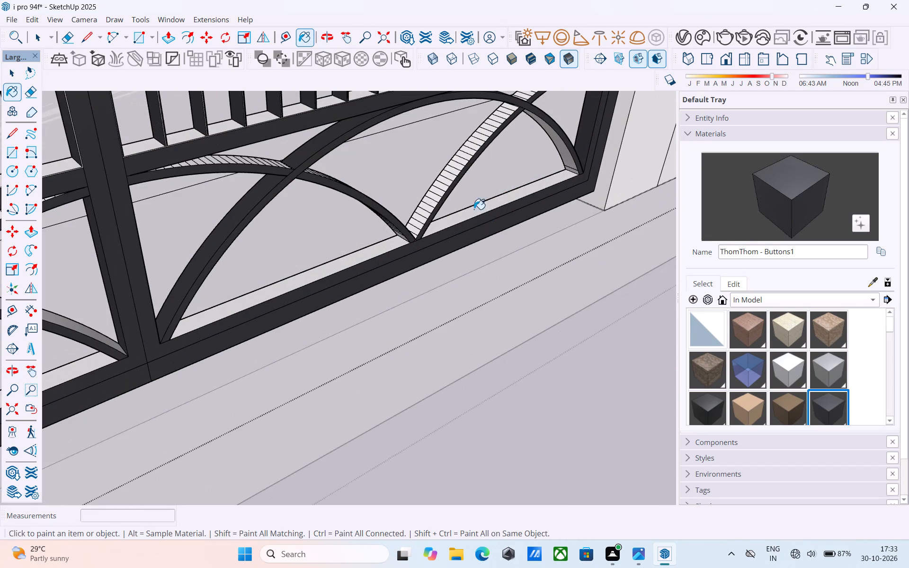
click(374, 247)
scroll(369, 247, down, 3)
shift+middle_drag(369, 246, 493, 163)
click(268, 247)
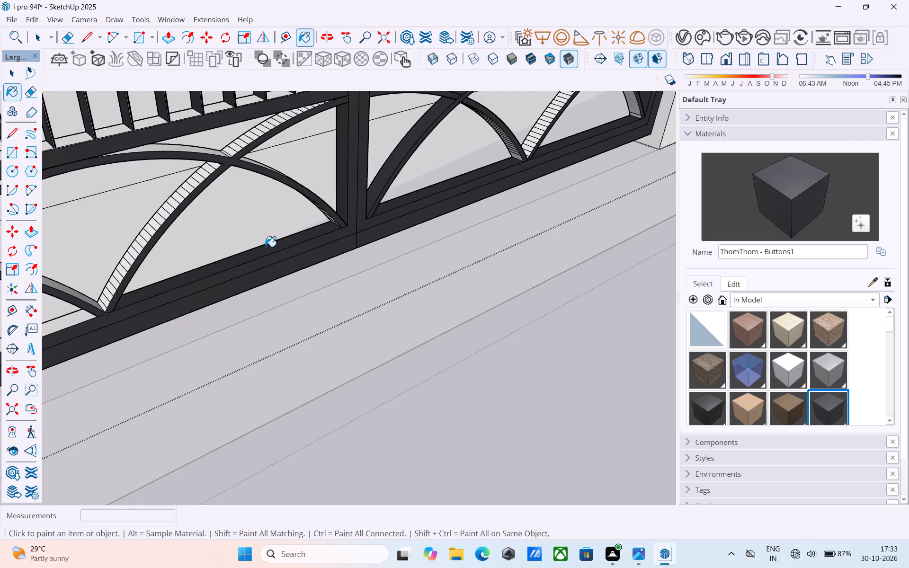
middle_drag(267, 245, 430, 173)
click(255, 239)
Paint the smooth outer faces of the crossing lower arches in the left leaf's outer half with ThomThom - Buttons1.
scroll(252, 238, down, 3)
shift+middle_drag(257, 238, 426, 177)
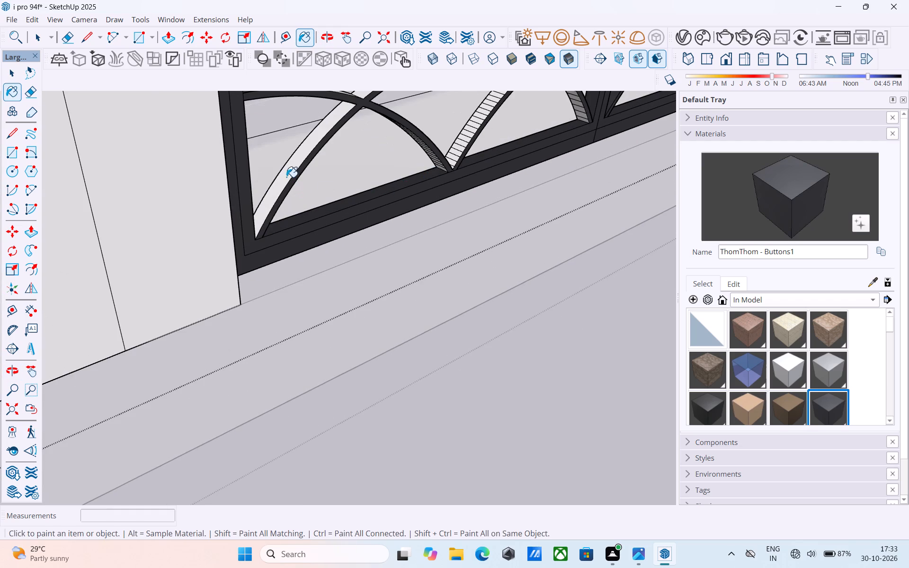
click(286, 176)
scroll(289, 172, down, 4)
shift+middle_drag(320, 177, 290, 246)
scroll(287, 212, up, 4)
click(294, 205)
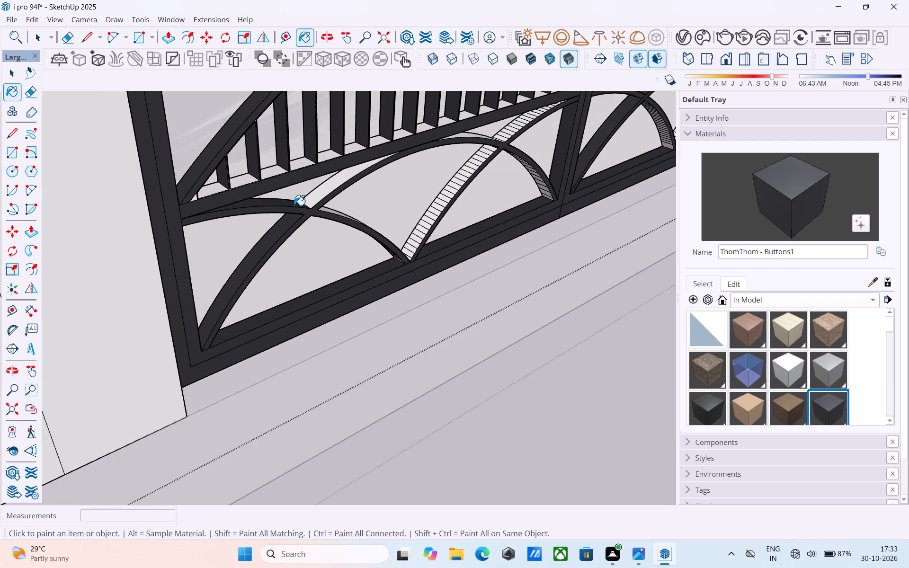
scroll(294, 205, up, 4)
click(322, 190)
scroll(322, 190, down, 4)
shift+middle_drag(339, 202, 114, 237)
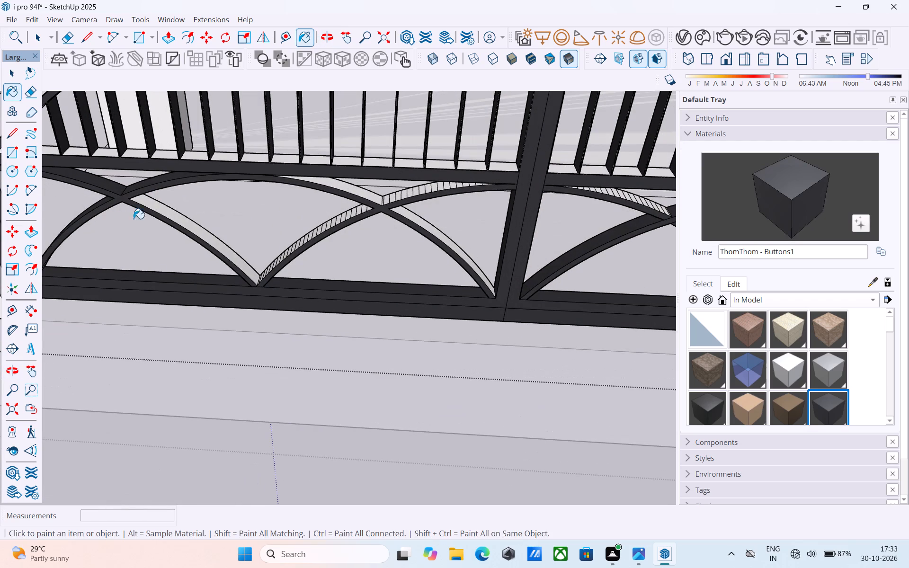
click(152, 208)
Paint the smooth outer face of the left leaf's lower arch descending to the centre post, both sides of its crossing, with ThomThom - Buttons1.
shift+middle_drag(328, 219, 210, 228)
scroll(240, 209, up, 2)
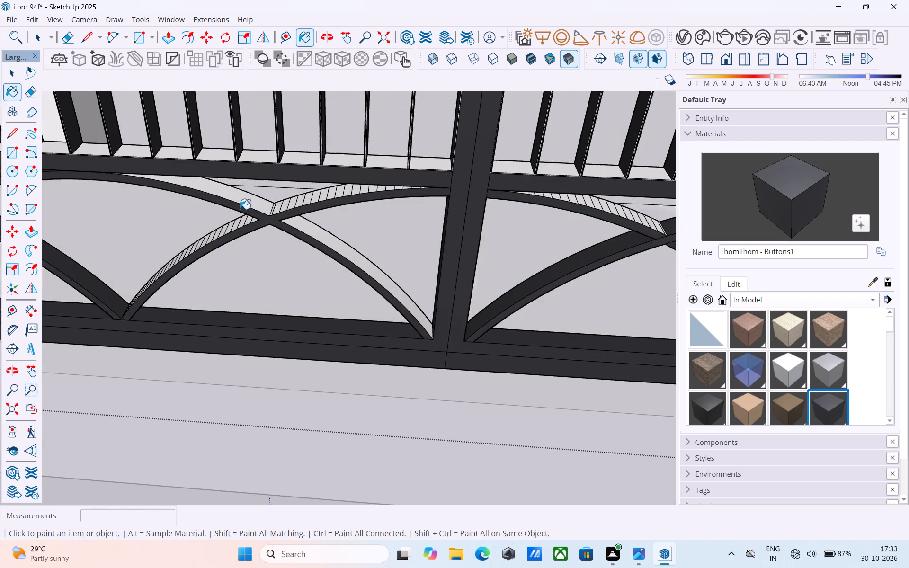
scroll(240, 209, up, 2)
click(249, 204)
click(304, 226)
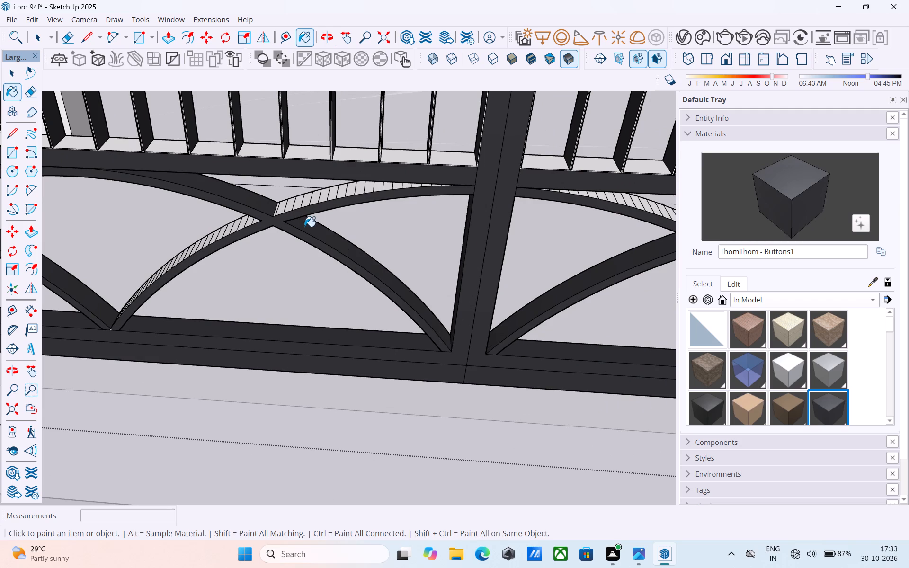
Paint the smooth outer face of the right leaf's lower arch descending to the outer bottom corner with ThomThom - Buttons1.
scroll(304, 227, down, 5)
shift+middle_drag(497, 238, 189, 236)
shift+middle_drag(558, 276, 350, 165)
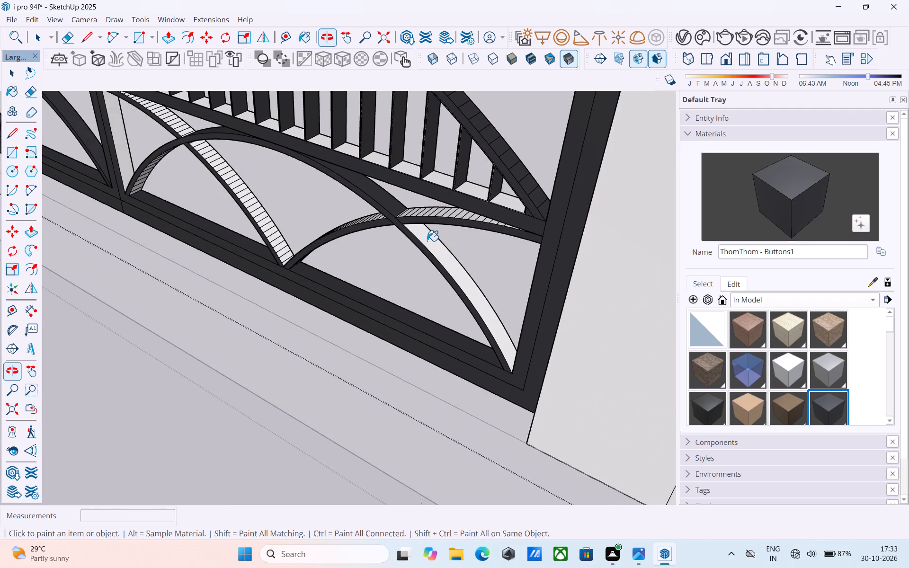
scroll(431, 244, up, 3)
click(431, 243)
Examine the gate's lower arches from both sides and from below, along with the house's front.
scroll(413, 235, down, 5)
middle_drag(315, 236, 289, 234)
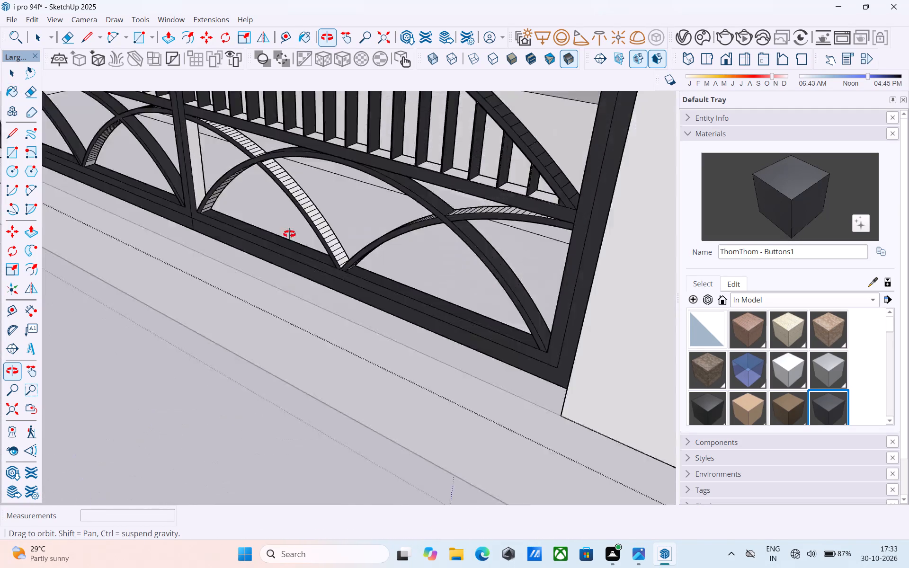
middle_drag(289, 234, 647, 219)
shift+middle_drag(387, 264, 94, 208)
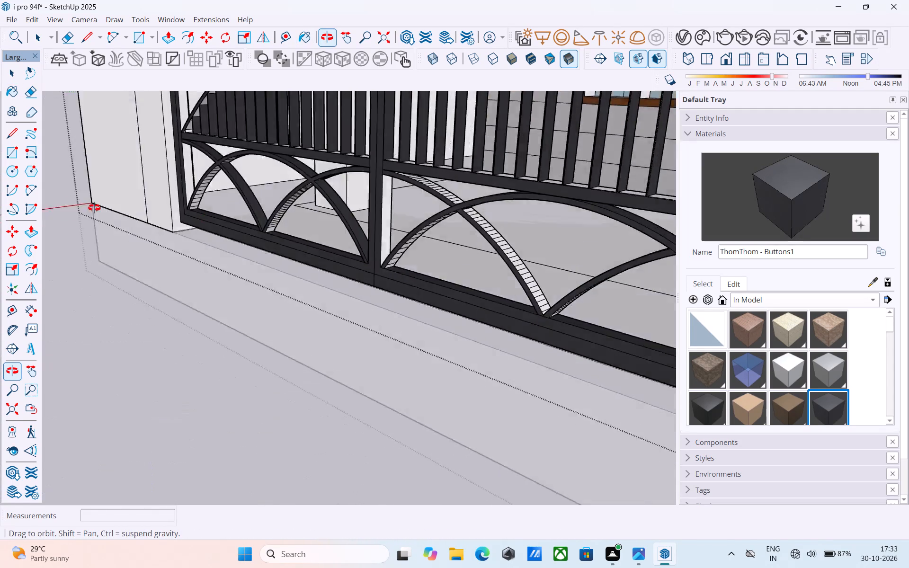
shift+middle_drag(94, 208, 633, 100)
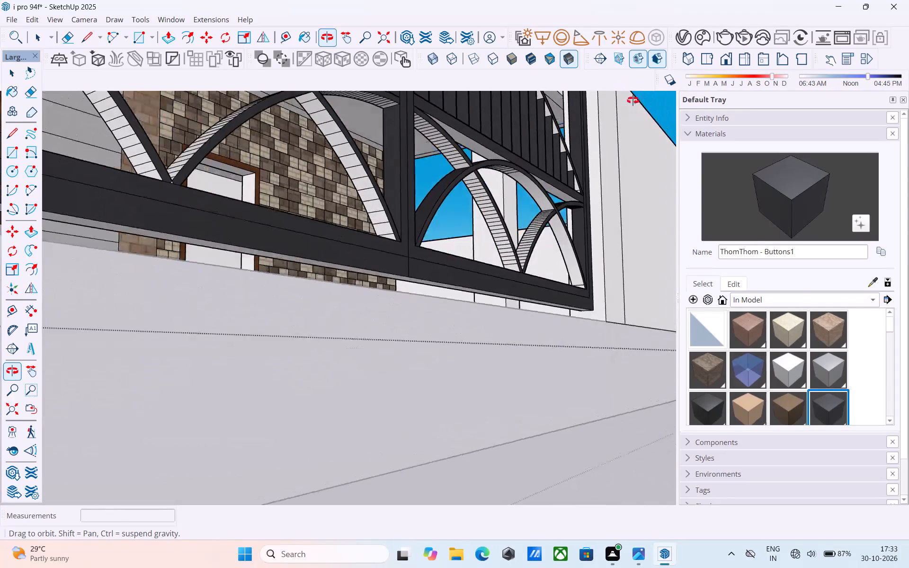
shift+middle_drag(633, 100, 636, 78)
shift+middle_drag(634, 108, 655, 186)
scroll(643, 174, down, 8)
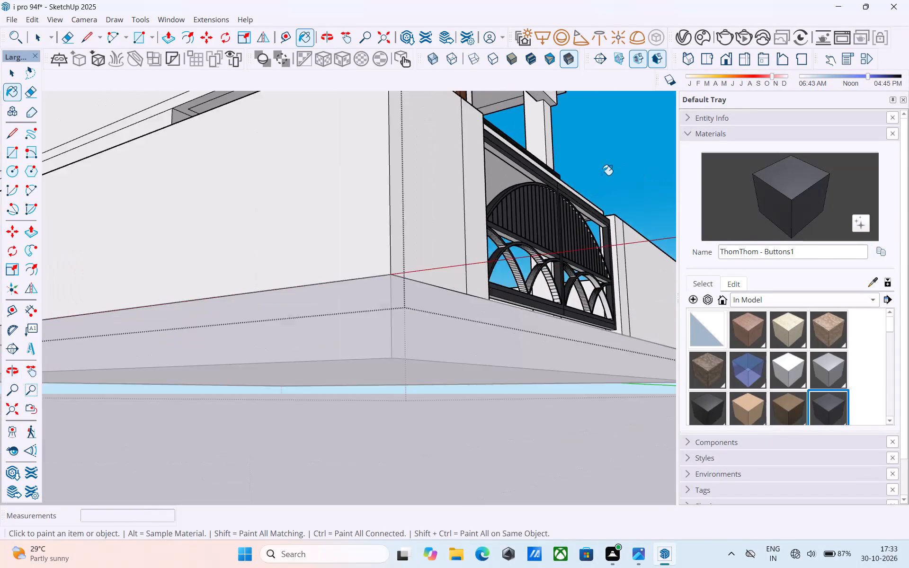
middle_drag(595, 183, 463, 247)
shift+middle_drag(560, 170, 131, 255)
scroll(121, 250, down, 5)
middle_drag(255, 195, 148, 262)
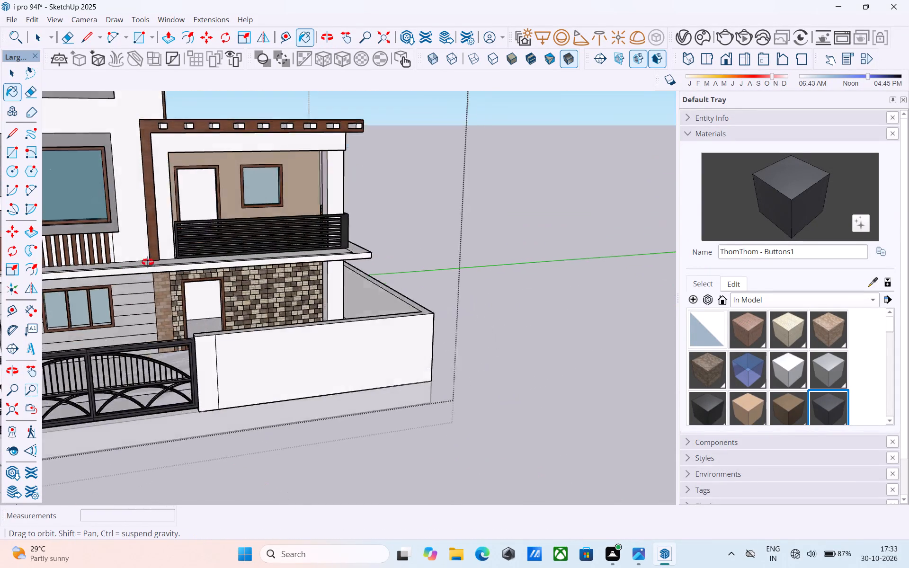
Save the model with the painted front gate.
middle_drag(148, 262, 399, 238)
key(ctrl+s)
key(space)
Inside the boundary wall group, draw a line across the wall's top to outline the right gate pillar.
scroll(375, 229, down, 2)
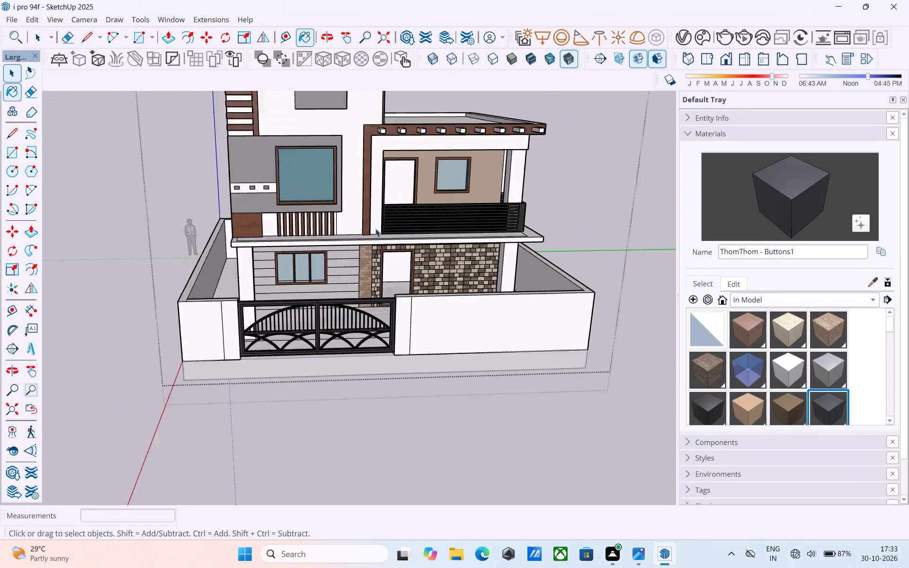
scroll(375, 229, down, 4)
middle_drag(373, 227, 368, 223)
scroll(368, 223, up, 1)
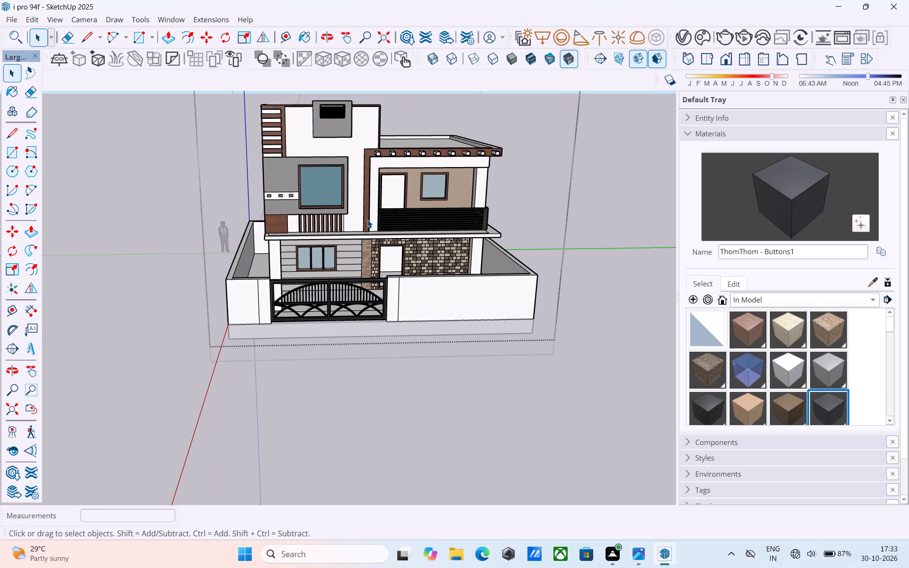
middle_drag(410, 306, 412, 309)
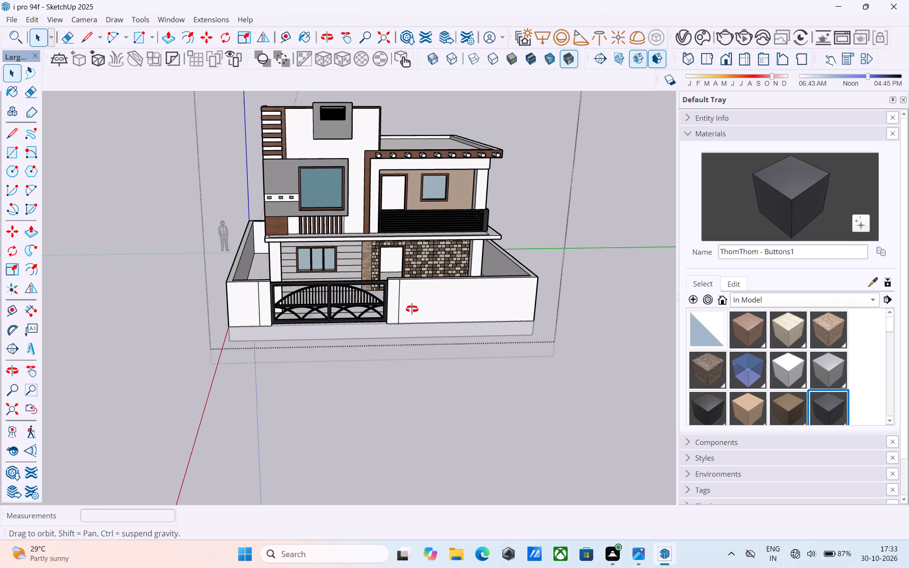
middle_drag(412, 309, 417, 314)
scroll(390, 309, up, 13)
middle_drag(400, 296, 404, 308)
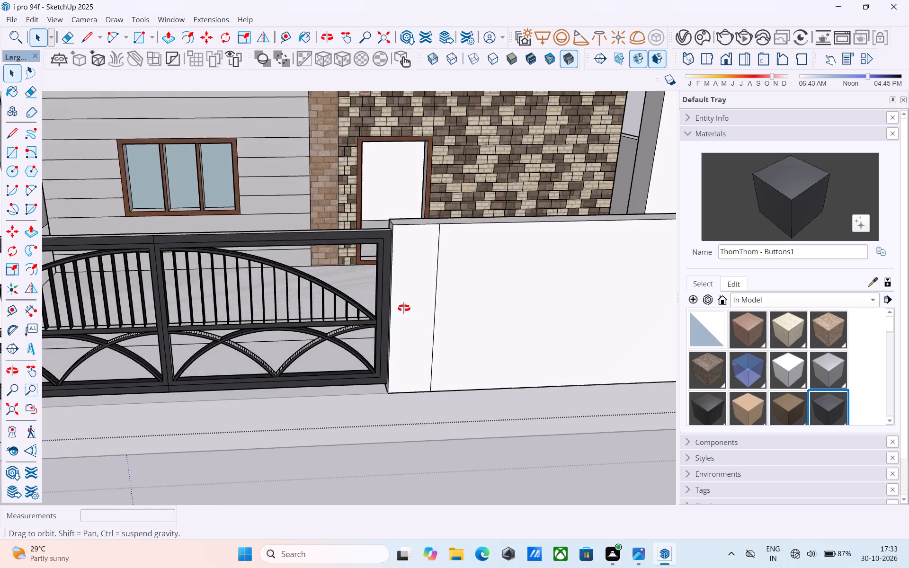
middle_drag(404, 308, 408, 355)
key(l)
scroll(458, 252, down, 2)
middle_drag(458, 252, 559, 297)
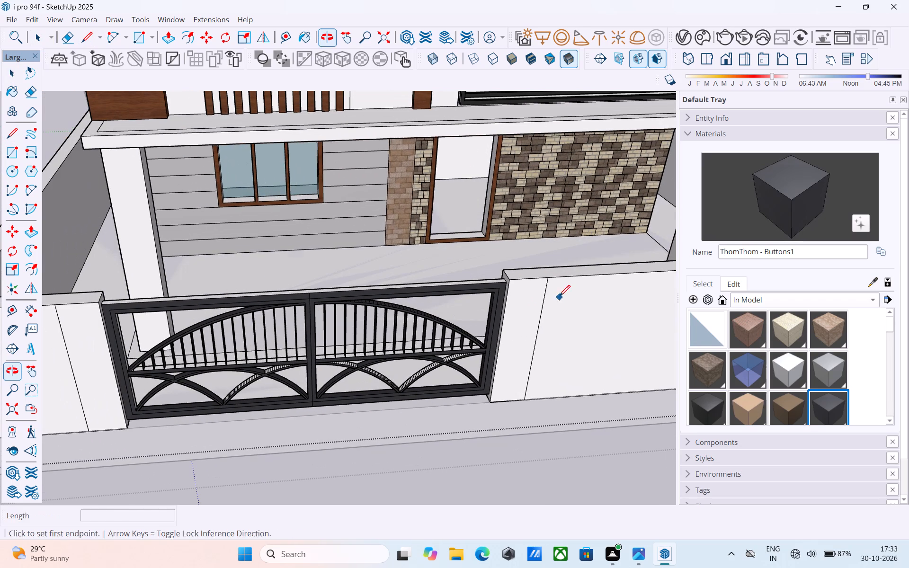
click(549, 281)
key(space)
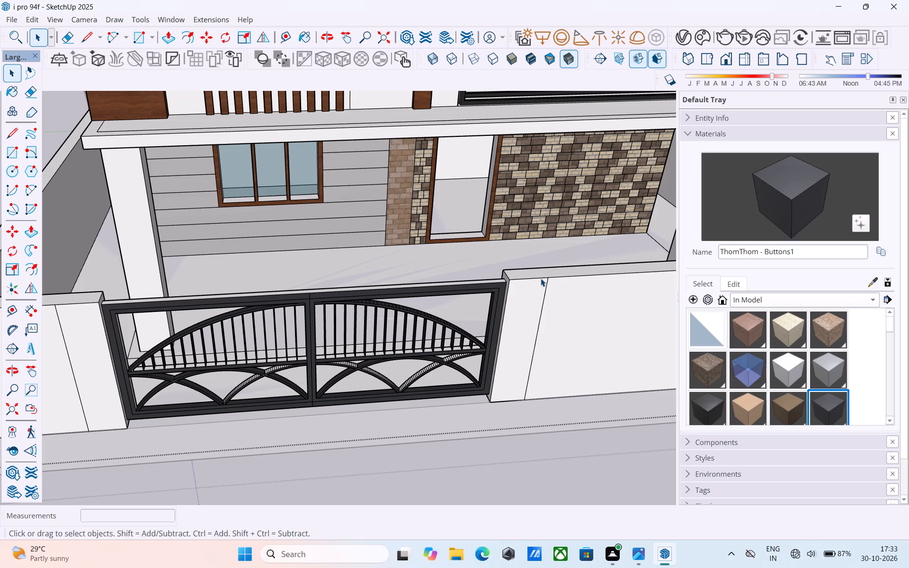
double_click(541, 278)
click(539, 272)
key(l)
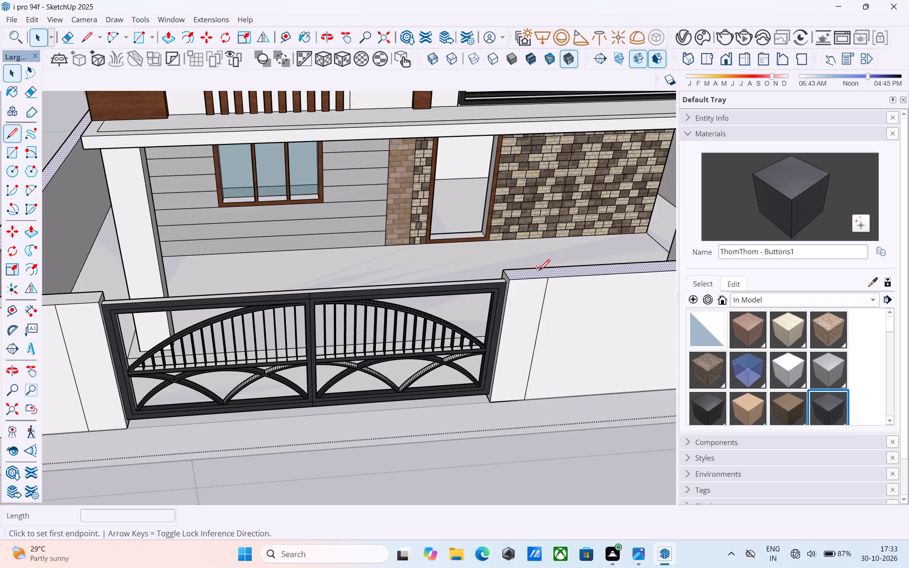
click(545, 279)
click(541, 269)
Draw a line across the boundary wall's top to outline the left gate pillar.
middle_drag(178, 296, 353, 275)
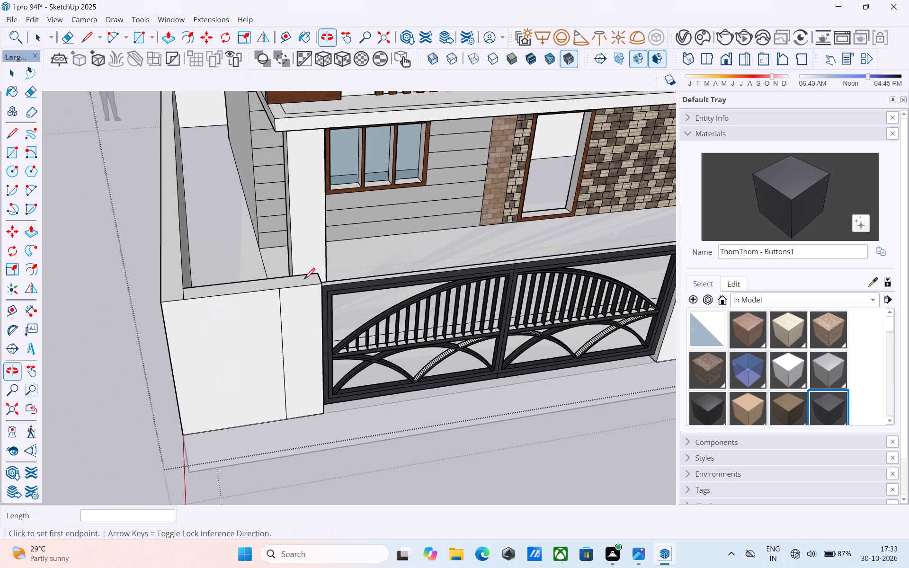
click(281, 290)
click(275, 281)
key(space)
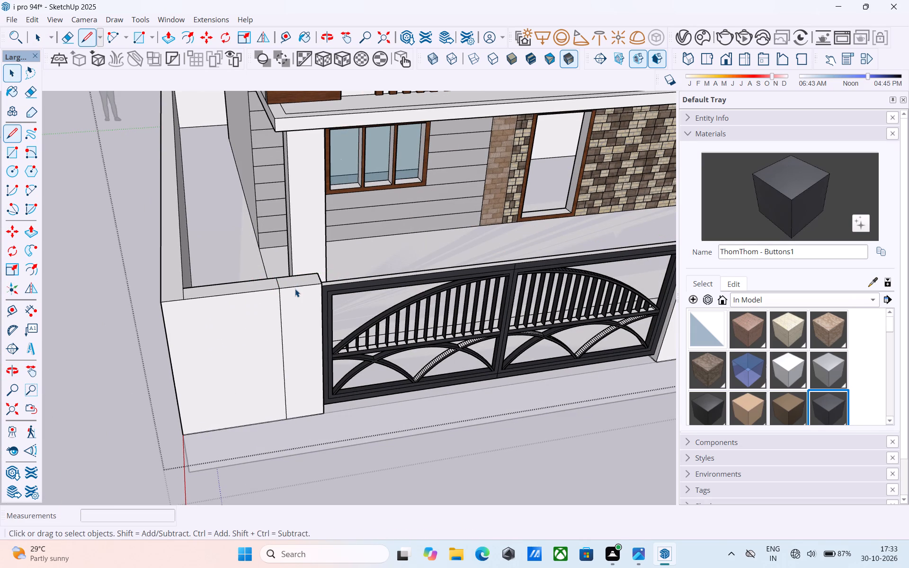
Raise the left gate pillar's top face 1' with Push/Pull.
click(295, 289)
click(296, 280)
key(p)
click(308, 273)
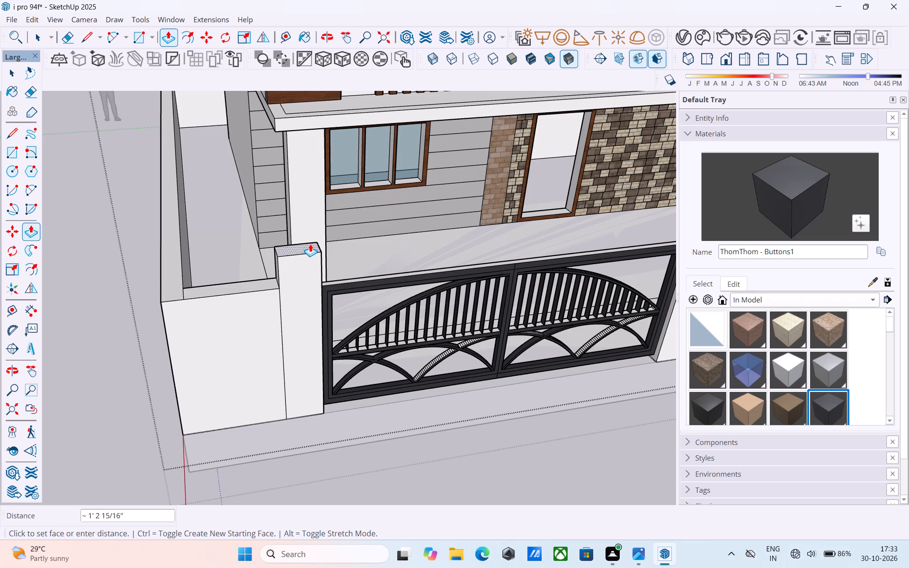
text(1')
key(Return)
scroll(361, 267, down, 5)
key(space)
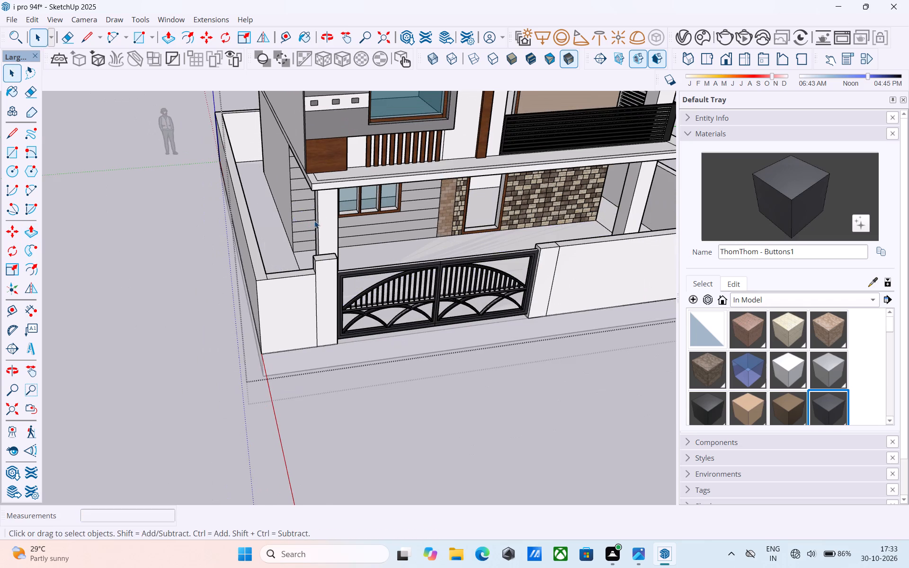
Raise the right gate pillar's top face by the same 1' with Push/Pull.
scroll(314, 221, down, 3)
middle_drag(314, 221, 215, 199)
scroll(338, 212, up, 11)
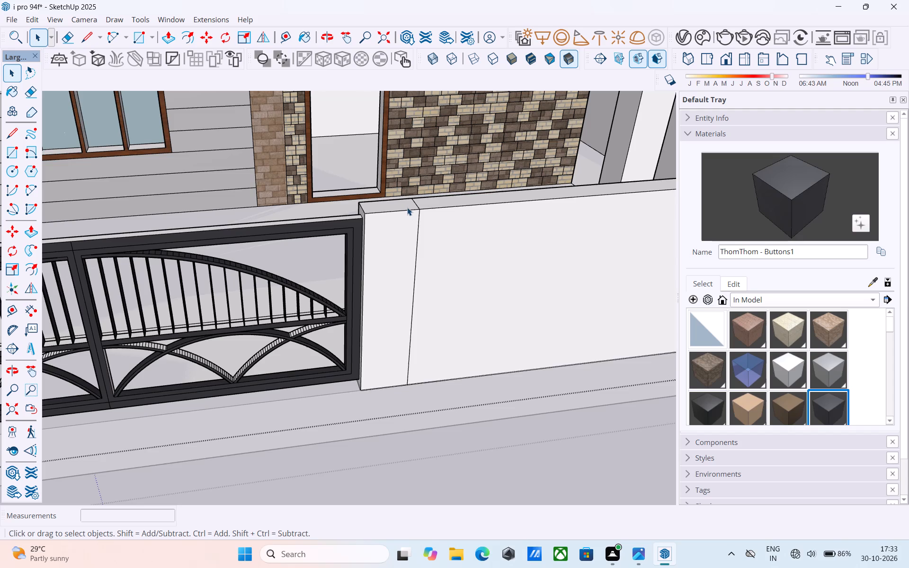
click(407, 207)
scroll(407, 207, up, 5)
key(p)
double_click(407, 206)
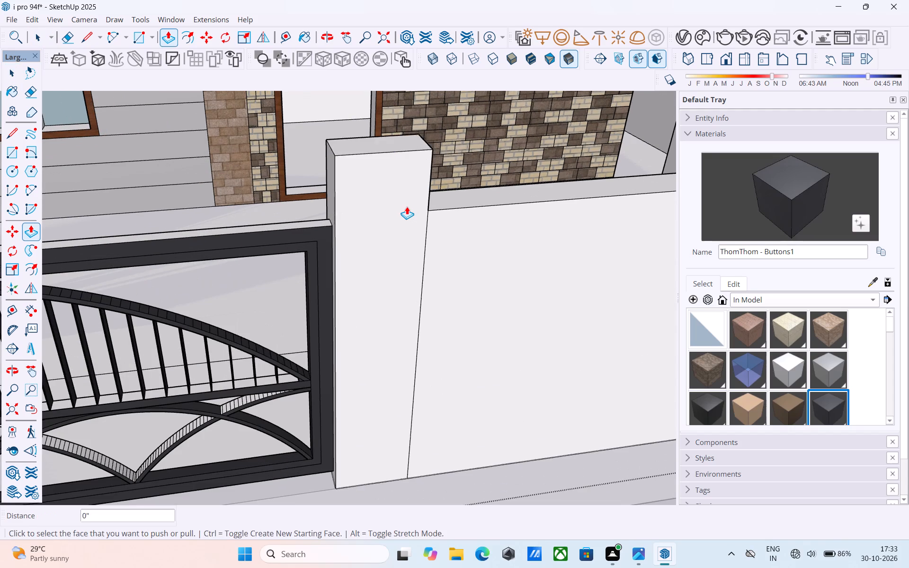
key(space)
Copy the four top edges of the left gate pillar 2" downward to outline a cap band around it.
scroll(407, 206, down, 8)
middle_click(411, 211)
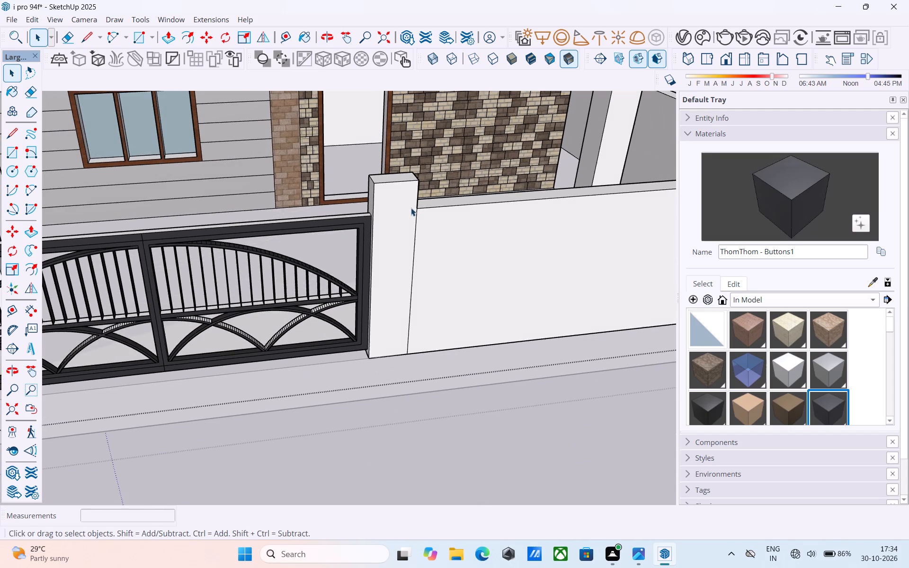
scroll(411, 208, down, 3)
shift+middle_drag(381, 212, 597, 226)
shift+middle_drag(377, 260, 380, 271)
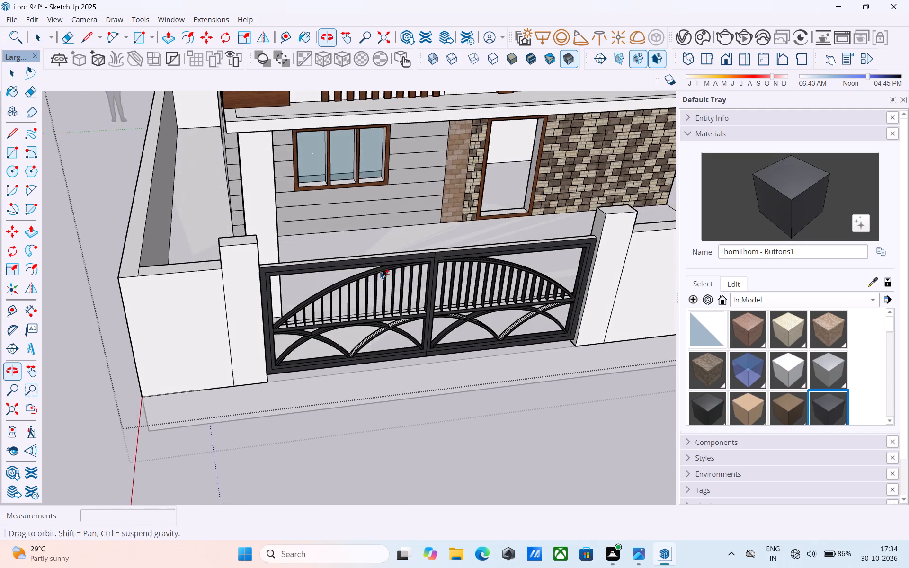
scroll(303, 254, up, 5)
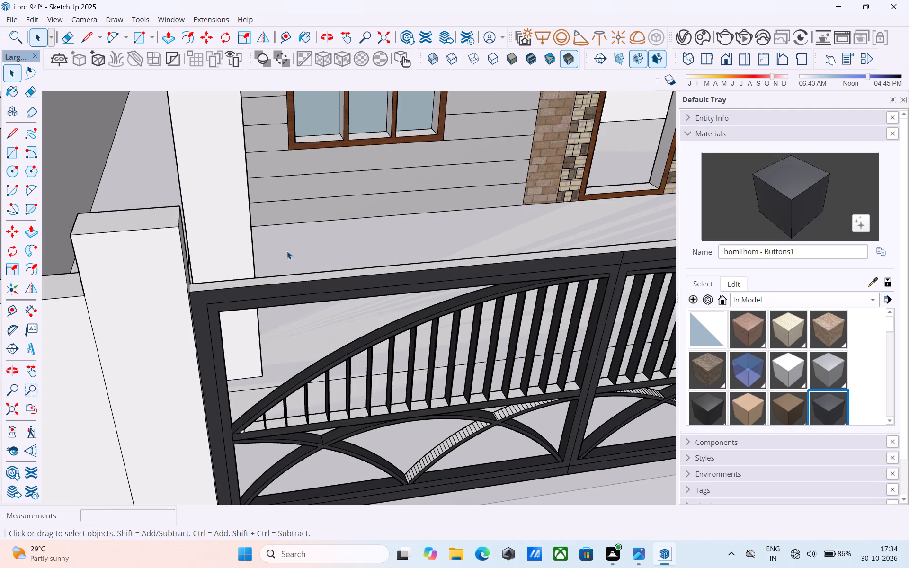
shift+middle_drag(287, 250, 317, 248)
middle_drag(236, 224, 243, 231)
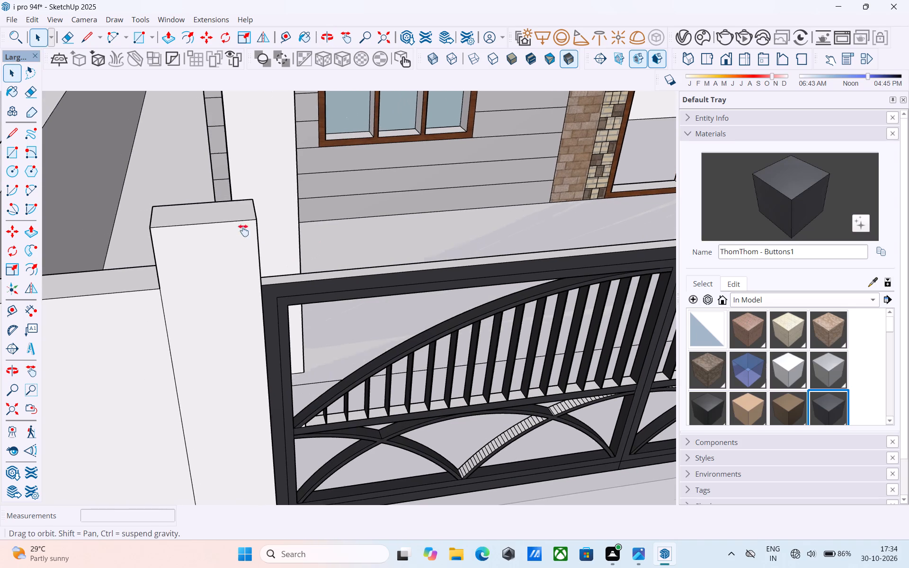
middle_drag(243, 231, 285, 274)
scroll(280, 275, up, 4)
middle_drag(239, 271, 460, 217)
scroll(160, 342, up, 1)
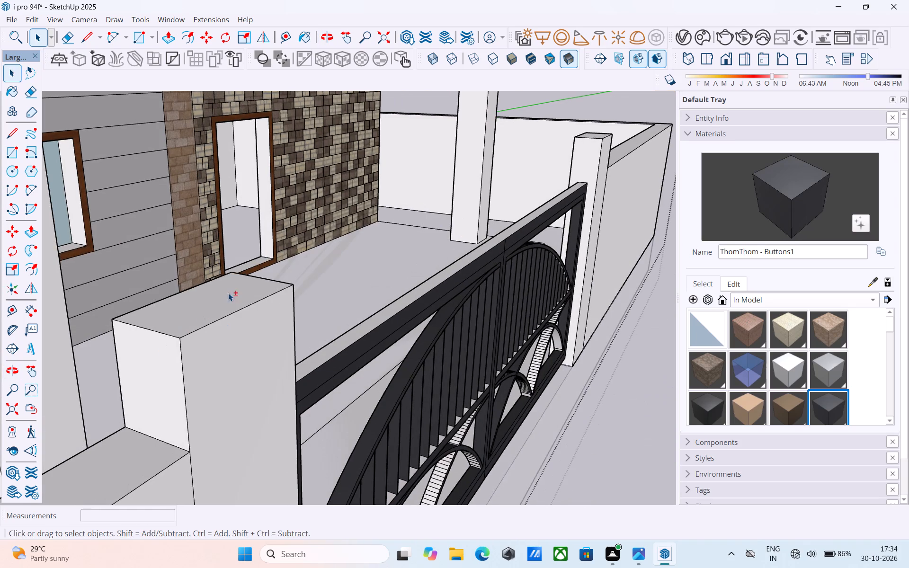
scroll(168, 353, down, 2)
shift+middle_drag(171, 349, 238, 305)
scroll(239, 310, up, 5)
click(245, 284)
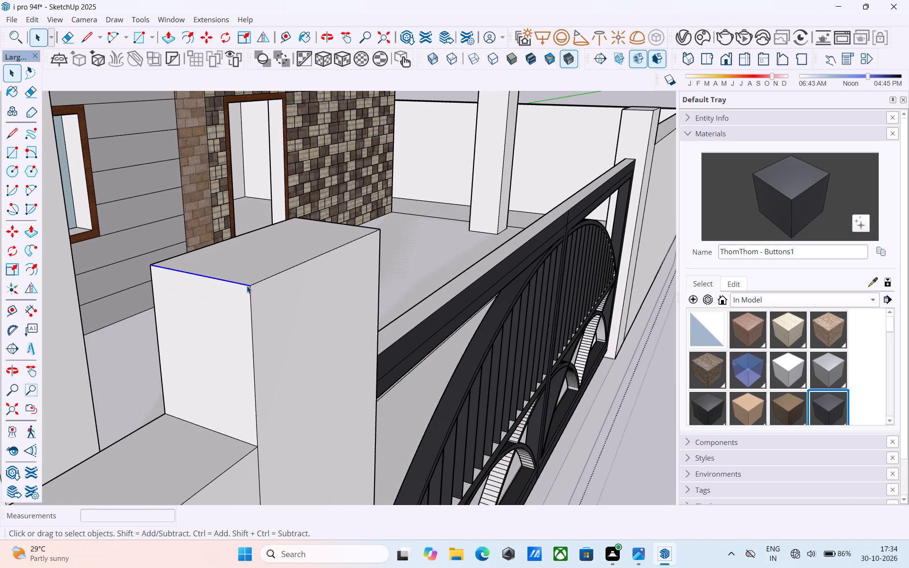
shift+click(253, 284)
shift+scroll(253, 284, down, 1)
shift+middle_drag(271, 294, 68, 314)
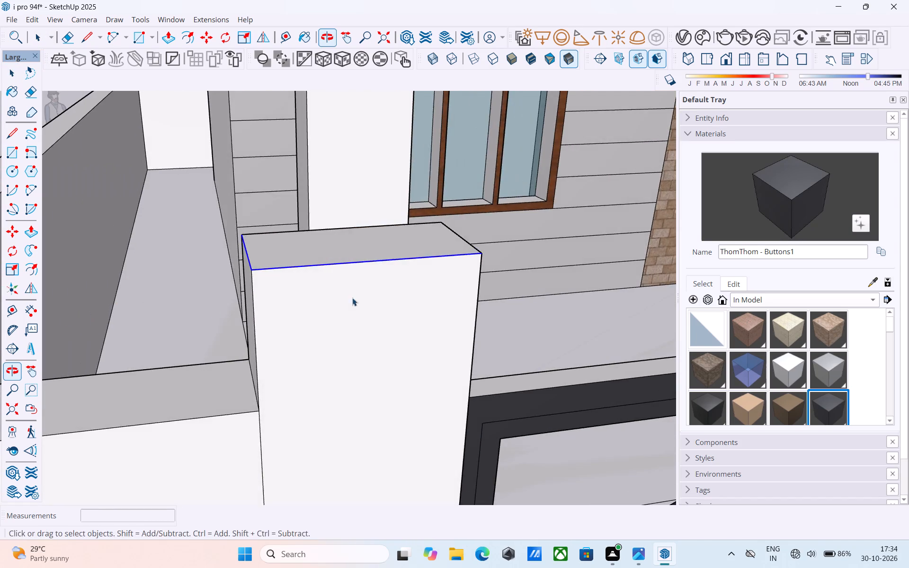
scroll(460, 284, up, 1)
middle_drag(418, 284, 139, 287)
shift+click(504, 298)
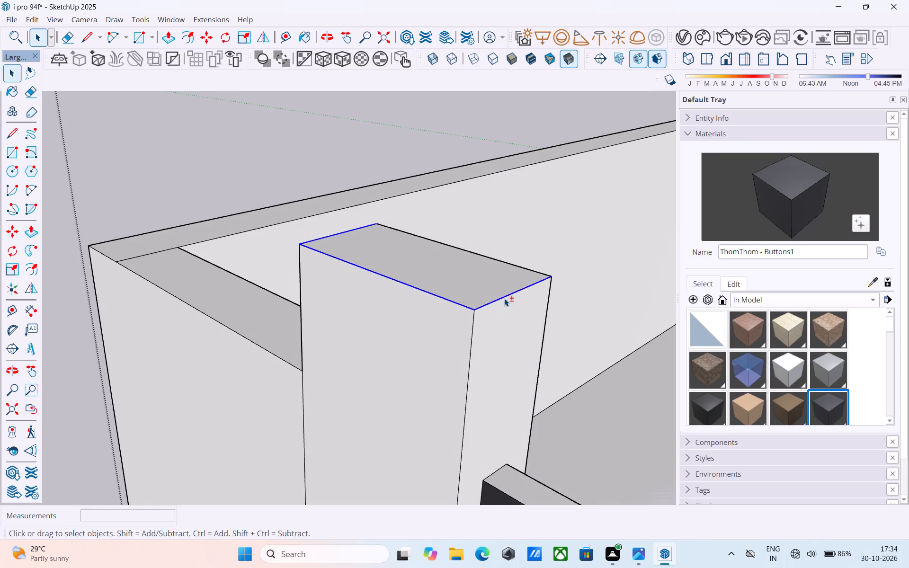
middle_drag(499, 312, 160, 283)
shift+middle_drag(524, 388, 490, 335)
shift+scroll(507, 334, up, 1)
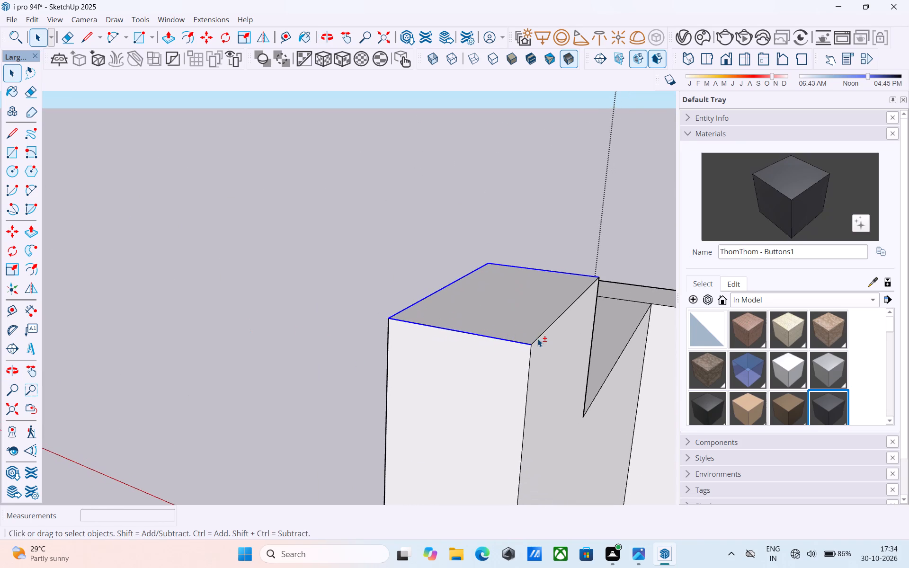
shift+click(539, 339)
shift+middle_drag(483, 330, 747, 311)
middle_drag(330, 314, 656, 360)
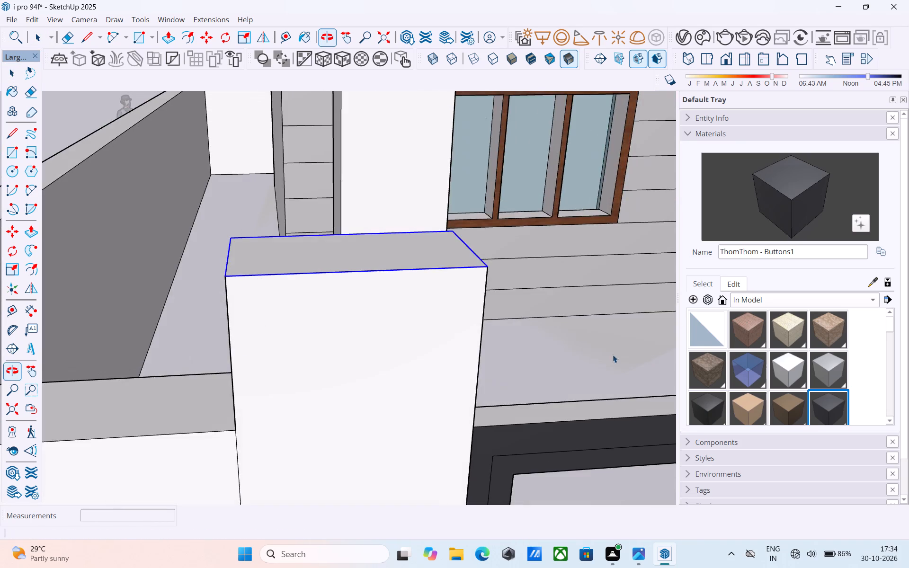
middle_drag(232, 356, 439, 337)
middle_drag(315, 353, 405, 333)
scroll(404, 333, up, 1)
key(m)
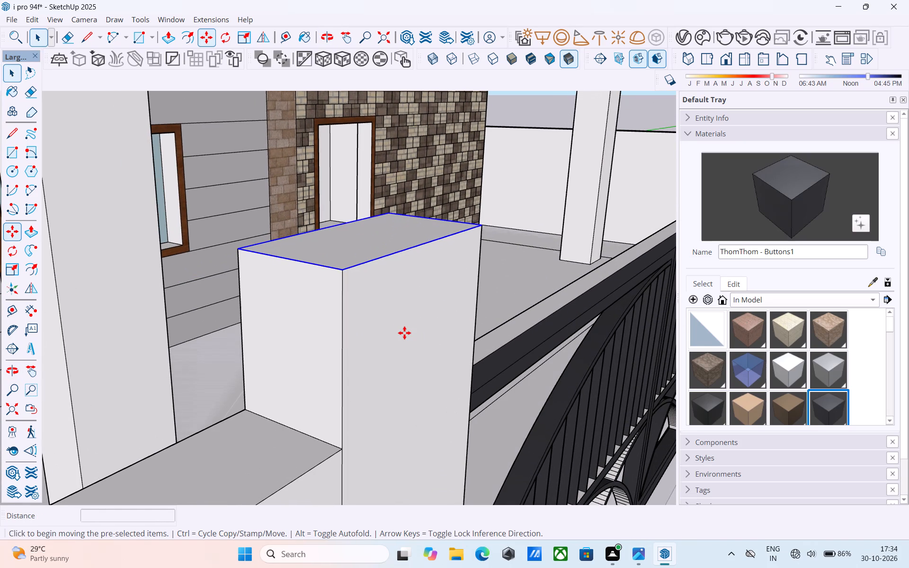
click(340, 272)
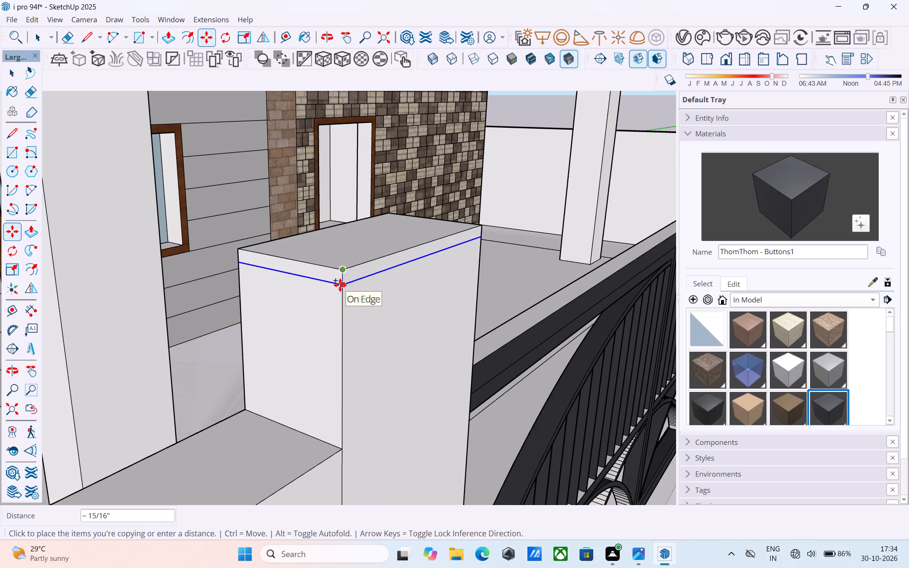
text(2")
key(Return)
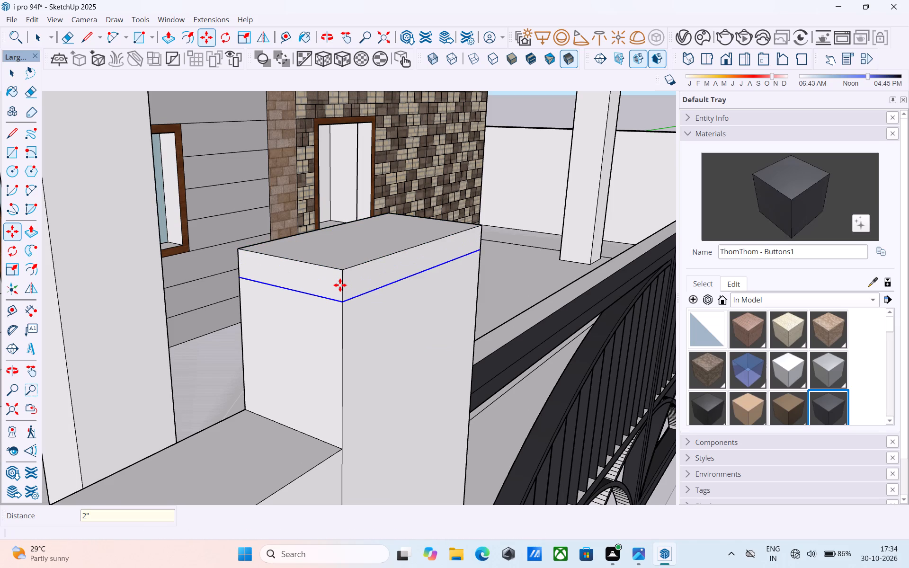
Copy the left gate pillar's cap band edges across to the matching corner of the right gate pillar, 16' 6" away.
shift+middle_drag(312, 280, 76, 285)
scroll(128, 297, down, 5)
key(m)
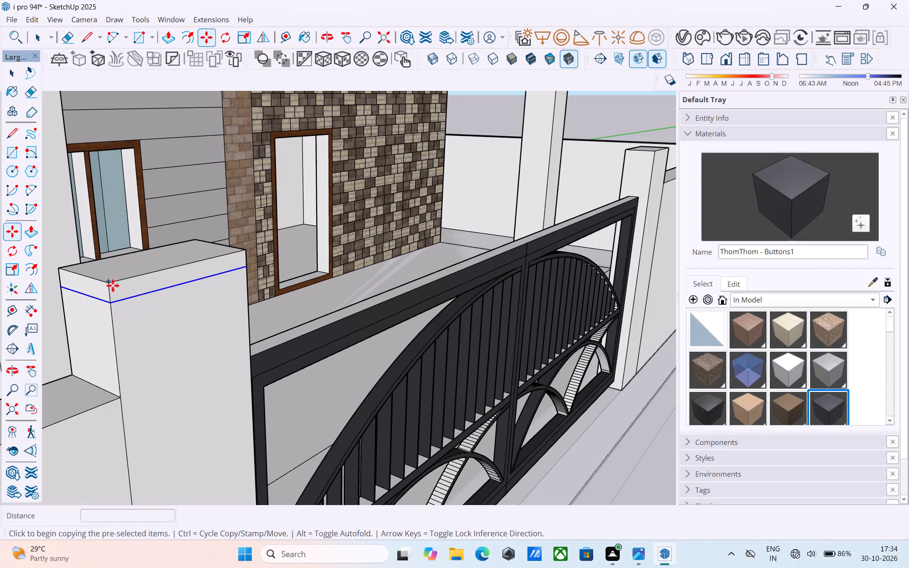
click(112, 284)
scroll(244, 226, down, 7)
middle_drag(276, 201, 150, 273)
scroll(186, 282, up, 6)
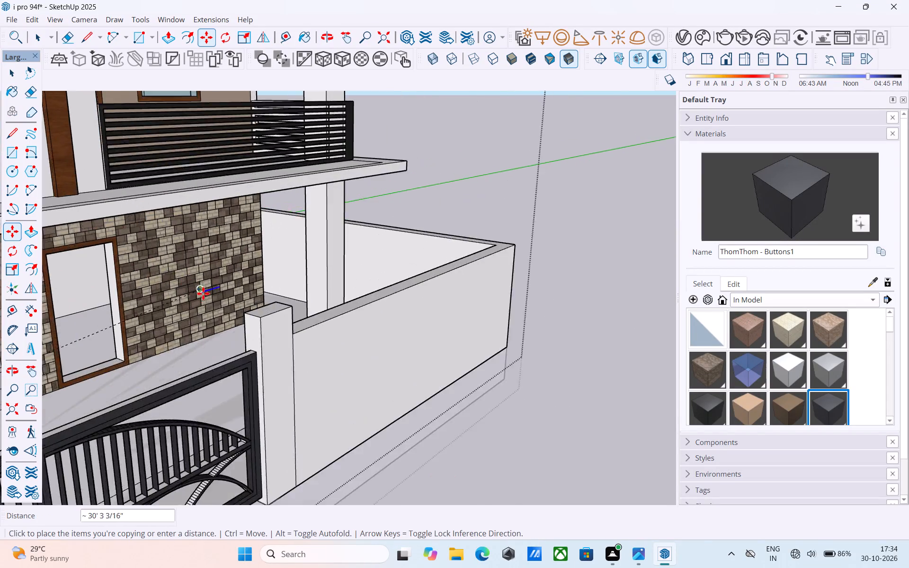
scroll(203, 293, up, 2)
click(311, 338)
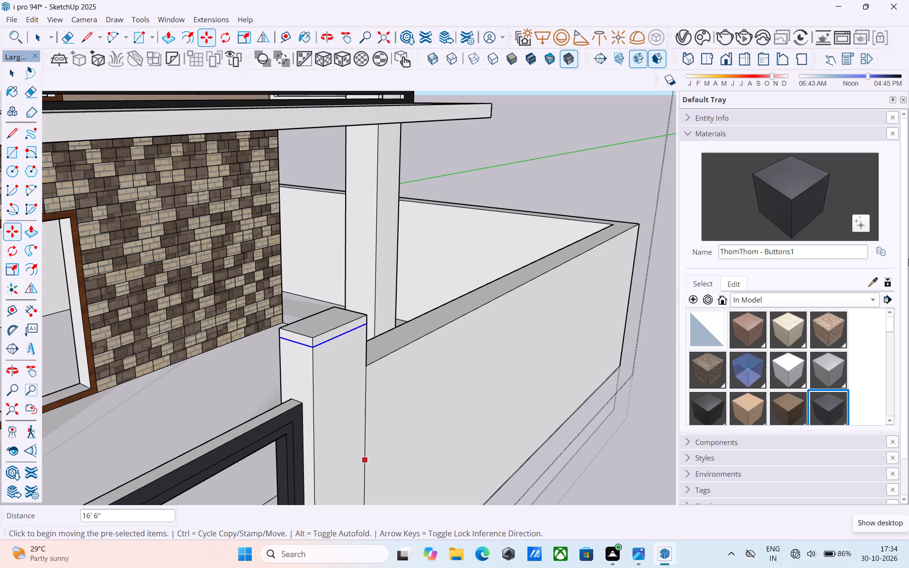
Save the model with the raised gate pillars and their cap band lines.
scroll(381, 188, down, 1)
scroll(321, 231, down, 6)
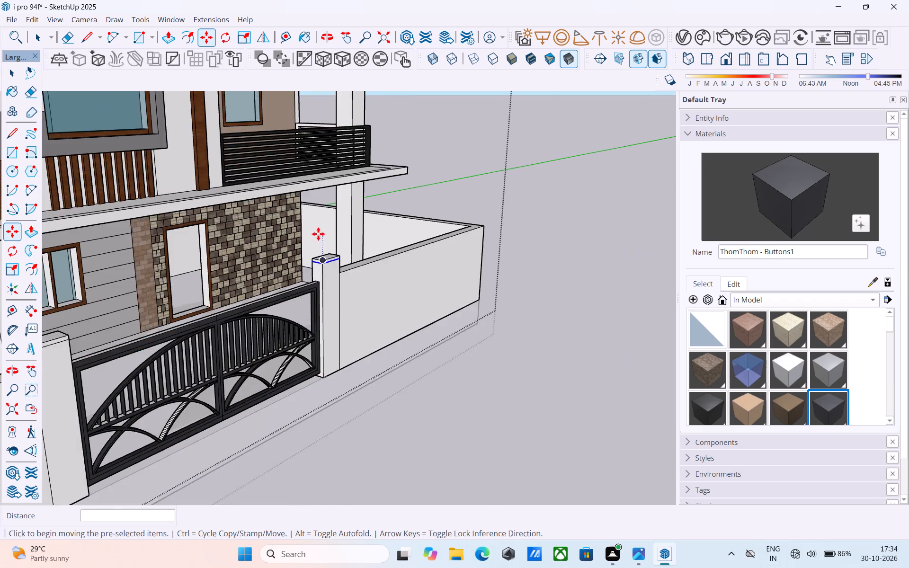
scroll(318, 234, down, 3)
middle_click(303, 254)
key(ctrl+s)
key(space)
Examine the whole house from its side and front, including the gate pillars and boundary wall.
scroll(256, 247, down, 4)
middle_drag(255, 247, 331, 259)
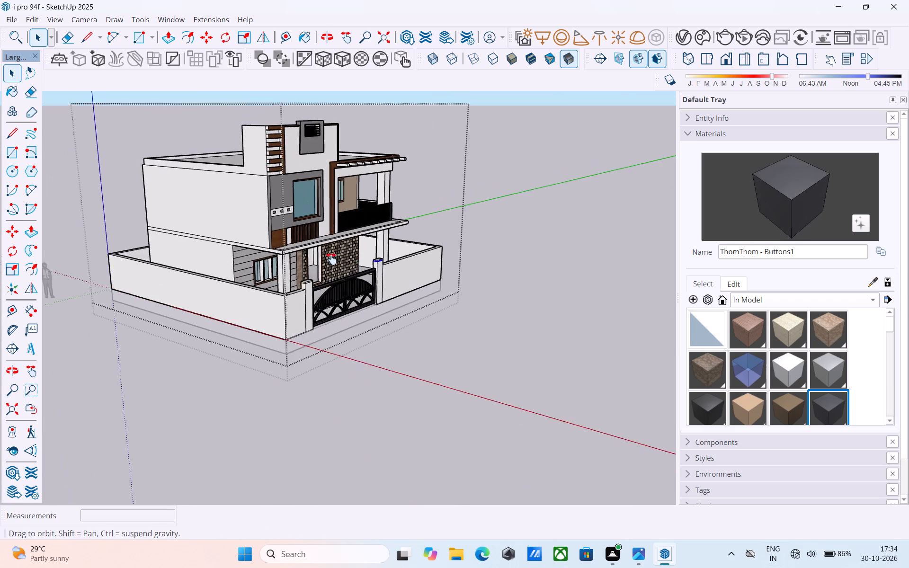
middle_drag(331, 259, 179, 251)
scroll(234, 285, up, 5)
middle_drag(230, 286, 224, 288)
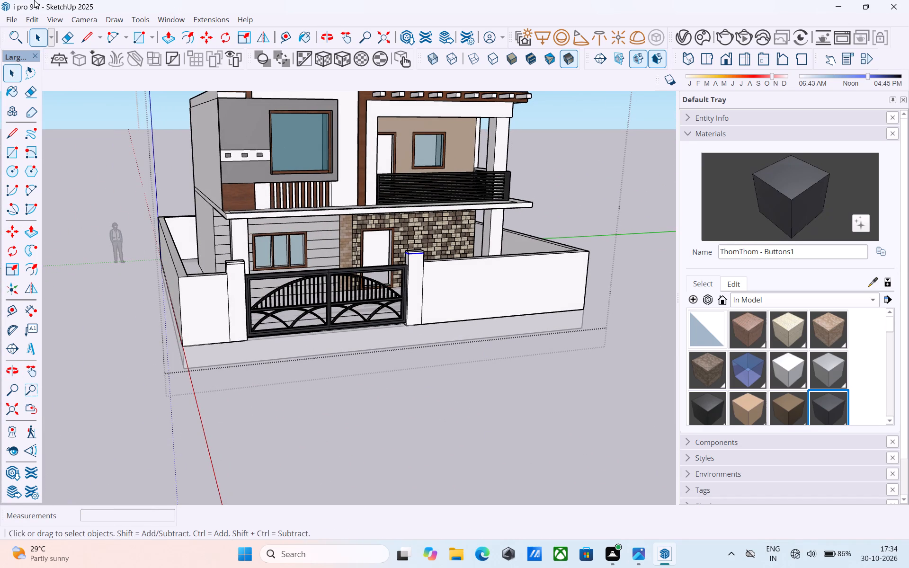
scroll(129, 417, down, 4)
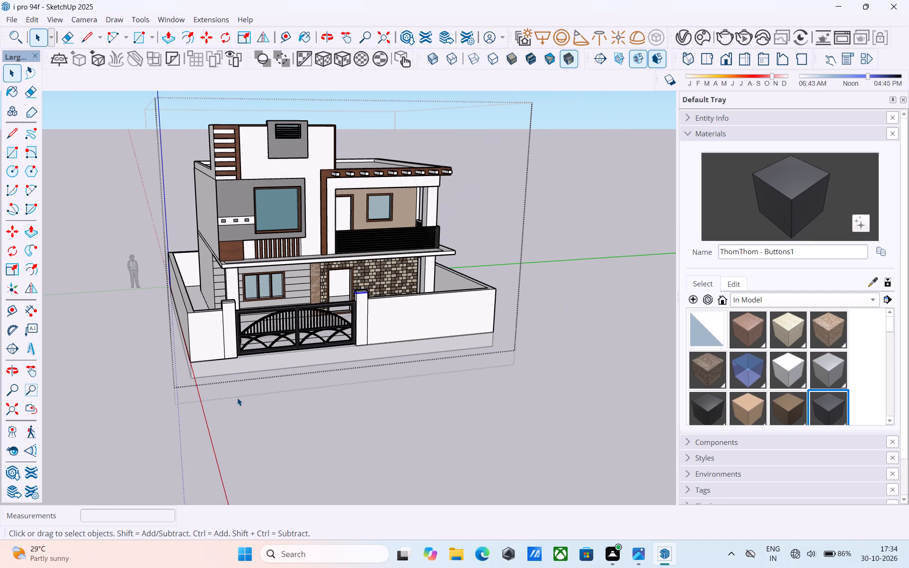
scroll(215, 383, down, 6)
middle_drag(191, 440, 204, 388)
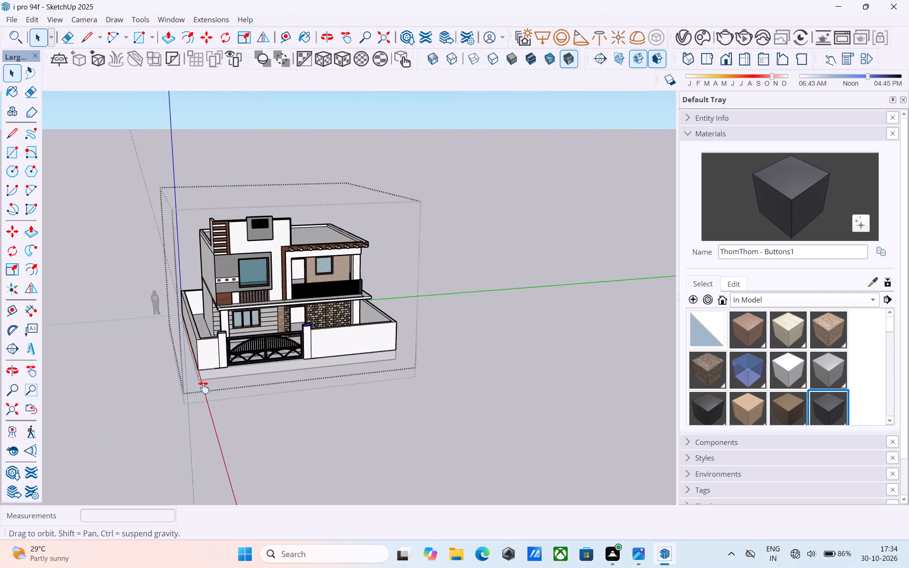
Push/Pull the left gate pillar's cap band outward 2" on its boundary-wall side and its street side.
middle_drag(204, 388, 258, 357)
scroll(298, 256, up, 9)
middle_drag(365, 351, 355, 390)
scroll(291, 326, up, 3)
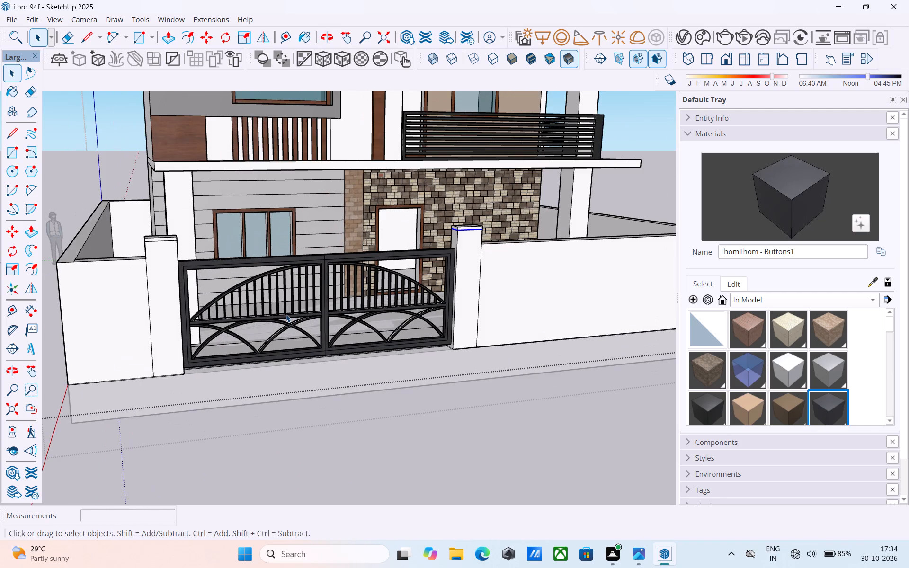
middle_drag(307, 289, 356, 299)
scroll(356, 299, up, 5)
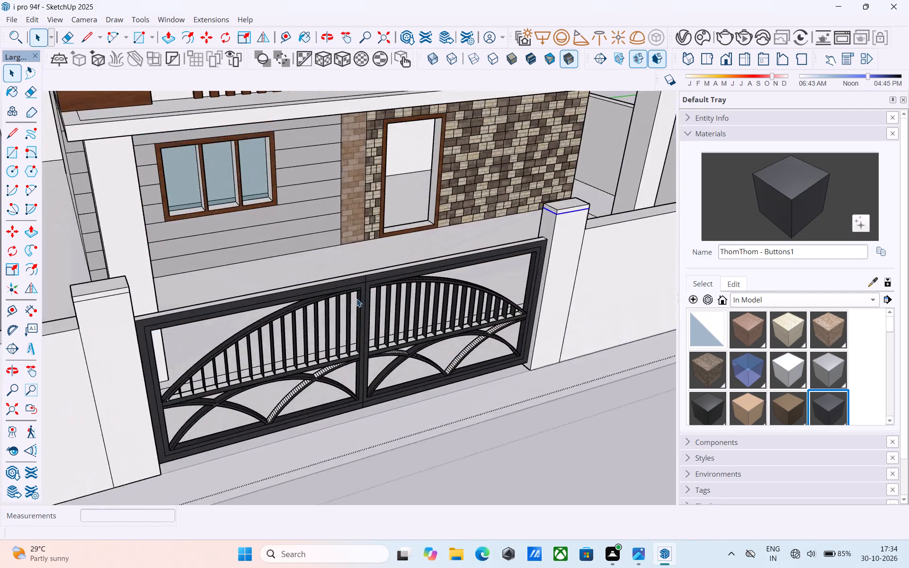
scroll(356, 299, down, 4)
shift+middle_drag(356, 299, 506, 268)
shift+middle_drag(436, 298, 513, 299)
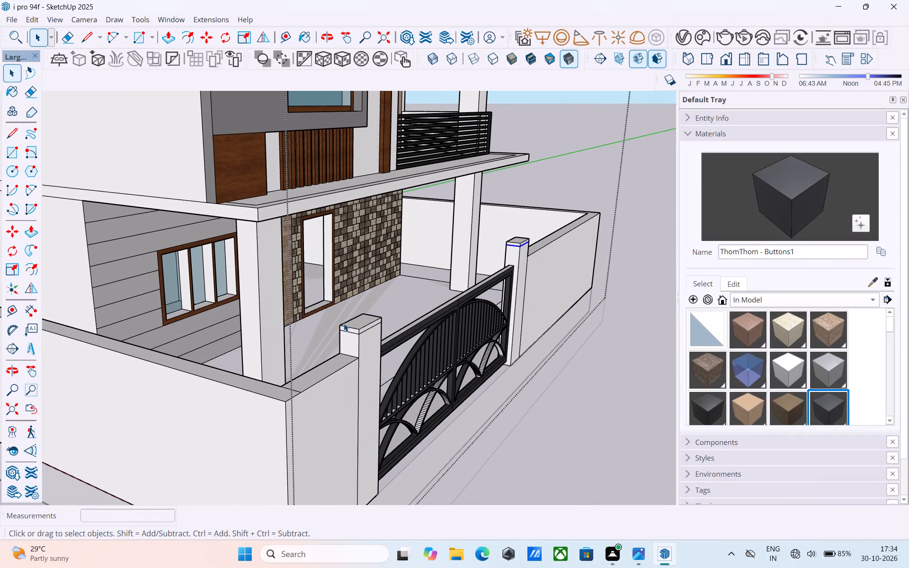
scroll(355, 334, up, 8)
click(357, 329)
scroll(357, 329, up, 7)
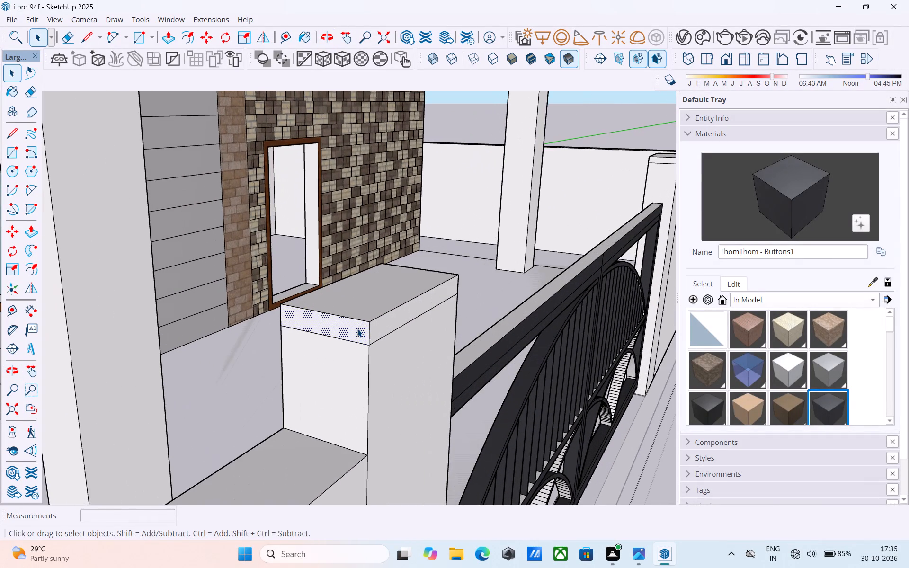
key(p)
click(357, 329)
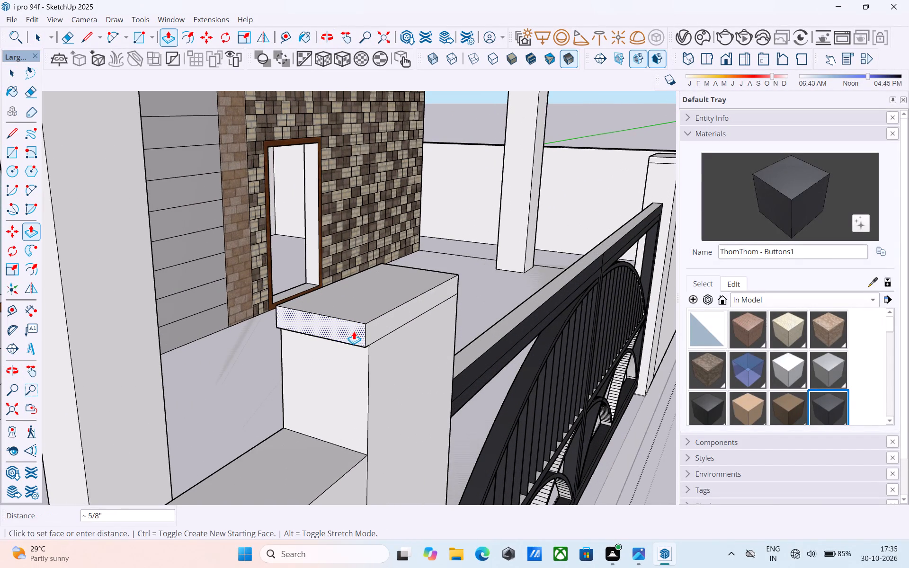
text(2")
key(Return)
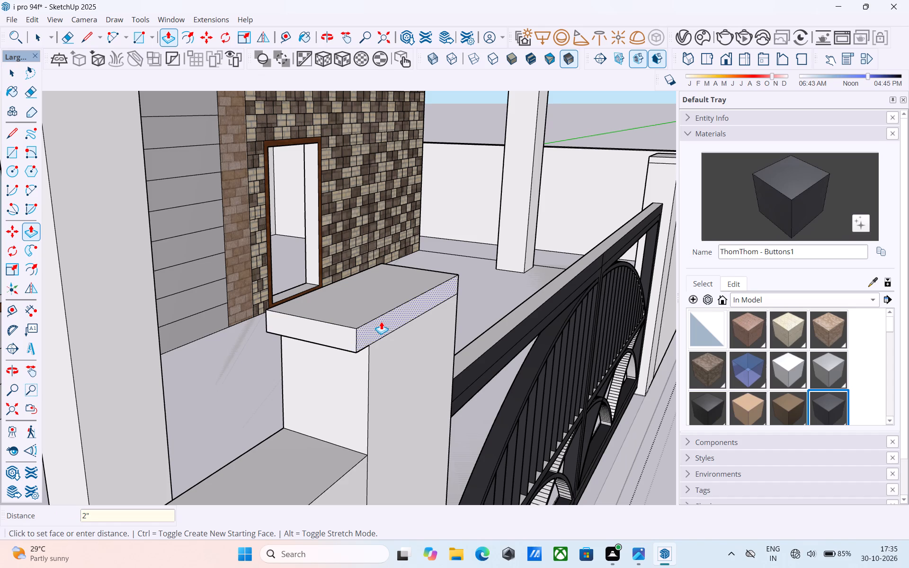
double_click(381, 321)
Extrude the right gate pillar's cap band outward by the same 2" on its gate side and street side.
scroll(381, 321, down, 3)
middle_drag(381, 321, 322, 345)
scroll(661, 164, up, 6)
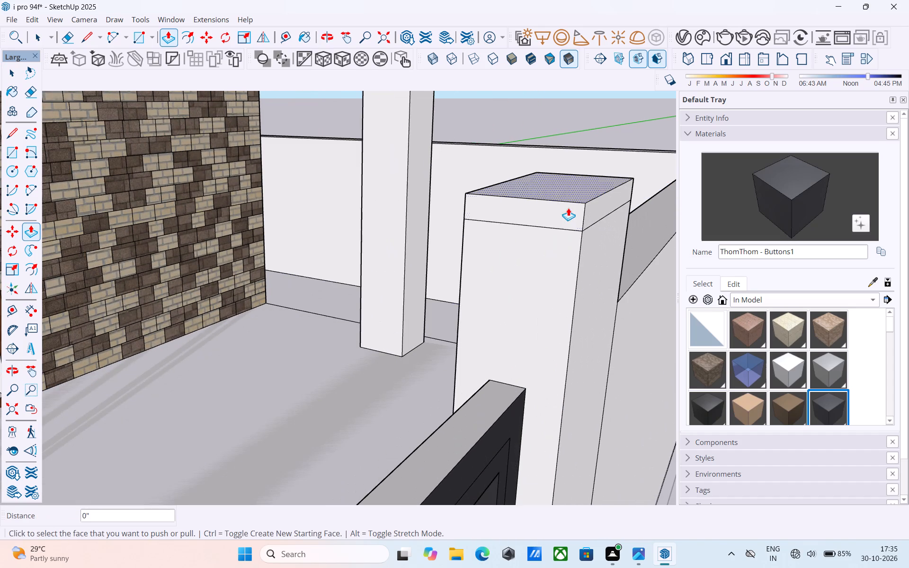
double_click(569, 210)
double_click(592, 207)
scroll(592, 207, down, 9)
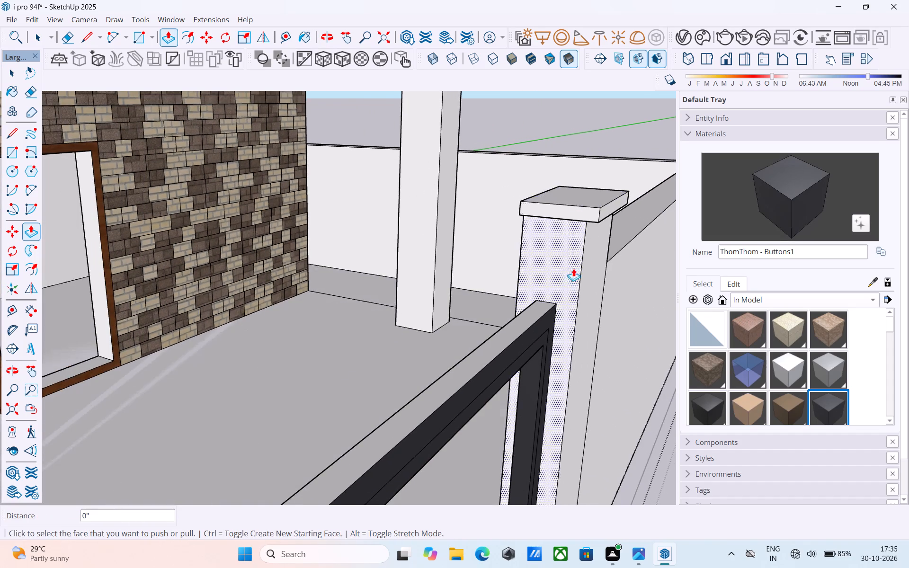
Extrude the left gate pillar's cap band outward 2" on its remaining house-facing and gate-facing sides.
middle_drag(455, 306, 471, 294)
scroll(472, 278, down, 10)
middle_drag(465, 285, 614, 307)
scroll(559, 302, up, 3)
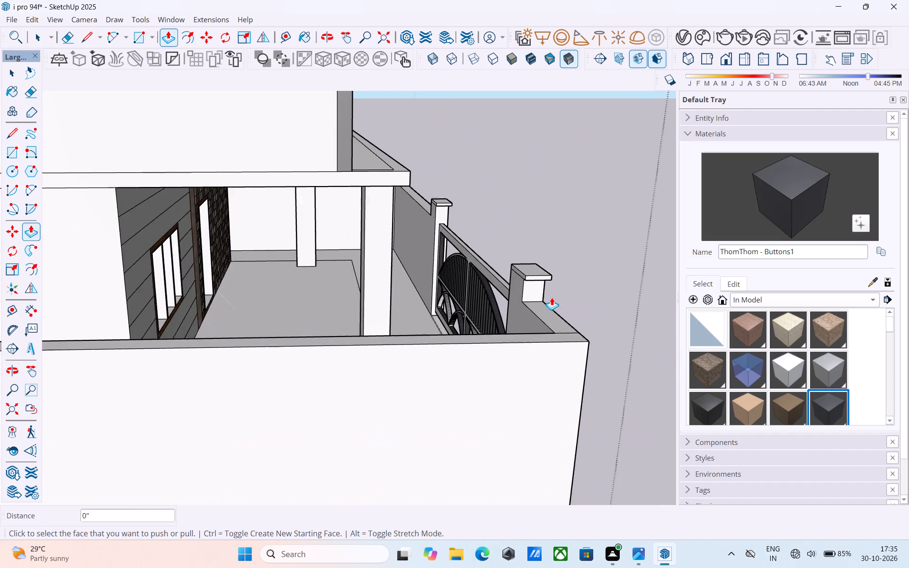
scroll(552, 297, up, 12)
double_click(526, 271)
scroll(526, 271, down, 5)
middle_drag(526, 271, 8, 285)
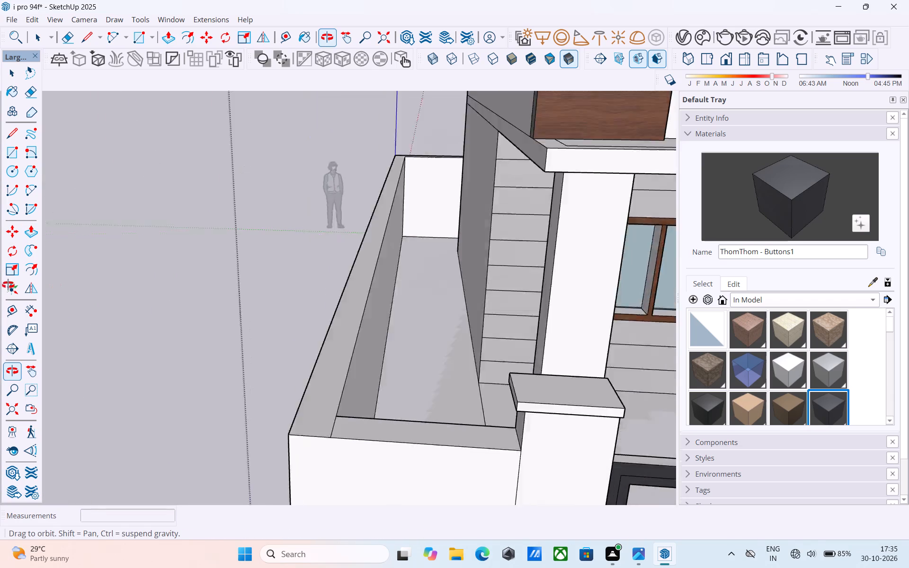
middle_drag(8, 285, 0, 286)
scroll(116, 281, down, 5)
middle_drag(277, 331, 195, 325)
scroll(250, 345, up, 8)
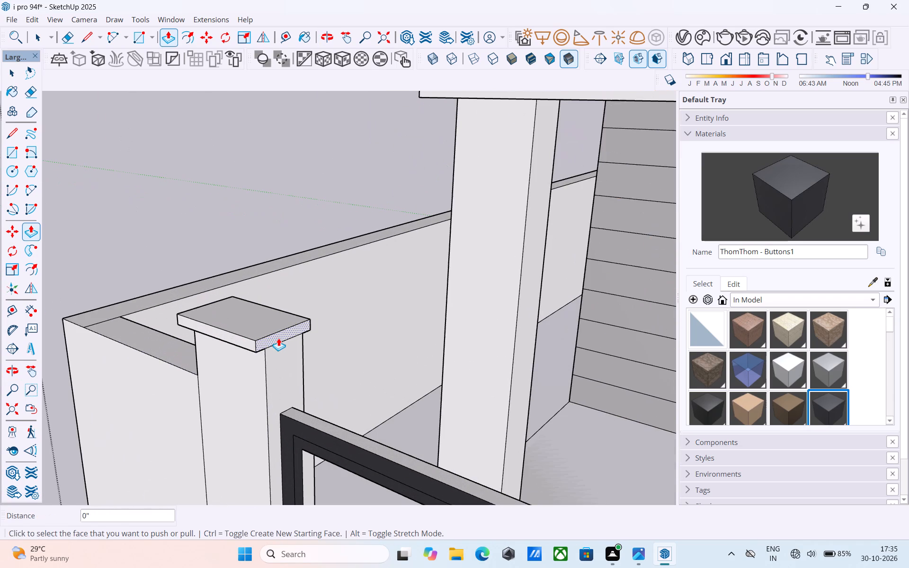
scroll(278, 338, up, 1)
double_click(278, 338)
Extrude the right gate pillar's cap band outward 2" on its remaining boundary-wall and house-facing sides.
scroll(142, 153, down, 16)
scroll(262, 215, up, 5)
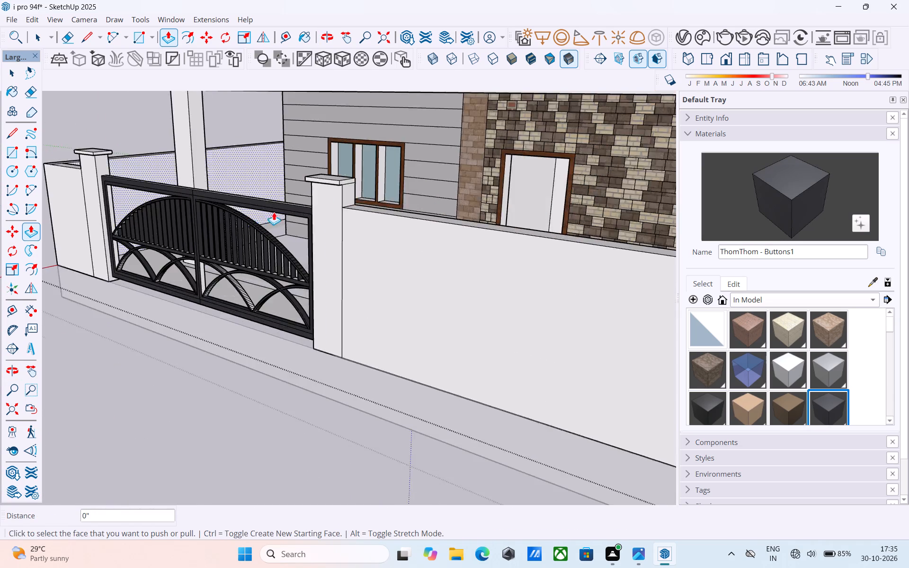
scroll(408, 169, up, 4)
scroll(281, 187, up, 1)
double_click(279, 181)
scroll(279, 181, down, 3)
shift+middle_drag(279, 181, 334, 246)
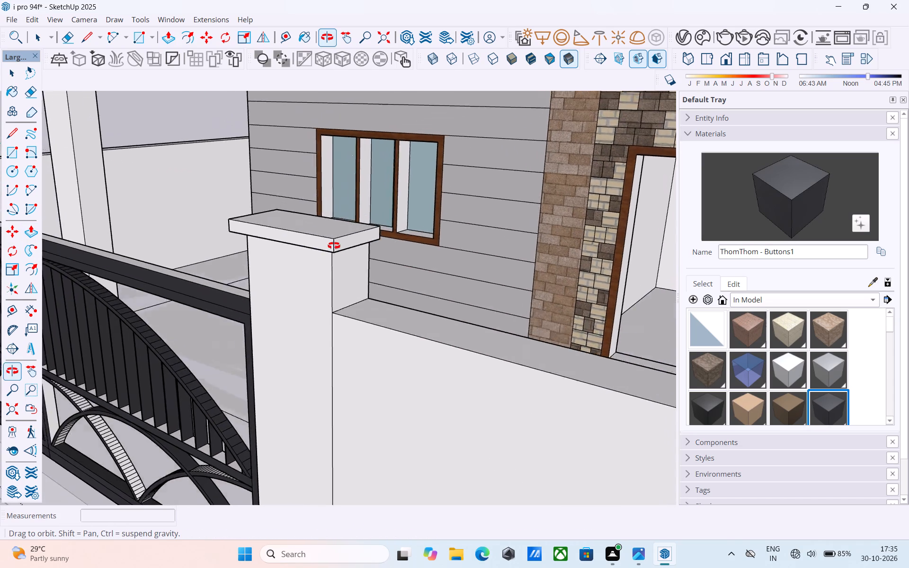
shift+middle_drag(334, 246, 67, 273)
middle_drag(309, 281, 254, 277)
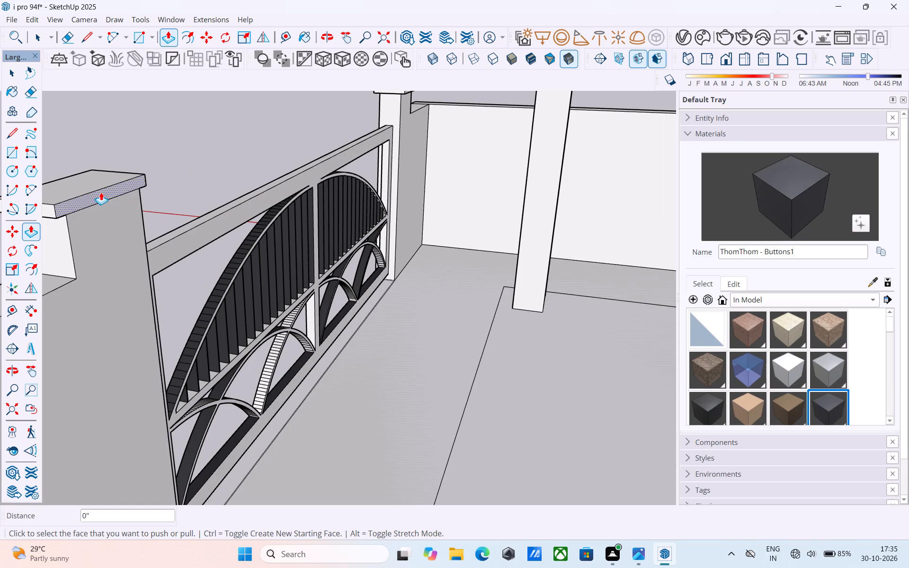
double_click(101, 192)
scroll(101, 192, down, 5)
key(space)
Save the model with the projecting caps on both gate pillars.
middle_drag(102, 192, 435, 174)
scroll(435, 174, down, 5)
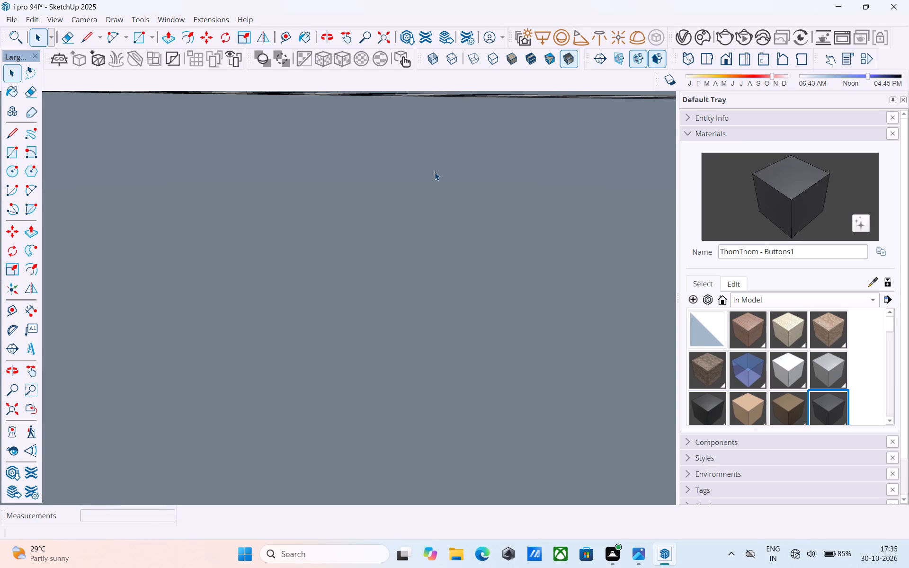
scroll(435, 172, down, 3)
middle_drag(435, 173, 542, 176)
scroll(542, 176, down, 8)
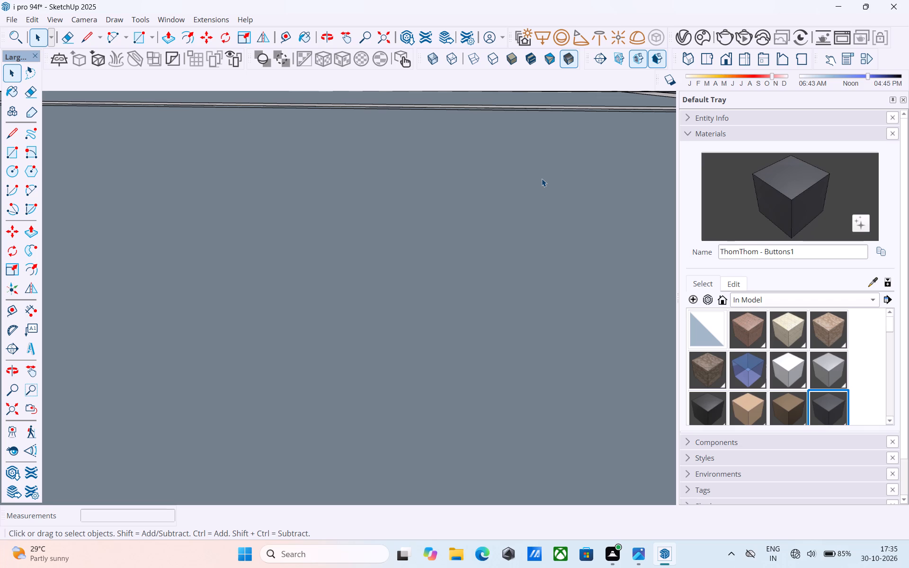
scroll(540, 175, down, 20)
scroll(540, 175, down, 14)
key(space)
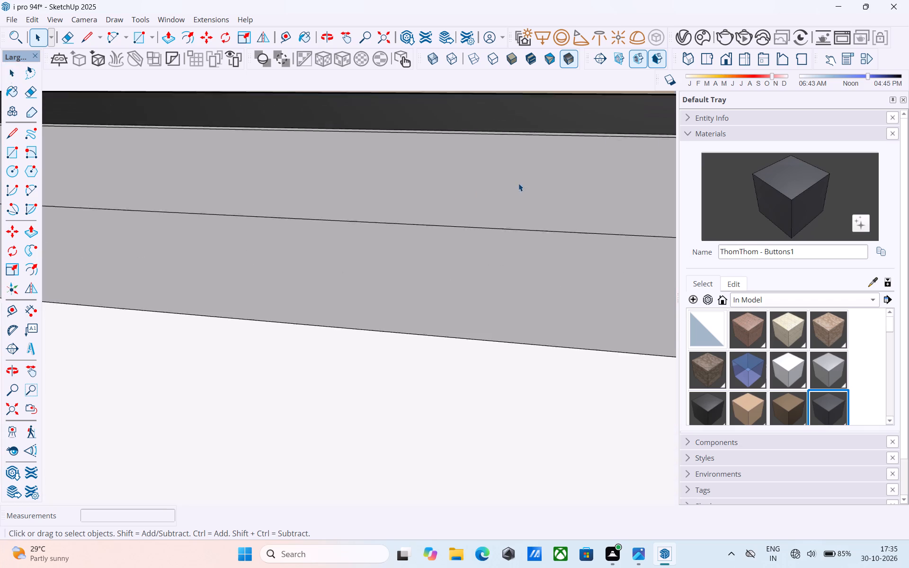
scroll(518, 183, down, 16)
scroll(517, 193, up, 1)
scroll(517, 193, down, 20)
scroll(517, 193, down, 6)
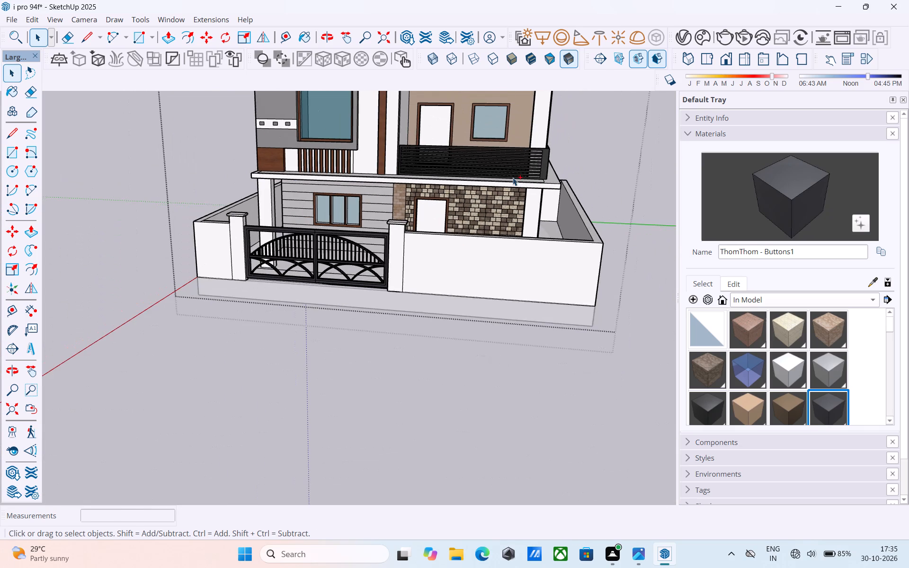
key(ctrl+s)
Examine the whole house from its front and side, including the capped gate pillars and boundary wall.
scroll(513, 176, down, 5)
middle_drag(449, 235, 482, 239)
scroll(483, 235, down, 3)
shift+middle_drag(434, 292, 555, 299)
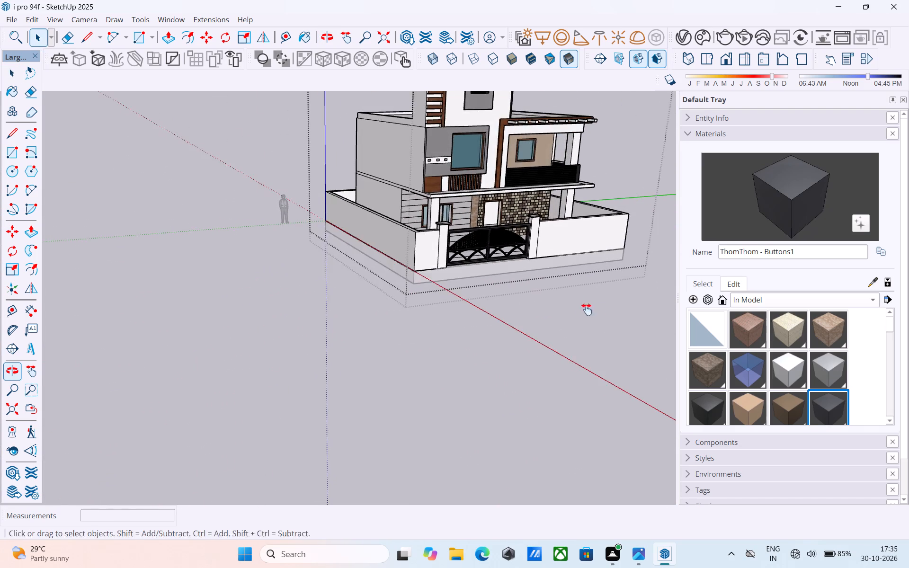
shift+middle_drag(588, 309, 460, 396)
scroll(433, 290, up, 3)
middle_drag(435, 286, 433, 309)
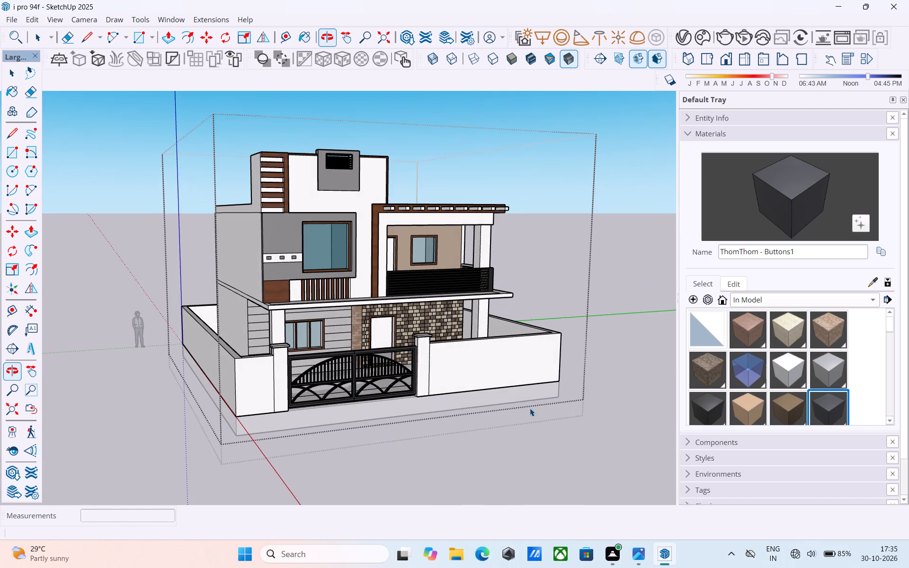
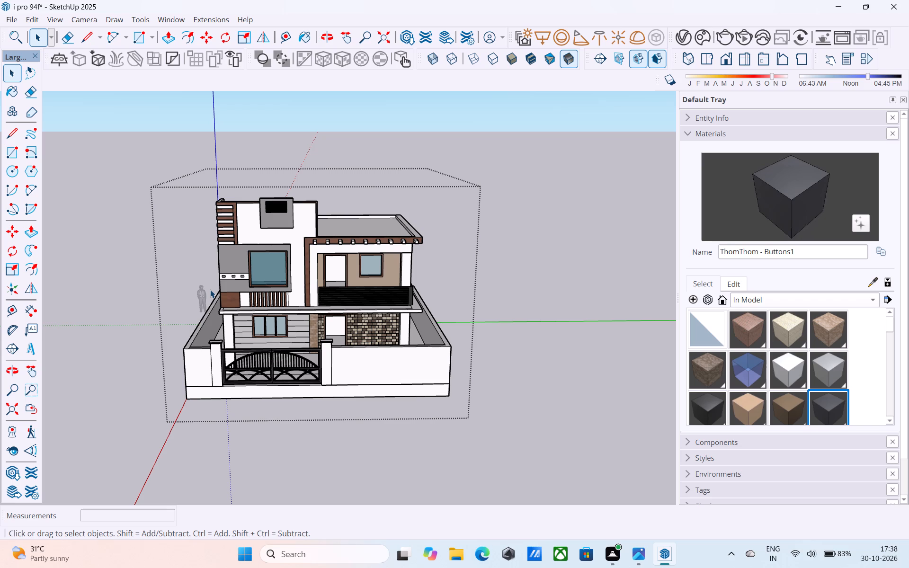
Examine the house's front elevation together with the gate and its capped pillars.
scroll(209, 278, down, 2)
middle_drag(211, 278, 262, 266)
scroll(264, 270, down, 1)
scroll(264, 337, up, 7)
middle_drag(254, 338, 268, 370)
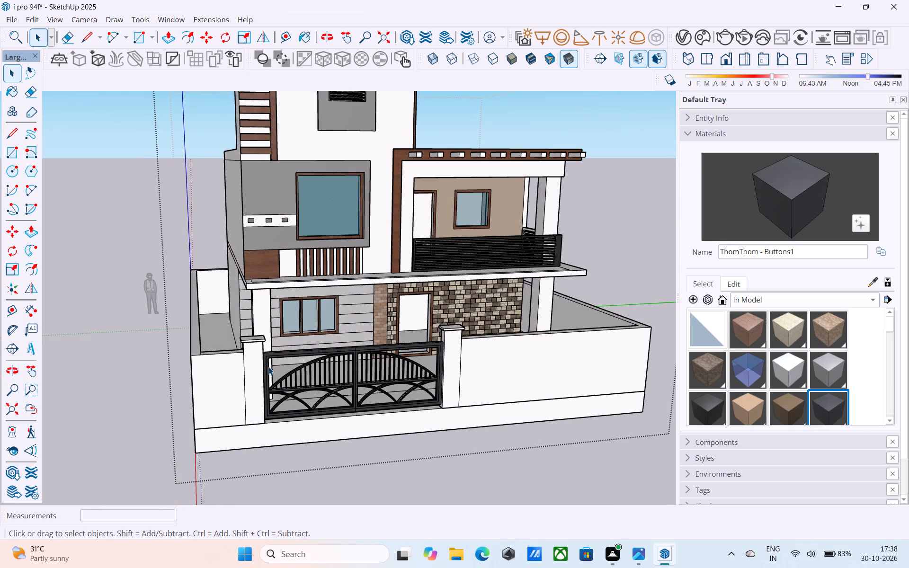
shift+middle_drag(271, 369, 273, 397)
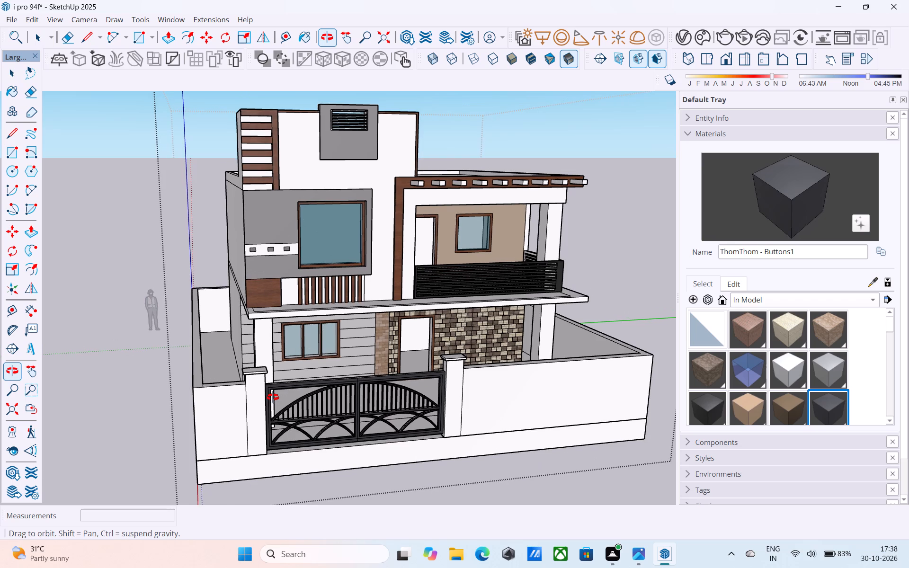
shift+middle_drag(273, 397, 302, 407)
middle_drag(351, 441, 336, 429)
Open the boundary wall group and extrude the left gate pillar's street-facing face outward 2".
scroll(313, 436, up, 5)
middle_drag(283, 417, 275, 405)
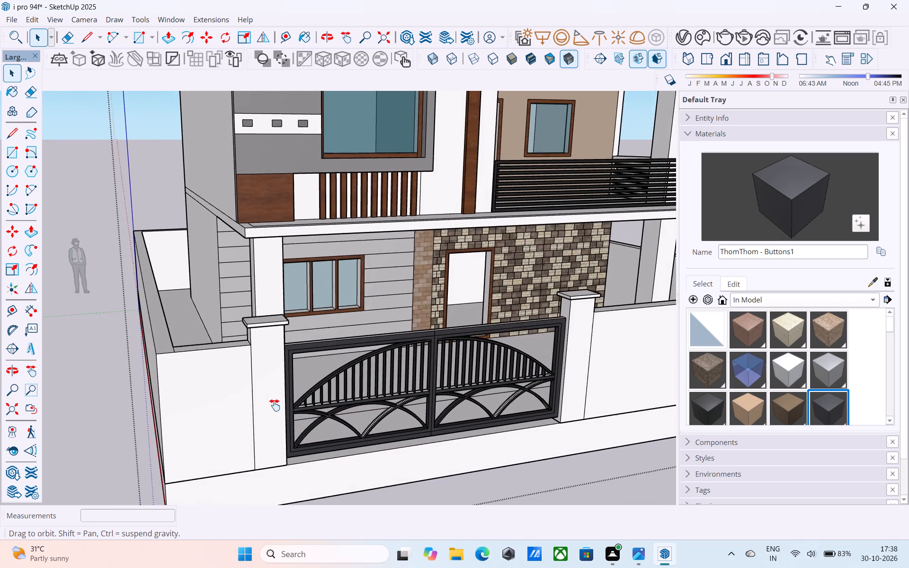
middle_drag(275, 405, 283, 380)
click(281, 379)
scroll(277, 378, up, 3)
double_click(277, 378)
click(274, 367)
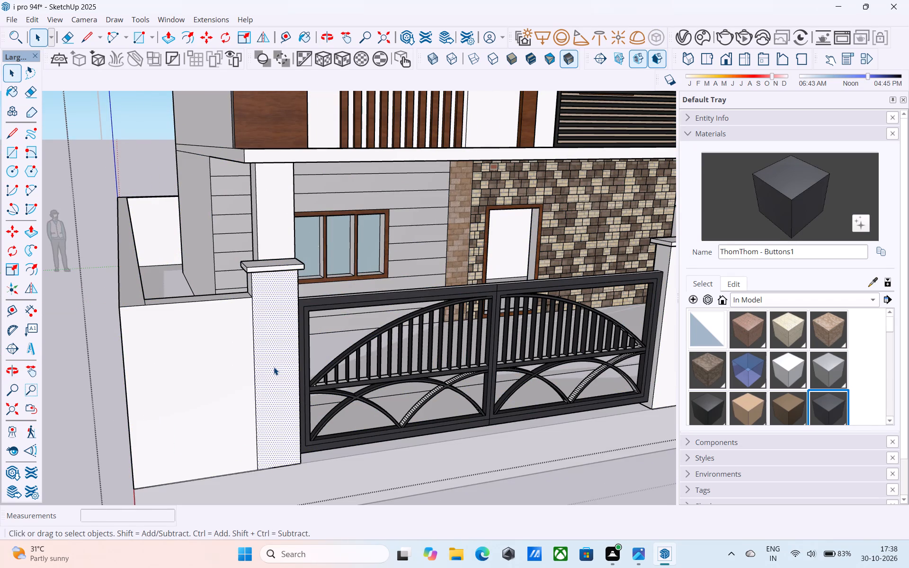
key(p)
click(273, 366)
text(2")
key(Return)
key(space)
Extrude the right gate pillar's street-facing face outward by the same 2".
scroll(131, 308, down, 5)
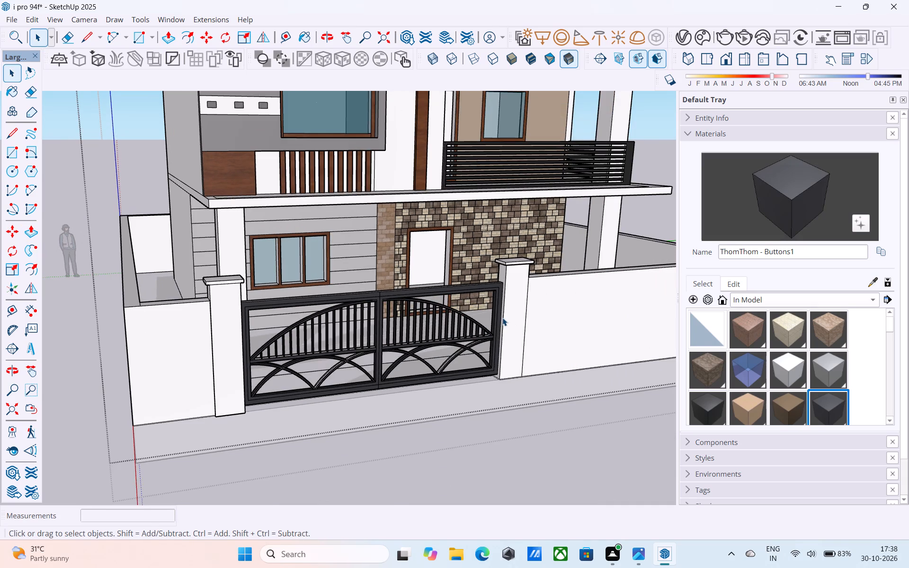
scroll(502, 318, up, 3)
click(508, 311)
key(p)
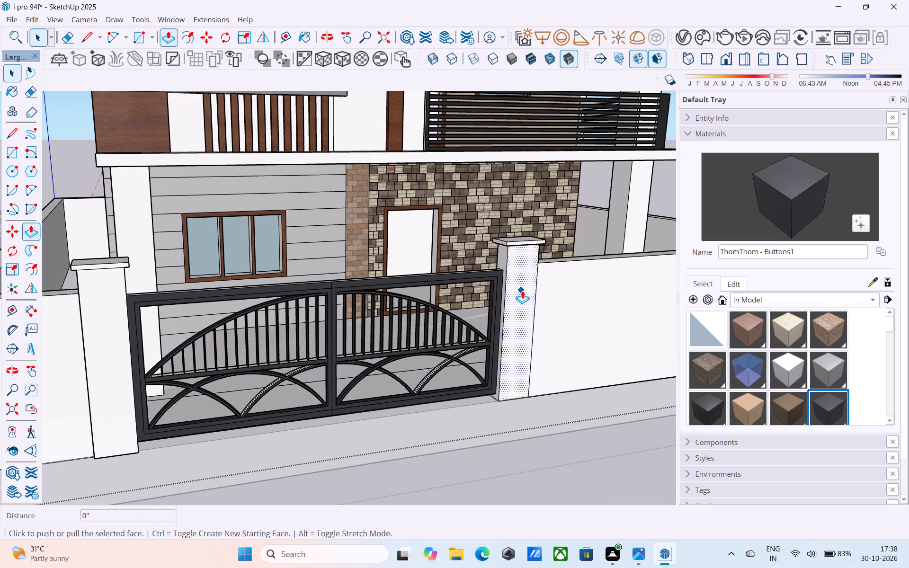
double_click(522, 291)
key(space)
Extrude the street-facing side of the left gate pillar's cap outward by the same 2".
middle_click(522, 291)
middle_drag(133, 246, 311, 246)
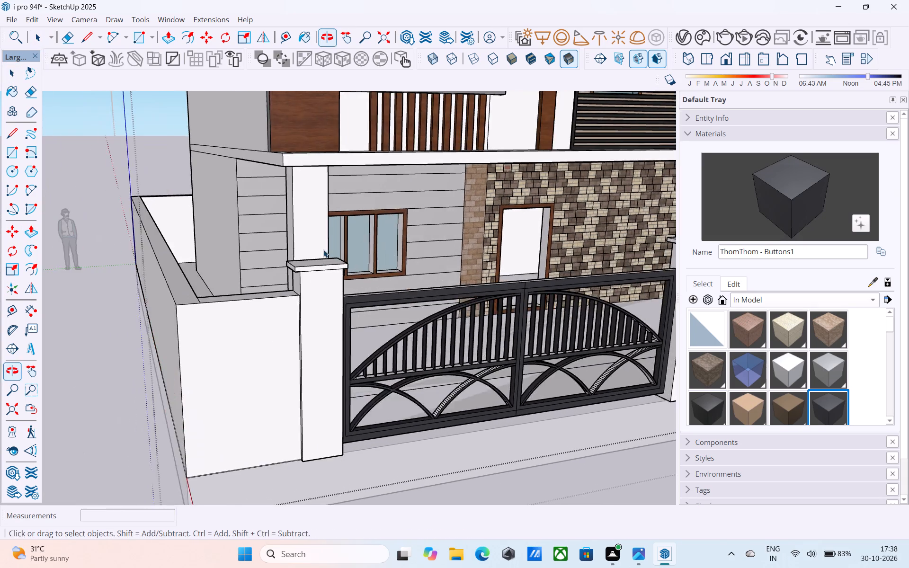
scroll(315, 275, up, 6)
click(318, 259)
scroll(318, 259, up, 4)
key(p)
double_click(318, 259)
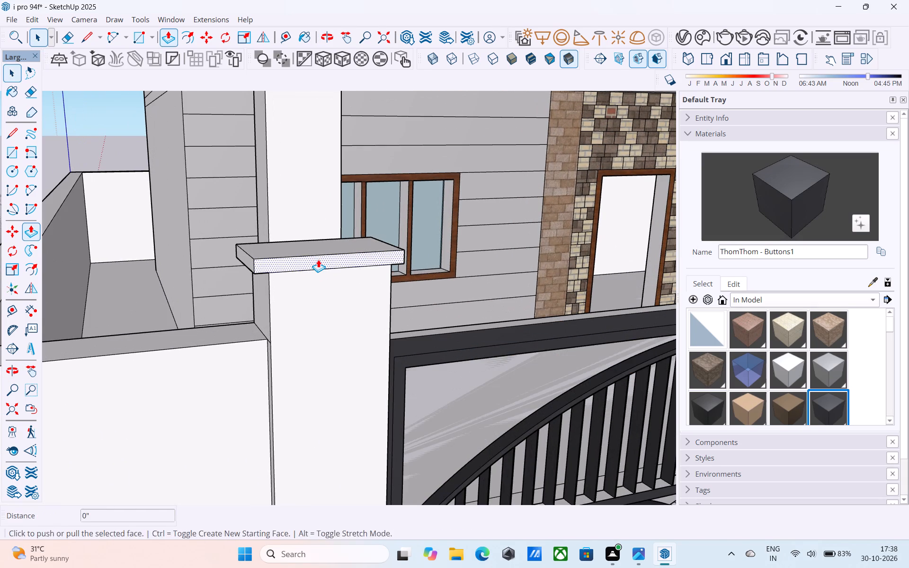
Extrude the street-facing side of the right gate pillar's cap outward by the same 2".
scroll(318, 259, down, 4)
middle_drag(318, 259, 234, 258)
shift+middle_drag(467, 284, 235, 268)
scroll(517, 197, up, 3)
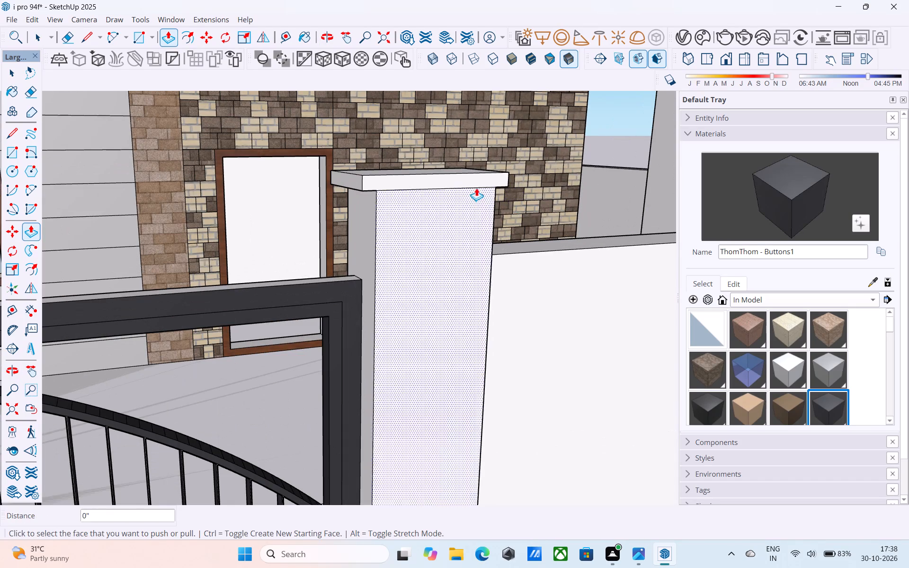
double_click(471, 181)
scroll(470, 178, down, 4)
key(space)
Save the model with the forward-projecting gate pillars and caps.
scroll(473, 178, down, 5)
key(ctrl+s)
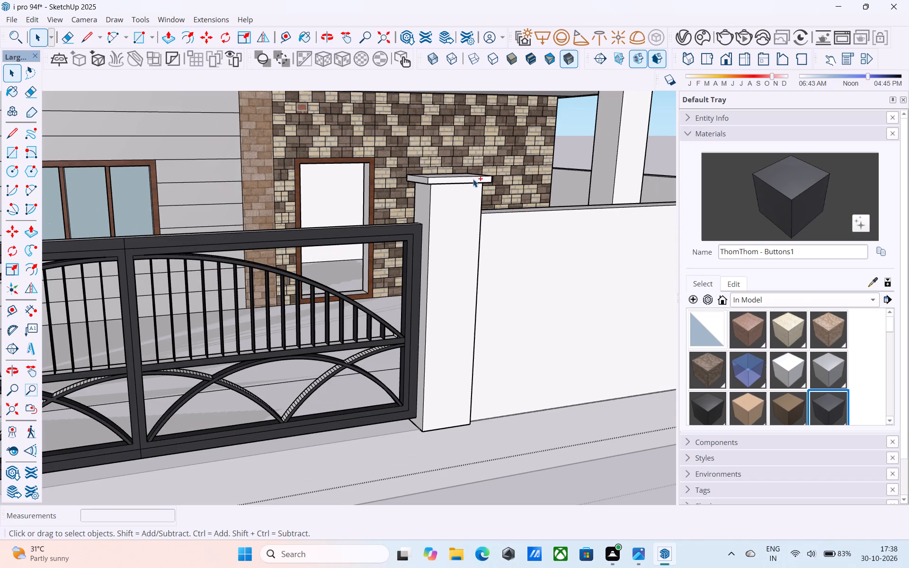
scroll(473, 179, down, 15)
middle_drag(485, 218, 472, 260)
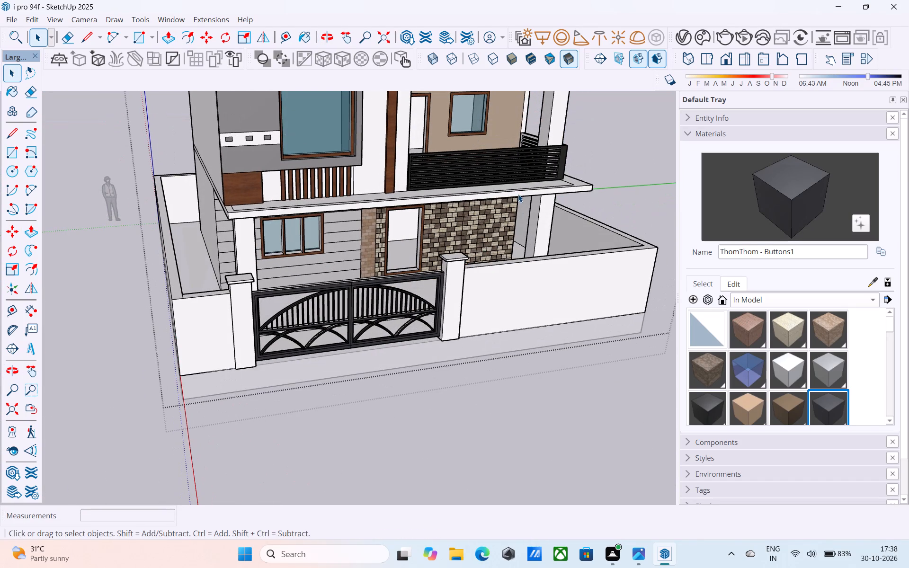
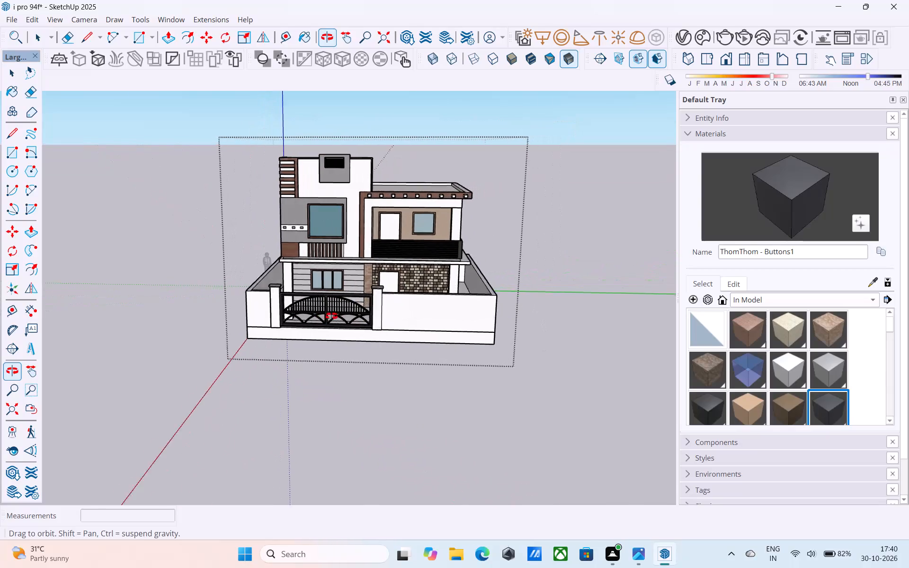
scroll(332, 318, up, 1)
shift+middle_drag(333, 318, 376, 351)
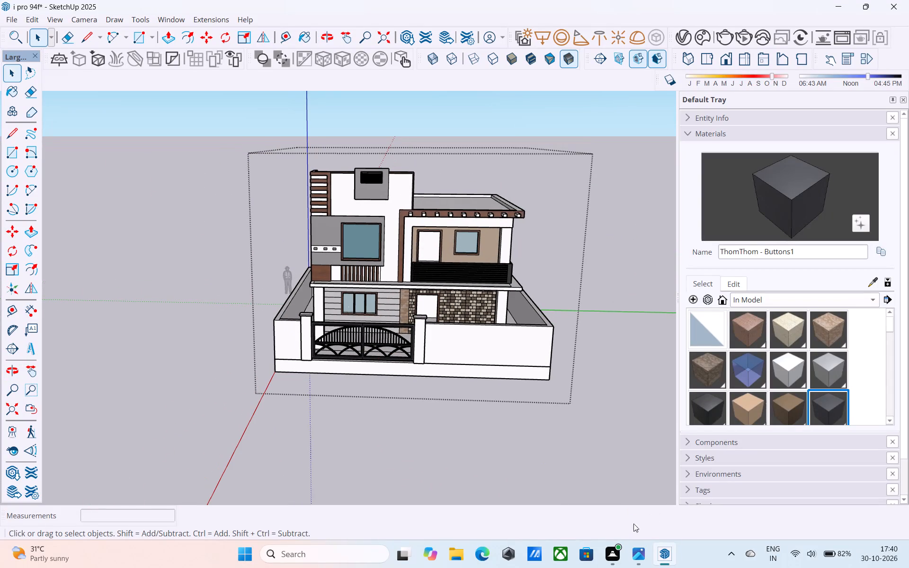